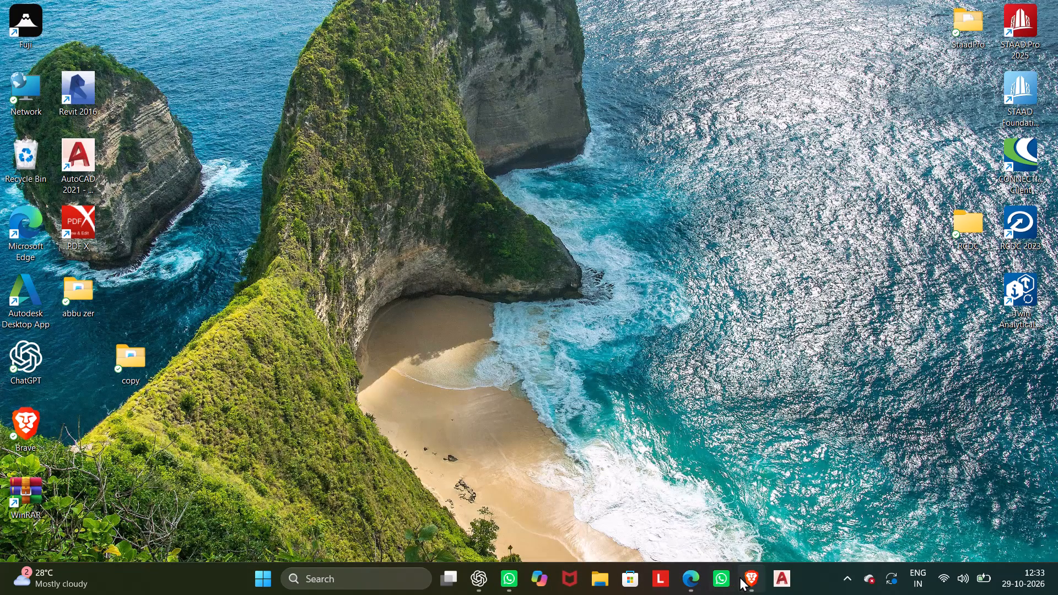
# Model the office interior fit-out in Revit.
# Close the open Brave, ChatGPT and WhatsApp windows.
pyautogui.click(810, 462)
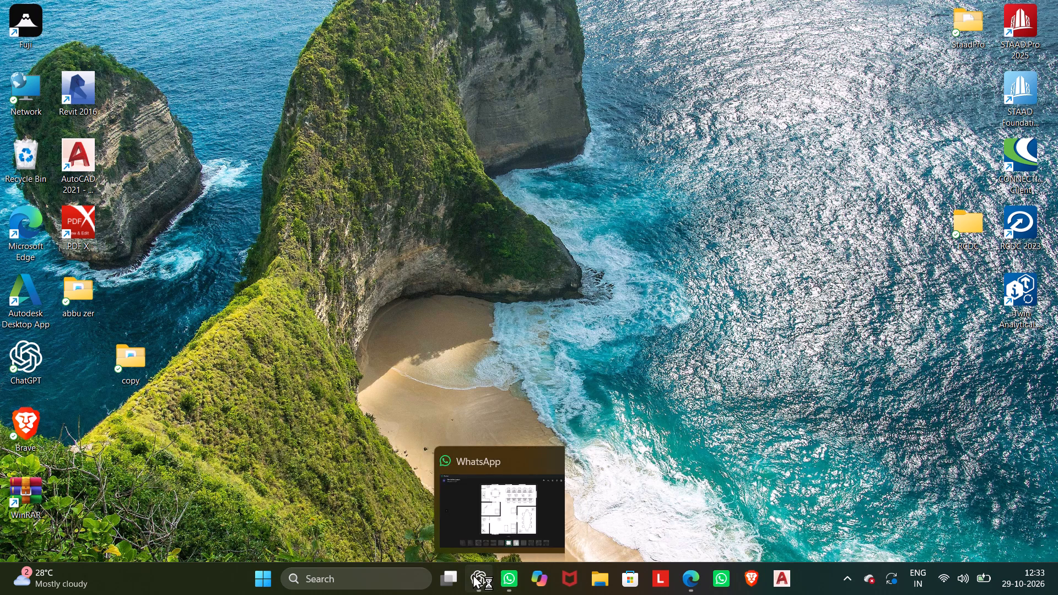
pyautogui.click(538, 464)
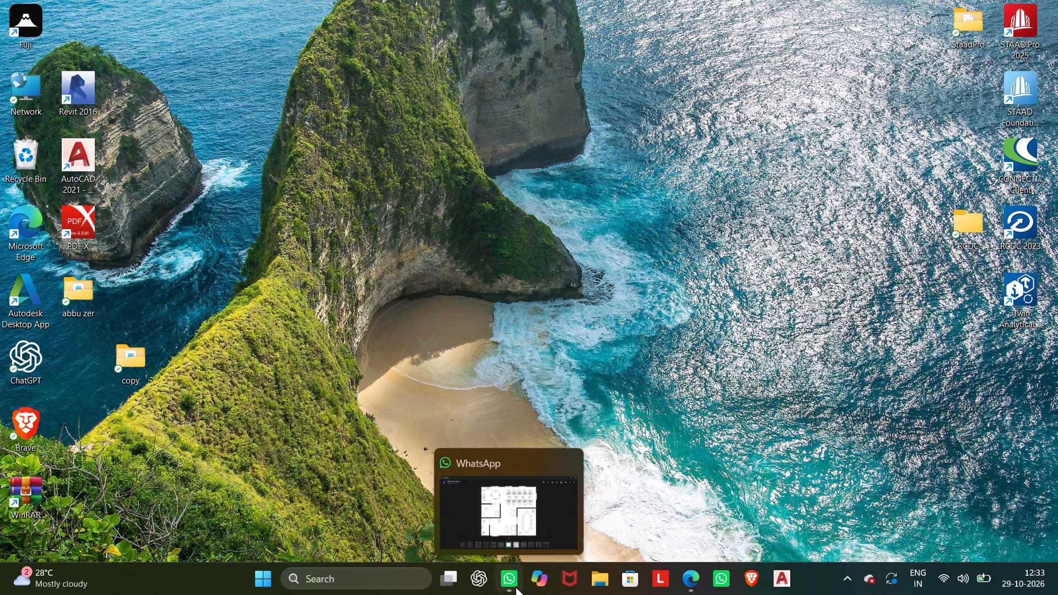
pyautogui.click(569, 464)
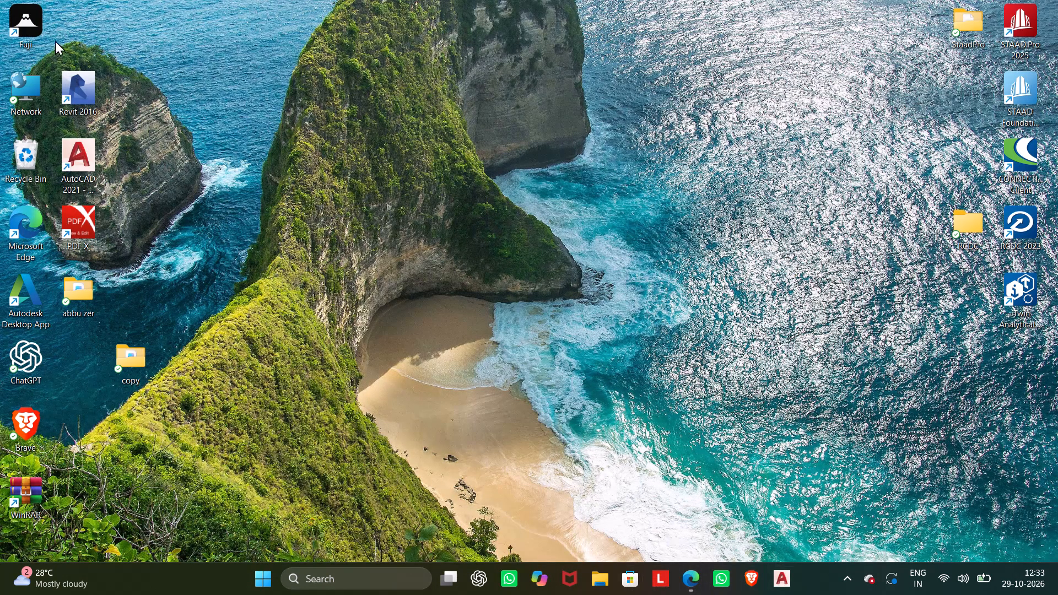
# Launch the Fuji application from its desktop shortcut.
pyautogui.doubleClick(21, 18)
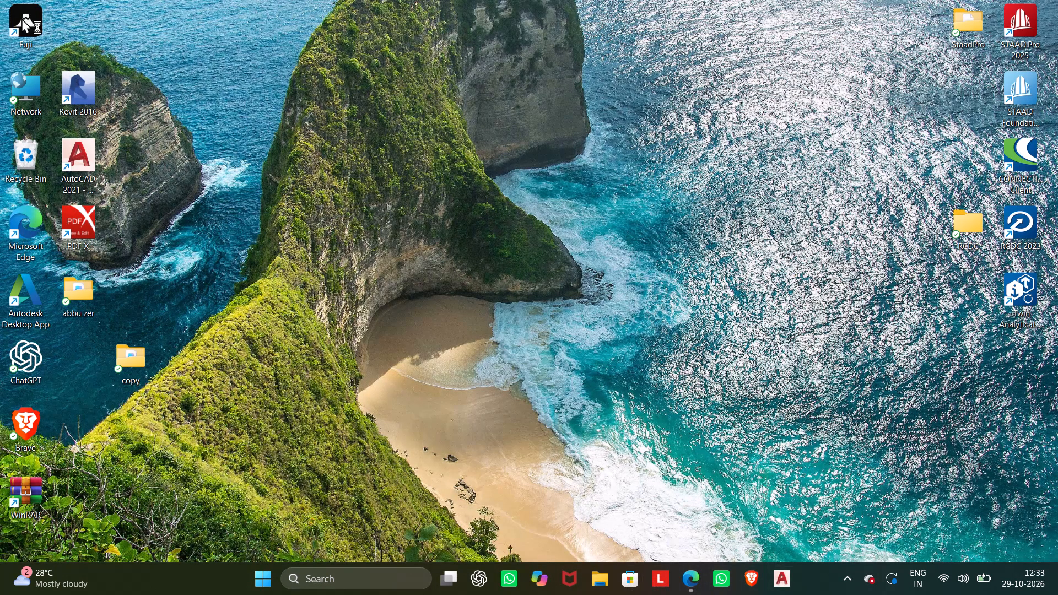
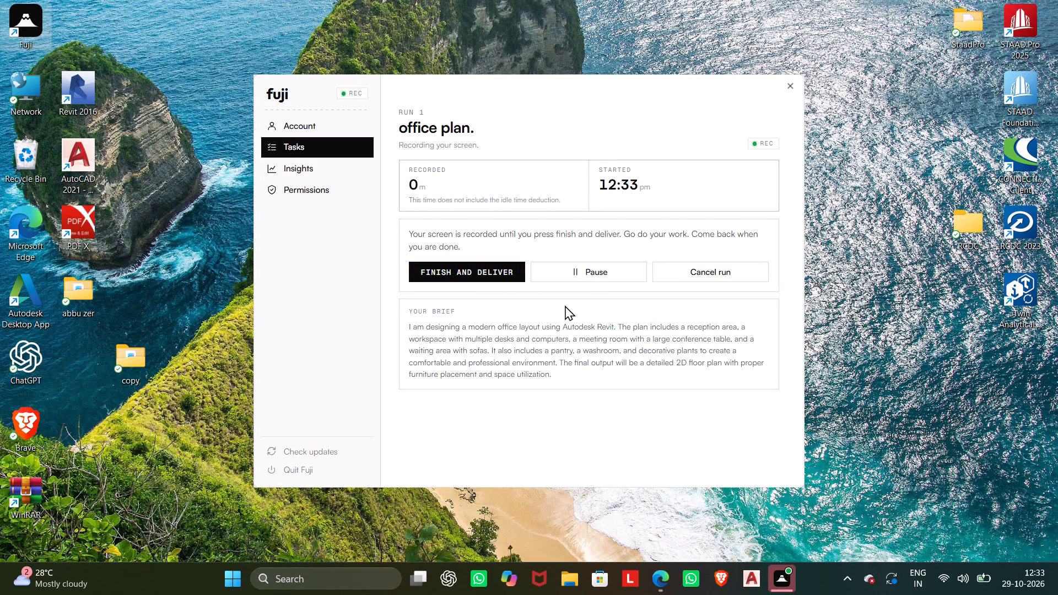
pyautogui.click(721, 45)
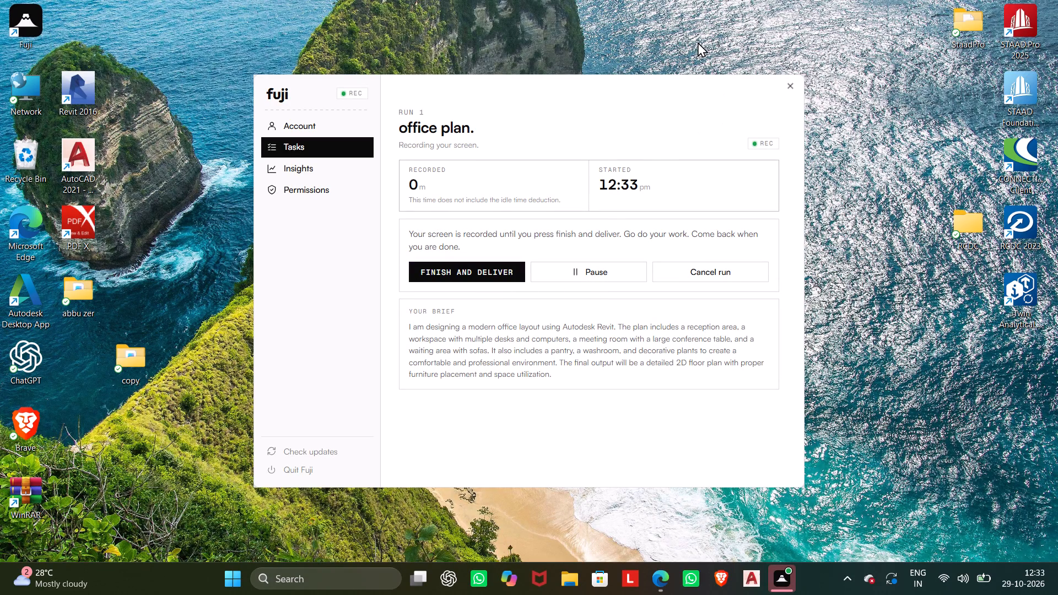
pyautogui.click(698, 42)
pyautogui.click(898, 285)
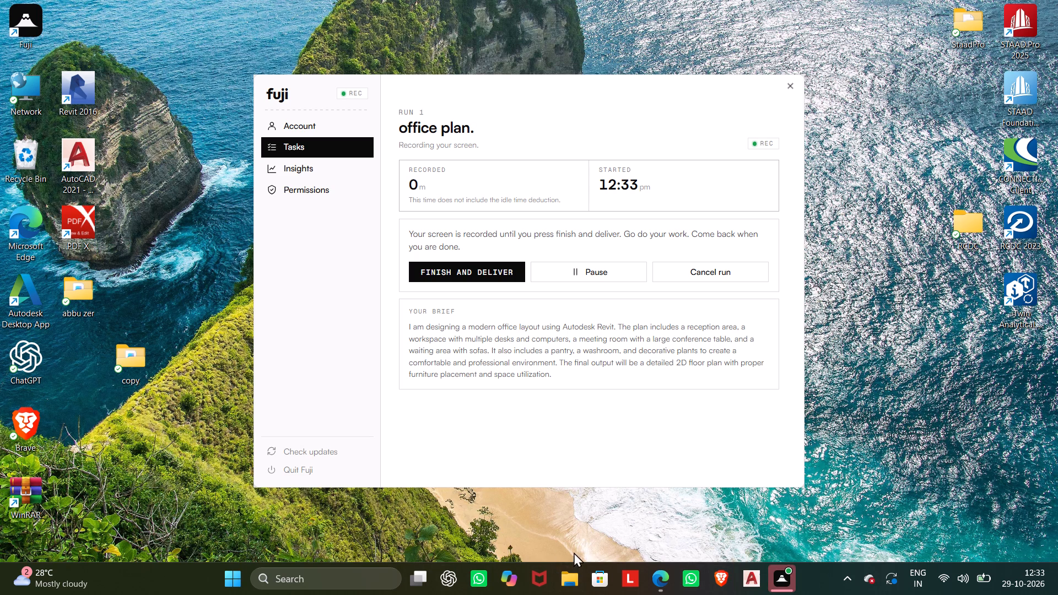
# Launch Revit 2016 from its desktop shortcut.
pyautogui.tripleClick(89, 83)
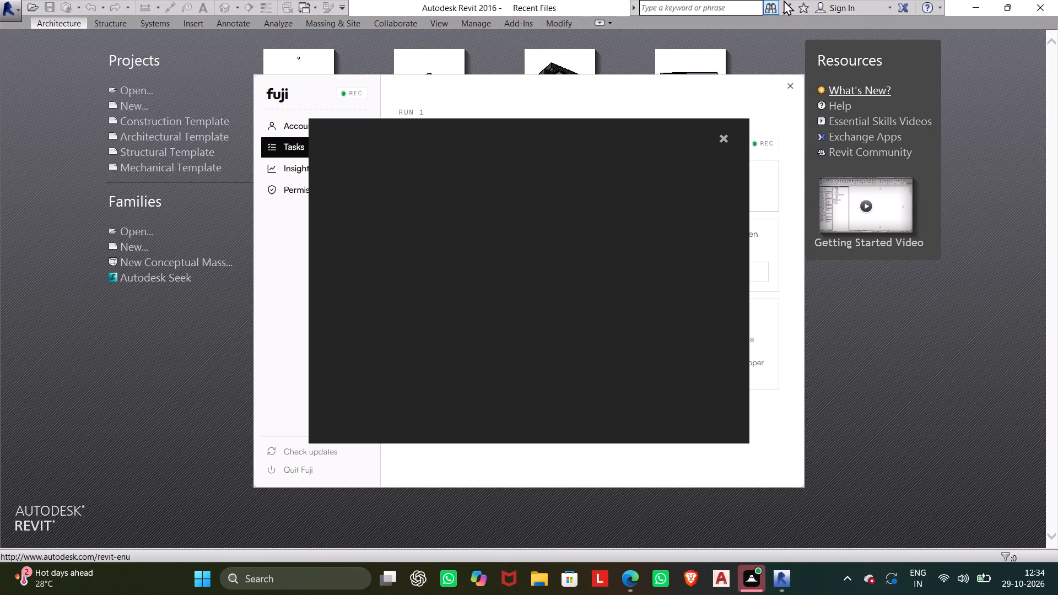
# Dismiss the Autodesk genuine notification card covering the Revit start page.
pyautogui.click(717, 138)
pyautogui.click(728, 139)
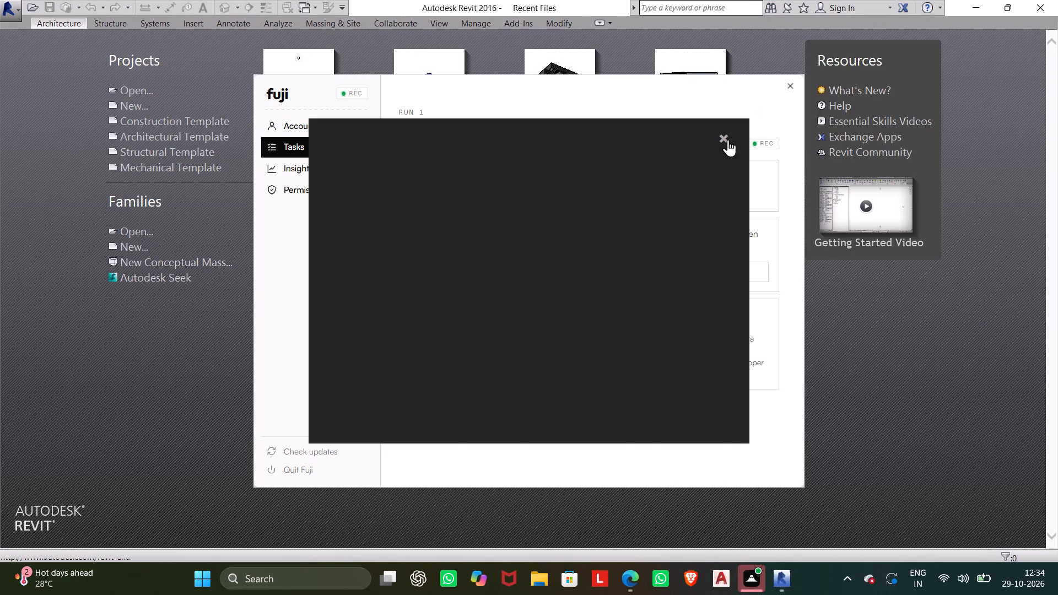
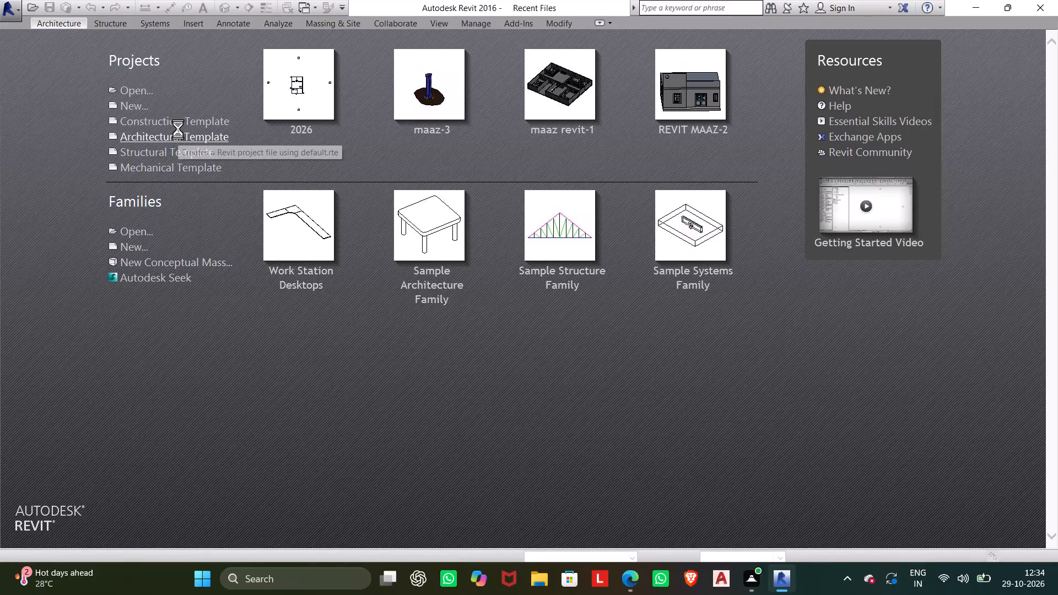
# Create a new project from the Architectural Template.
pyautogui.doubleClick(178, 129)
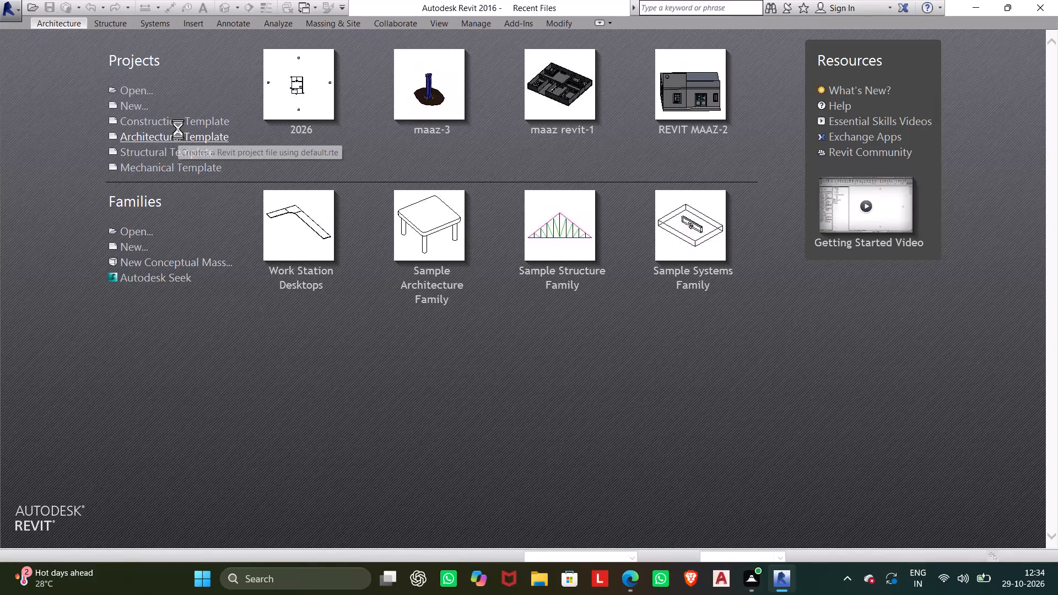
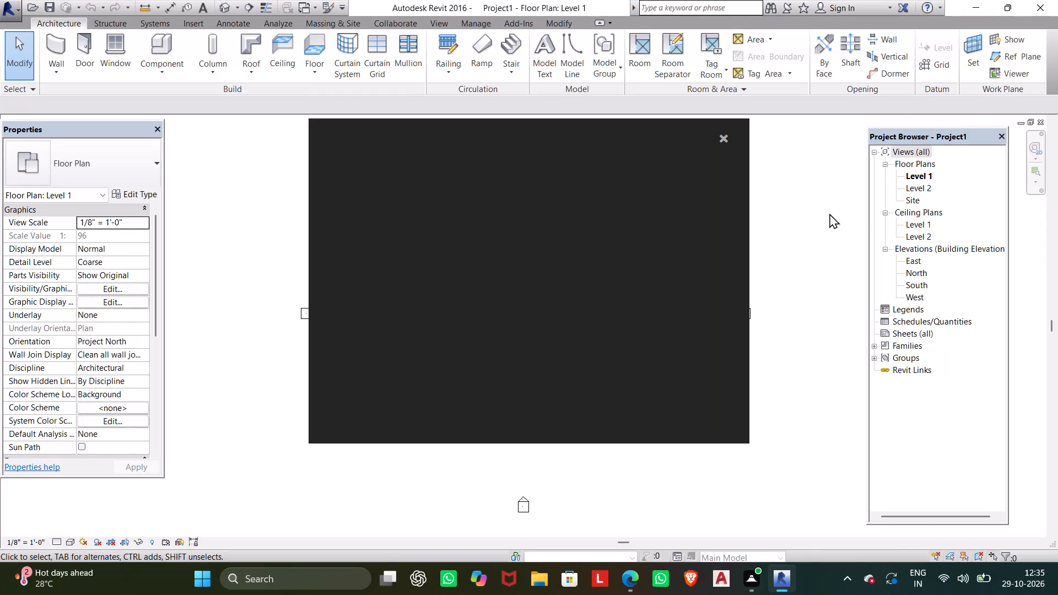
# Dismiss the dark notification card covering the Level 1 floor plan.
pyautogui.click(726, 141)
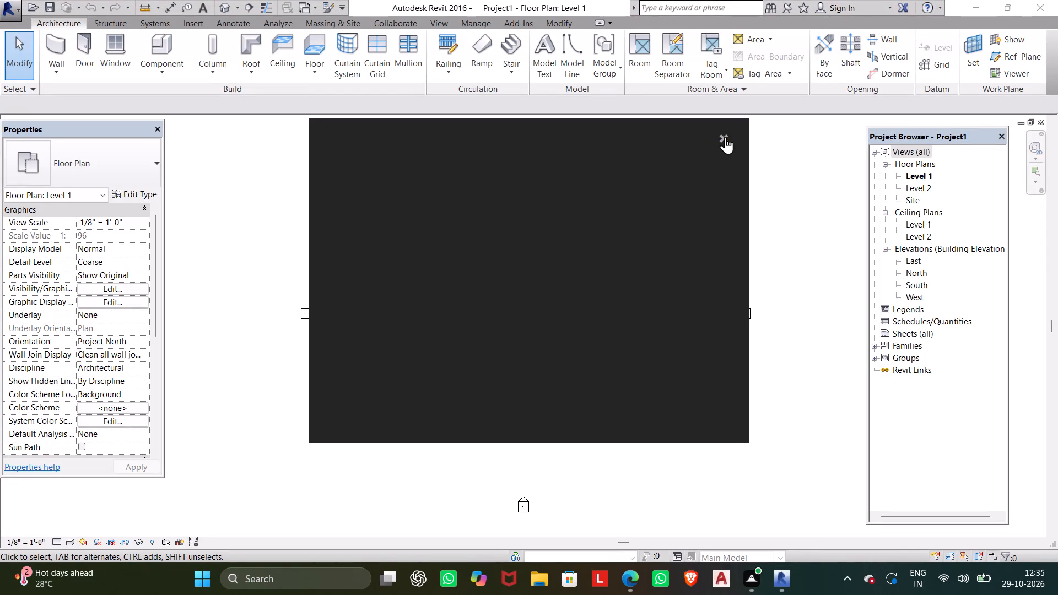
pyautogui.click(725, 136)
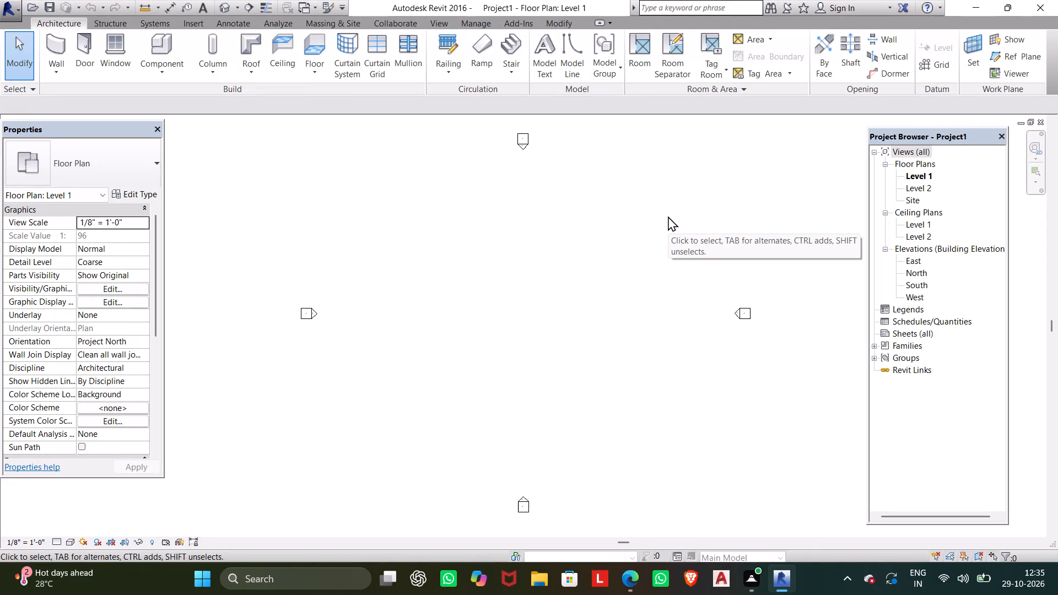
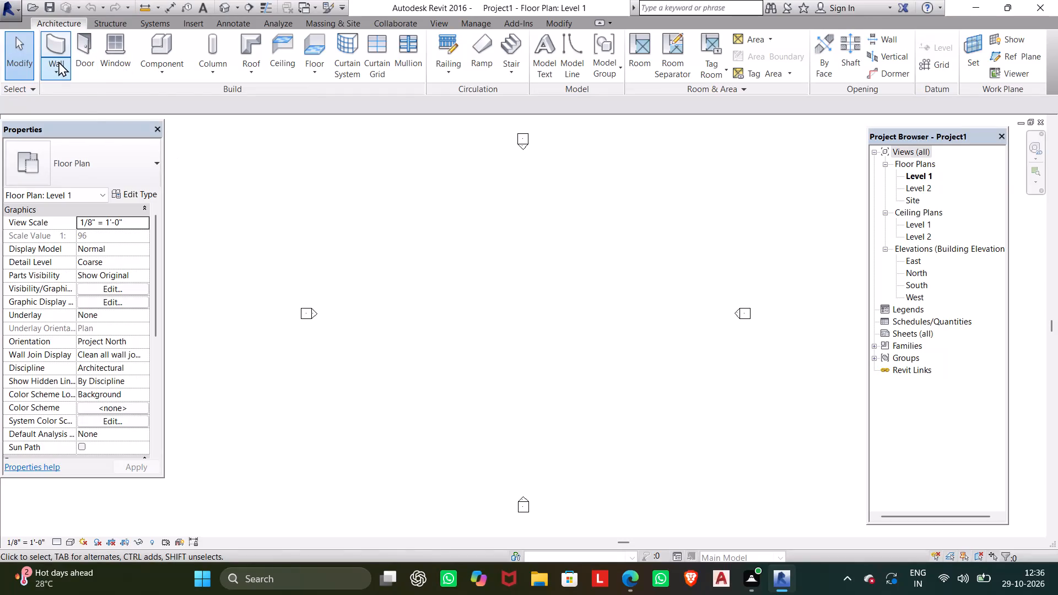
# Set up an architectural wall of type Generic - 6" with a 10' height and the location line at Finish Face: Exterior.
pyautogui.click(58, 61)
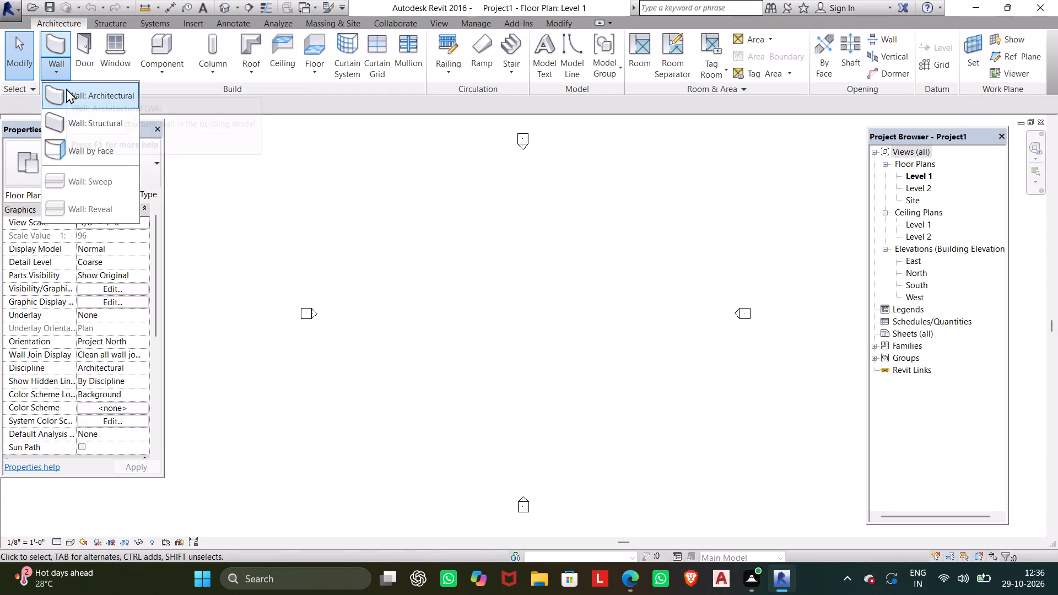
pyautogui.click(66, 88)
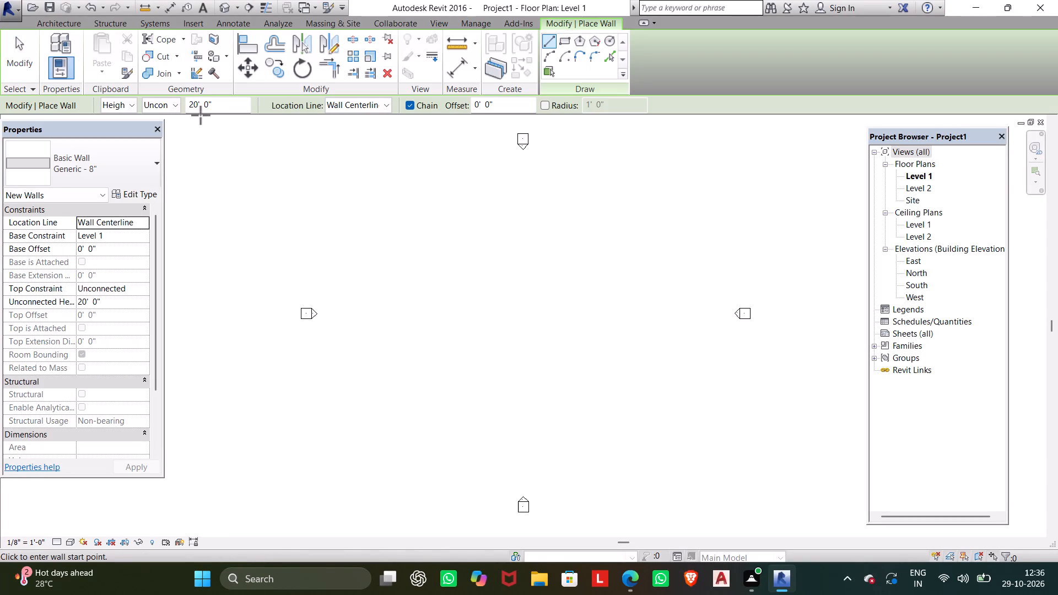
pyautogui.doubleClick(220, 106)
pyautogui.moveTo(220, 106); pyautogui.dragTo(155, 100)
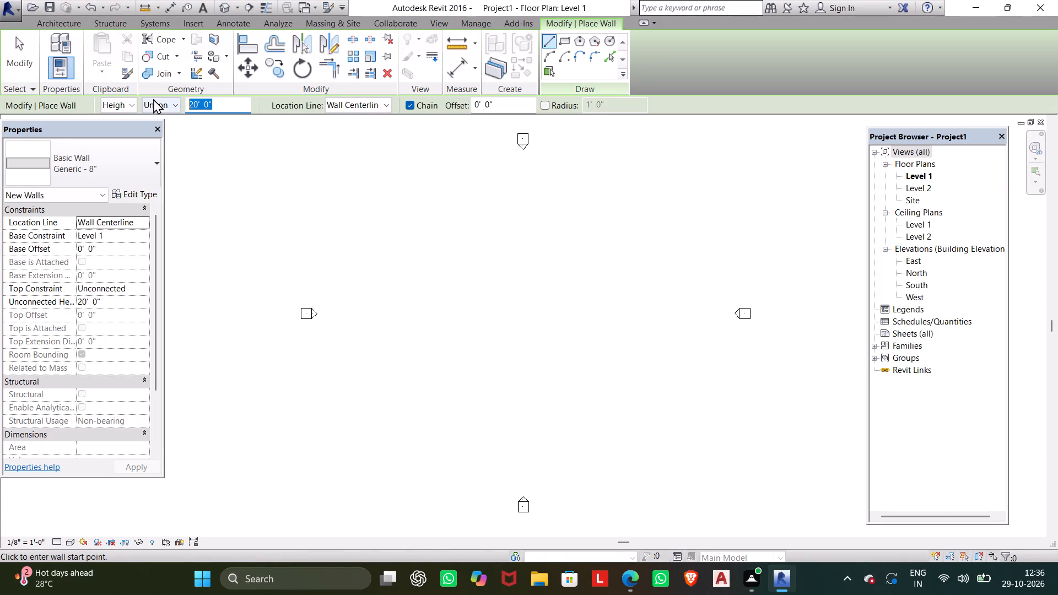
pyautogui.write('10')
pyautogui.press("'")
pyautogui.press('Return')
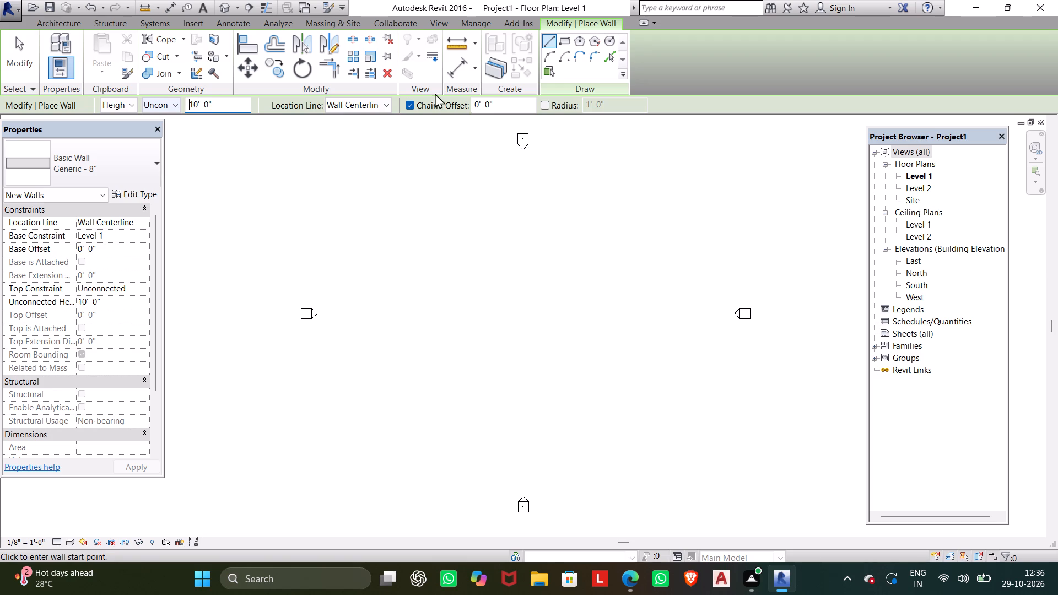
pyautogui.click(376, 111)
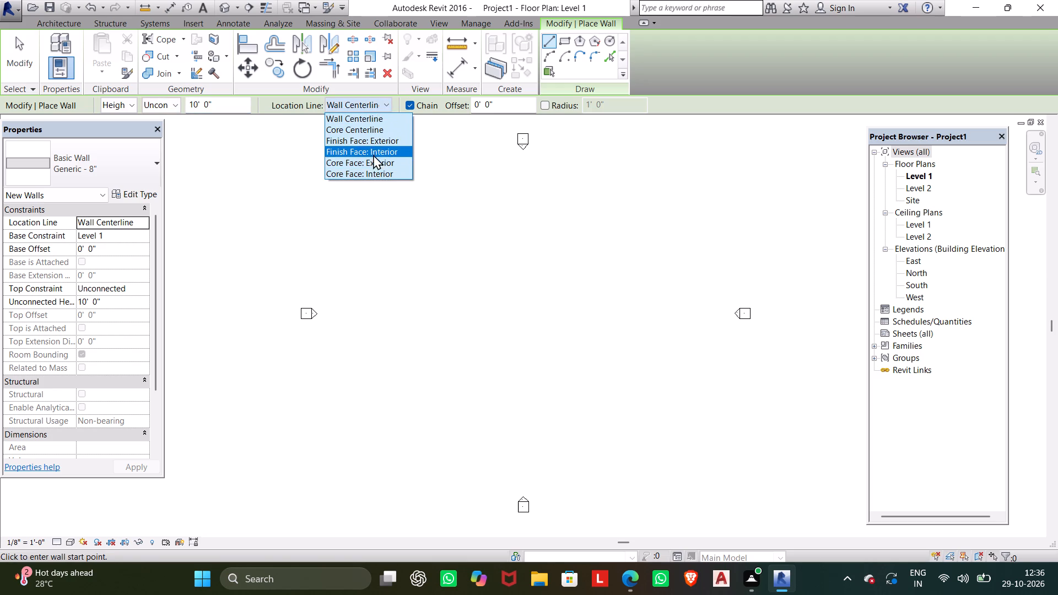
pyautogui.click(374, 140)
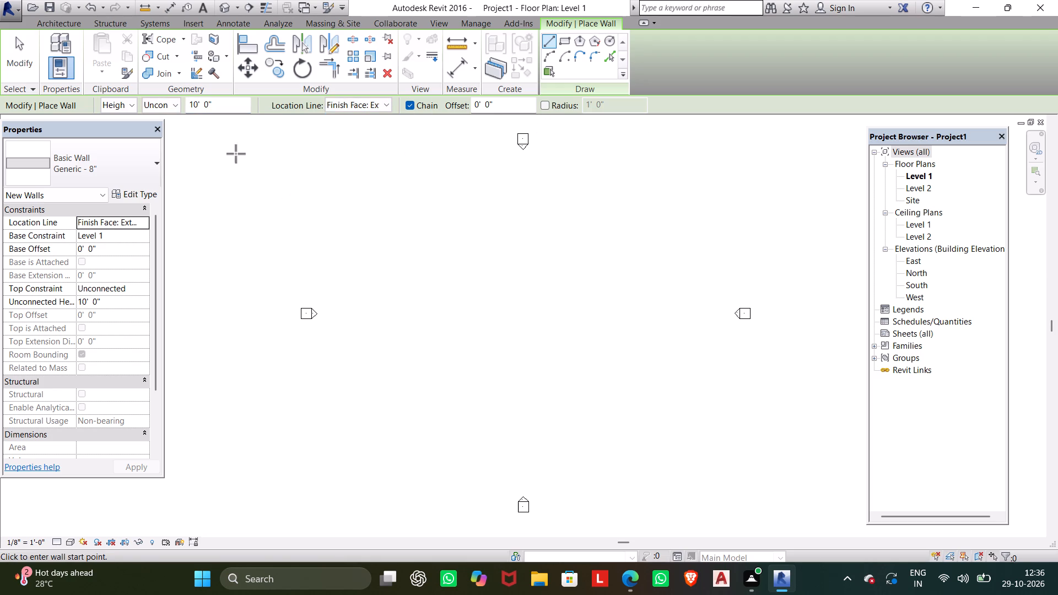
pyautogui.click(153, 169)
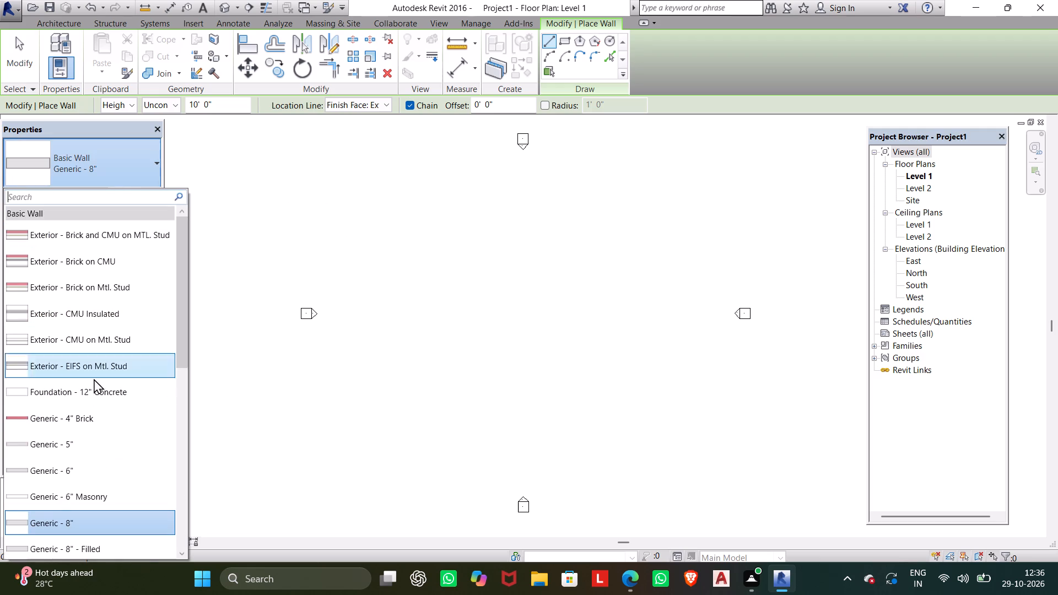
pyautogui.click(61, 481)
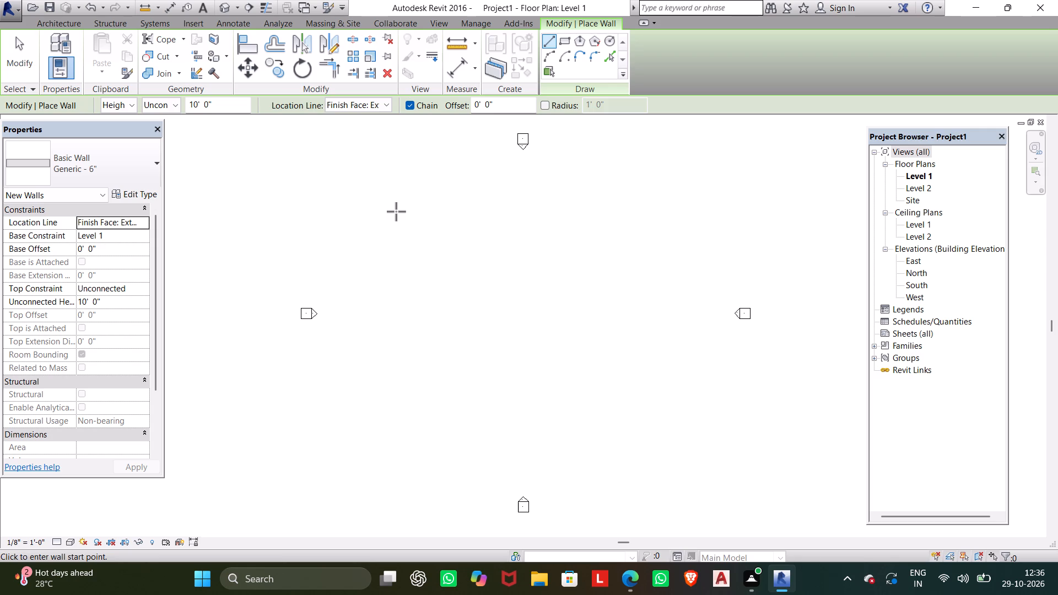
# Draw four connected exterior walls forming a rectangle about 108' wide and 96' deep between the elevation markers.
pyautogui.moveTo(396, 199); pyautogui.dragTo(407, 409)
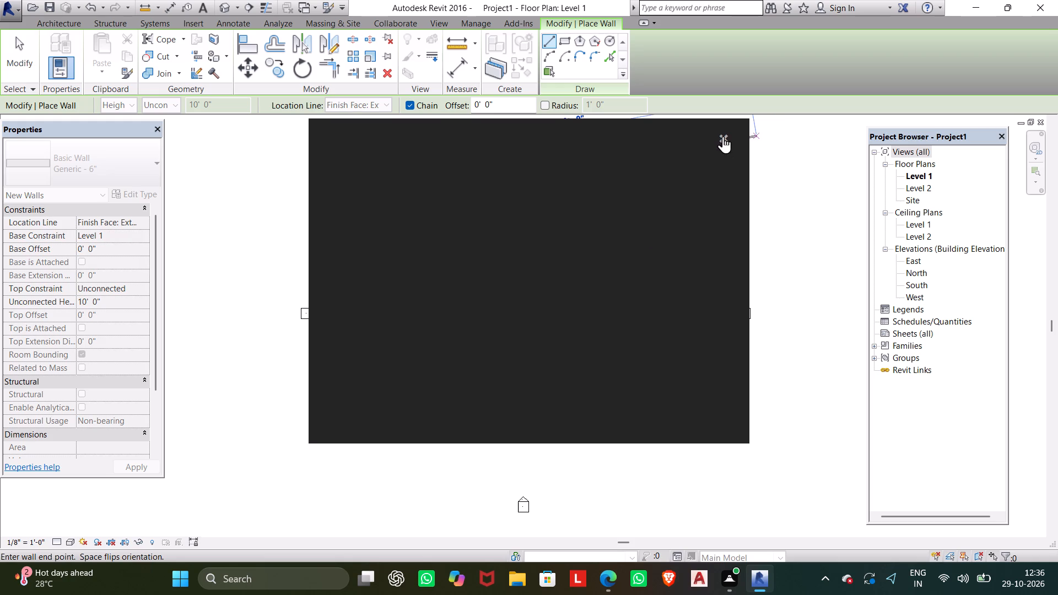
pyautogui.click(723, 136)
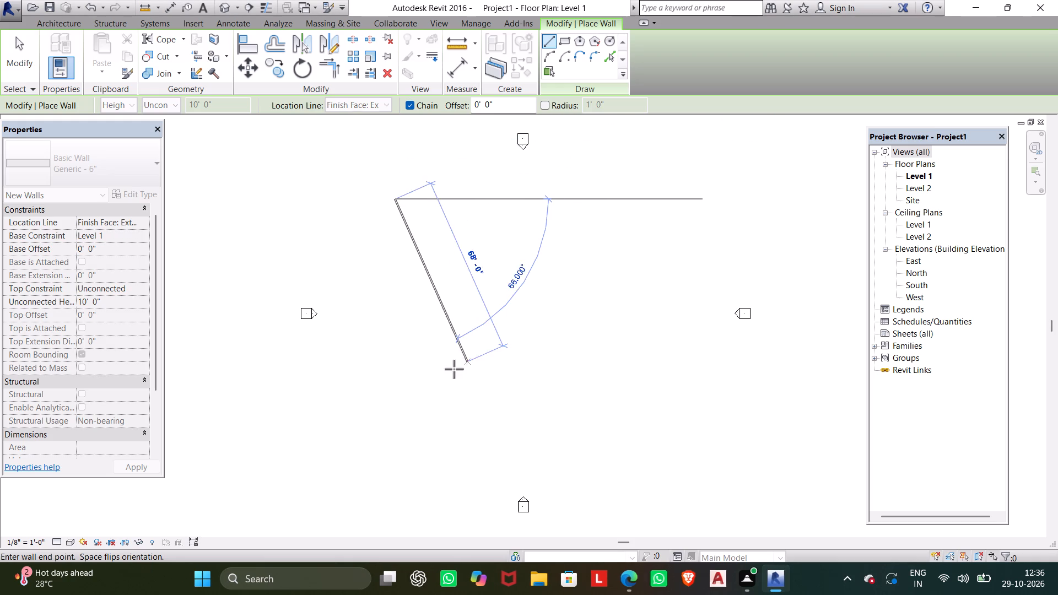
pyautogui.click(400, 467)
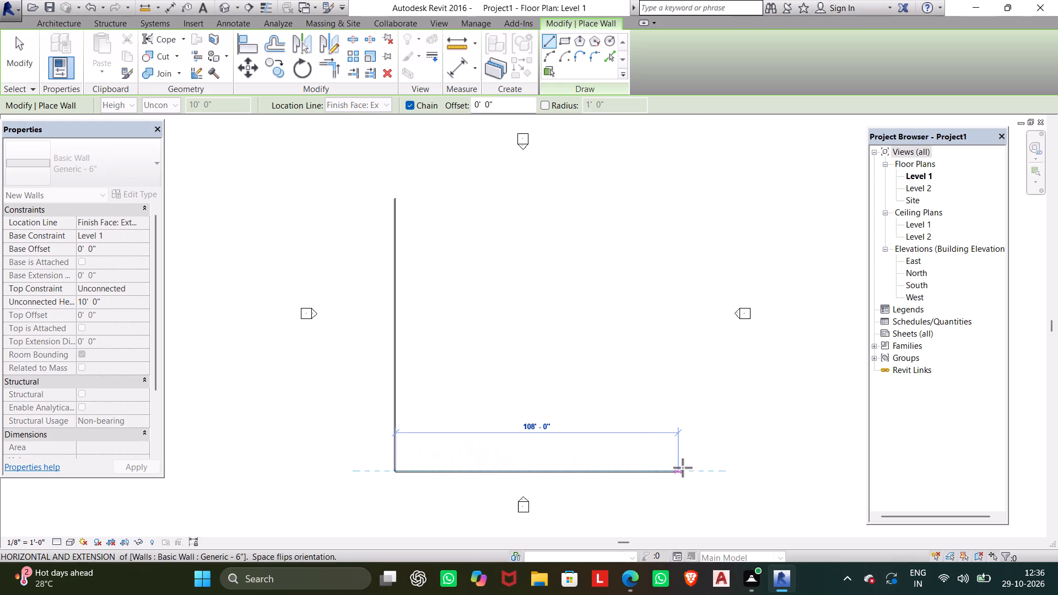
pyautogui.click(683, 468)
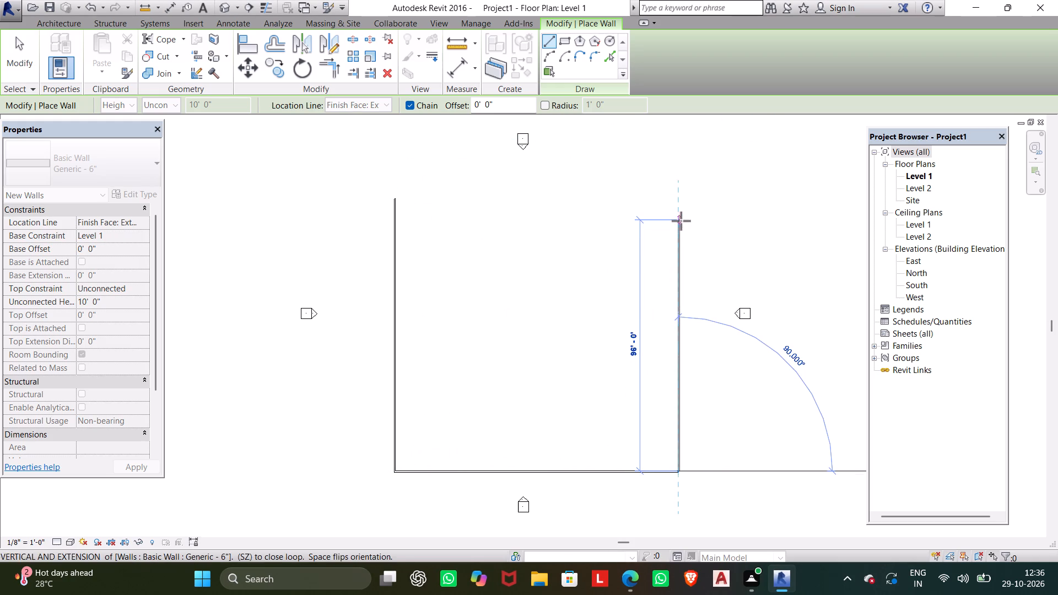
pyautogui.click(679, 217)
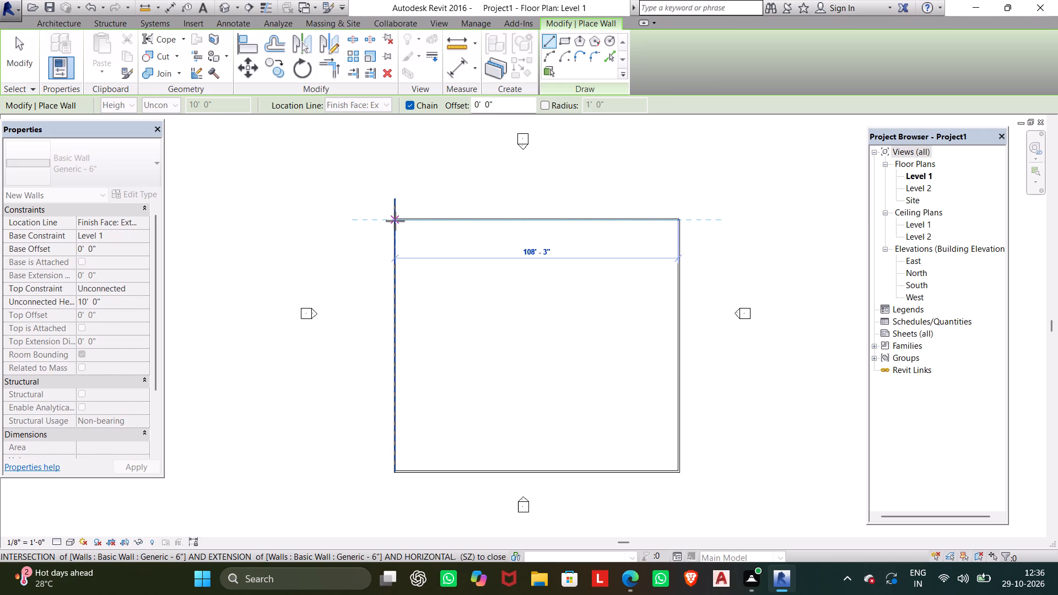
pyautogui.click(395, 221)
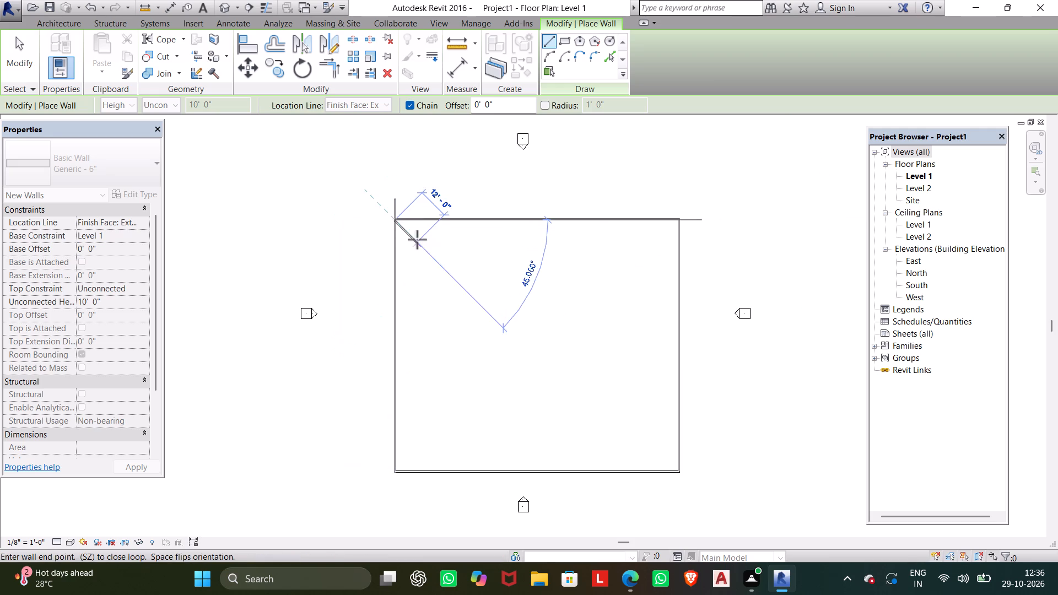
pyautogui.press('space')
pyautogui.press('space')
pyautogui.press('Escape')
pyautogui.press('`')
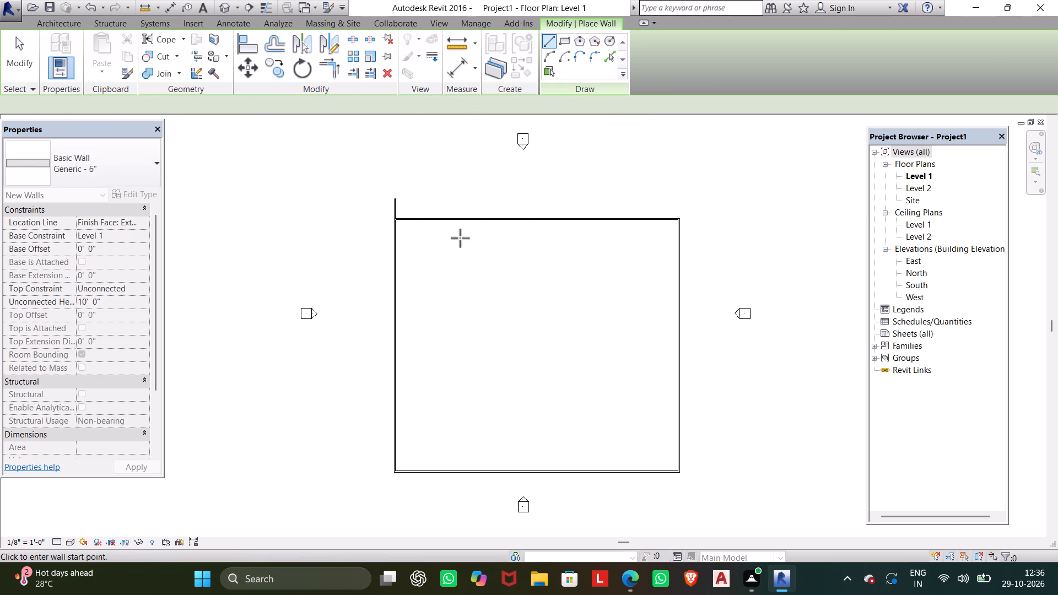
pyautogui.scroll(3, 411, 205)
pyautogui.scroll(3, 348, 213)
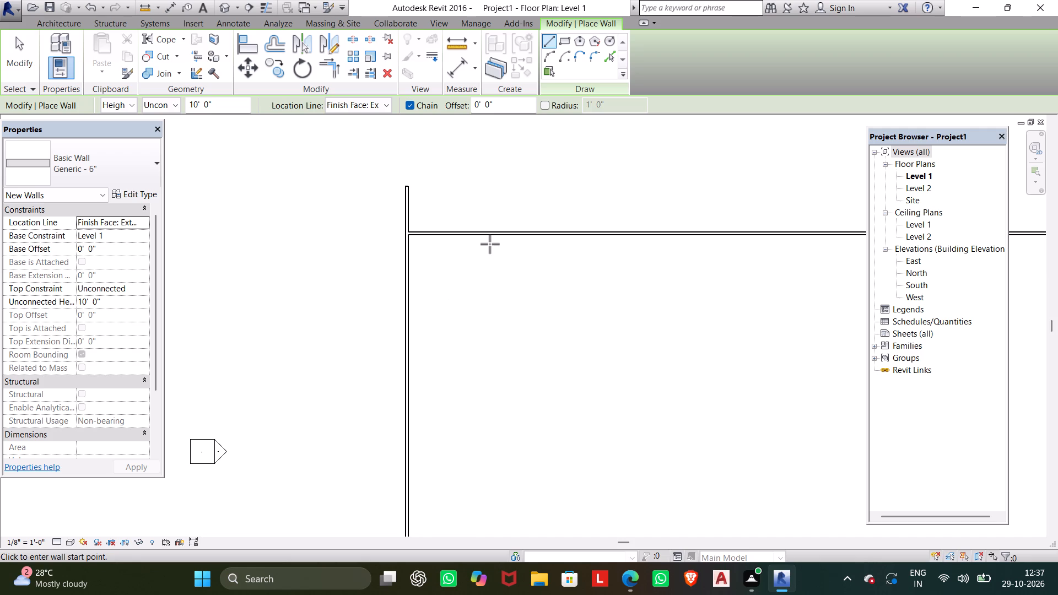
pyautogui.scroll(-1, 470, 256)
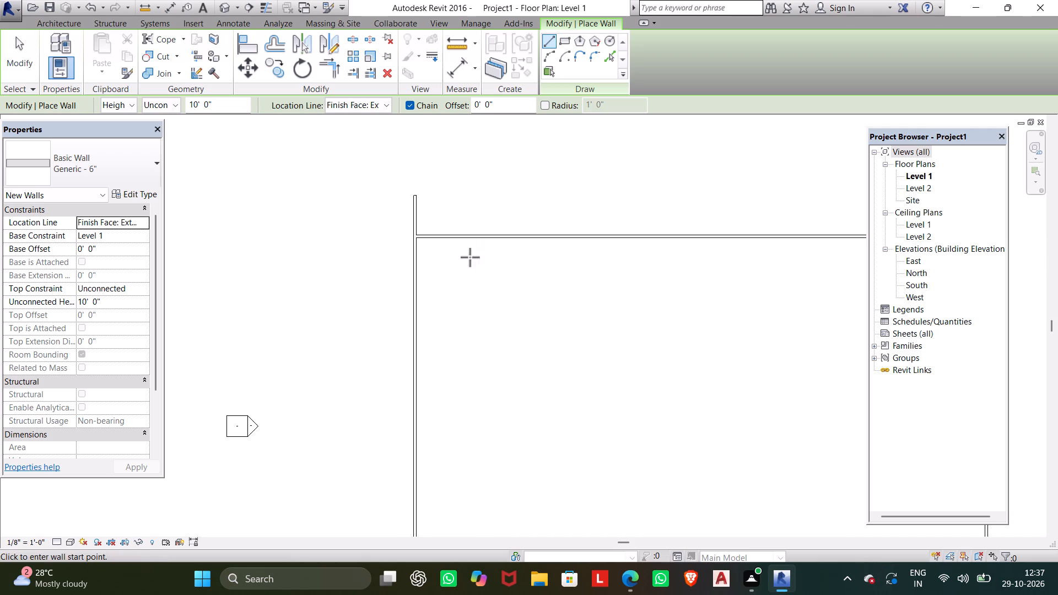
pyautogui.scroll(-4, 461, 277)
pyautogui.moveTo(447, 270); pyautogui.dragTo(385, 212, button='middle')
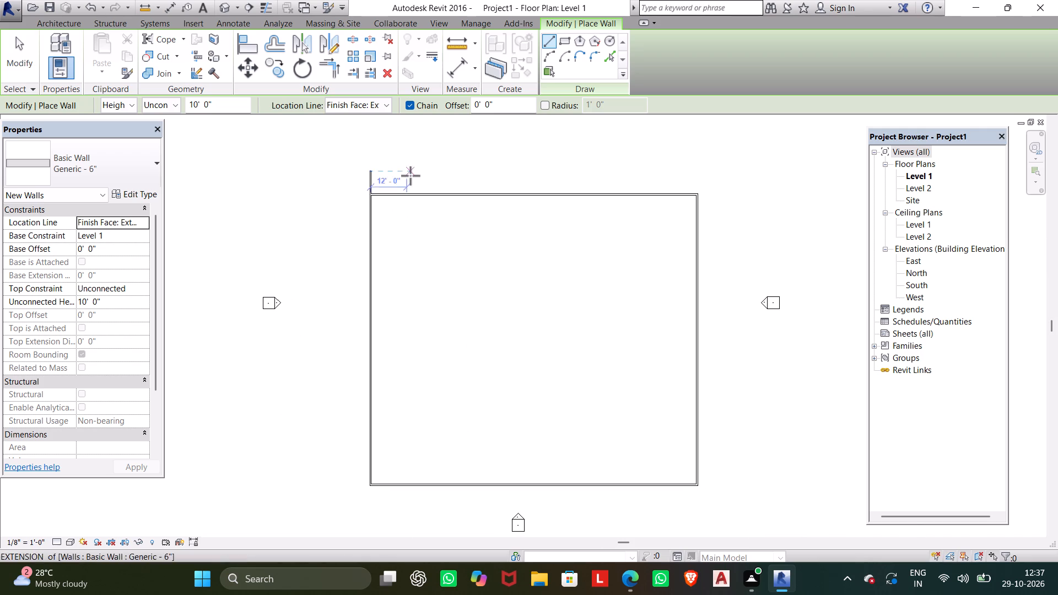
pyautogui.press('`')
pyautogui.press('Escape')
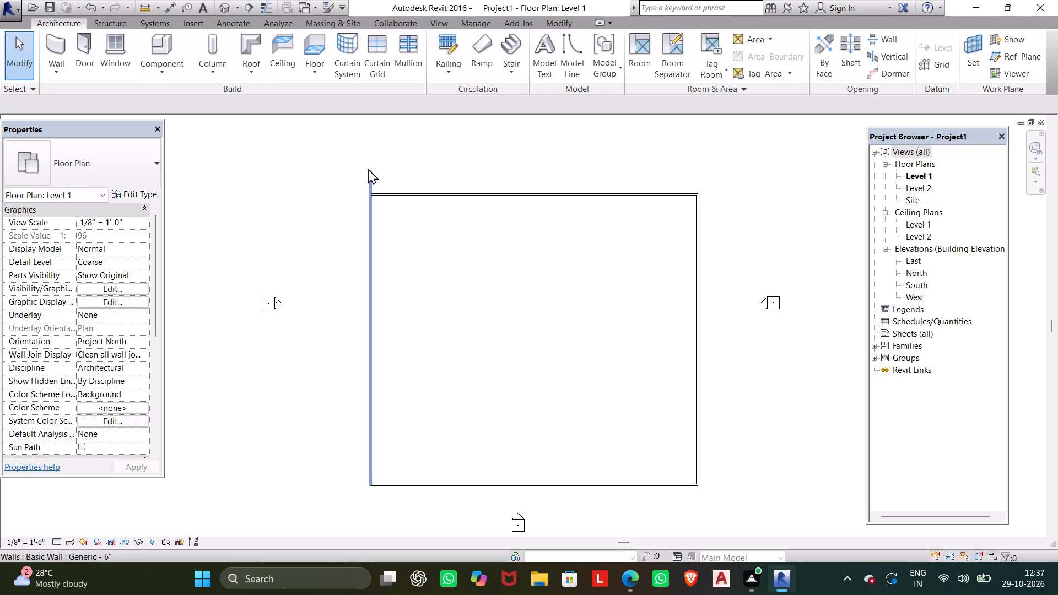
# Trim the west and north walls to a clean corner, removing the west wall's overhang.
pyautogui.click(60, 40)
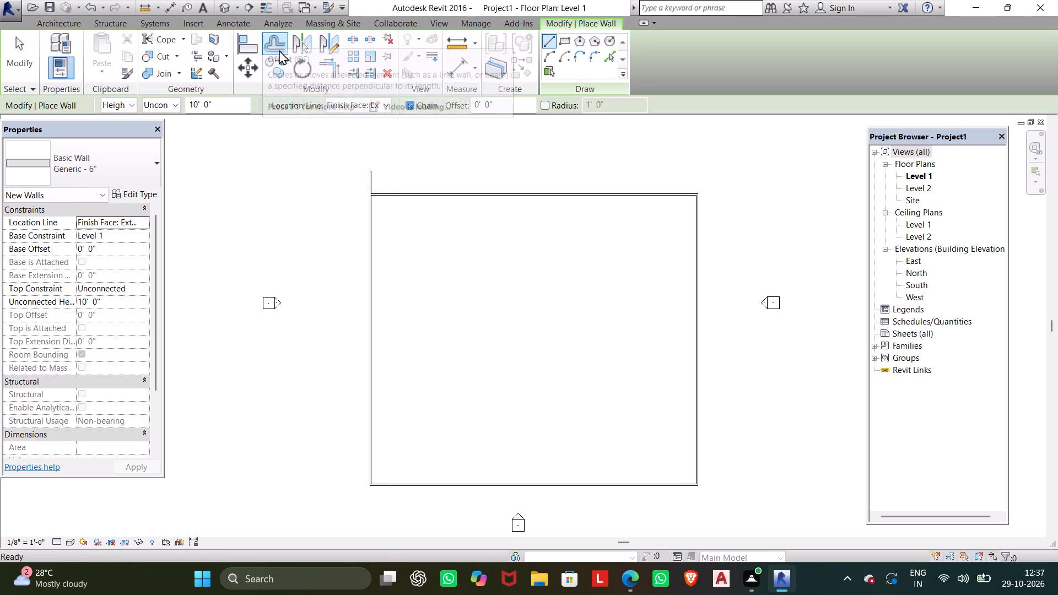
pyautogui.click(335, 68)
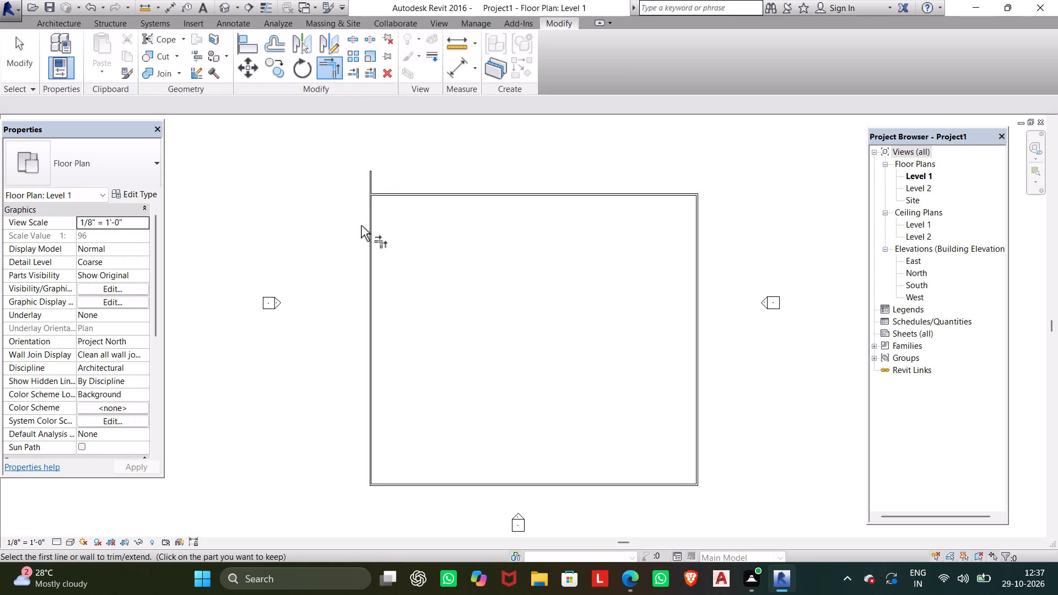
pyautogui.click(370, 222)
pyautogui.click(393, 196)
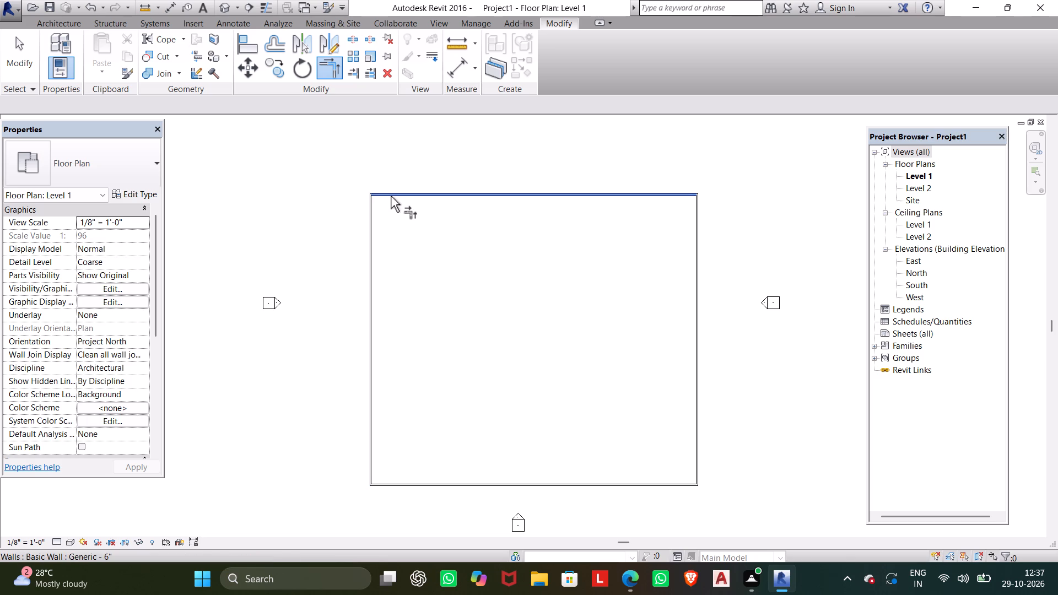
pyautogui.press('Escape')
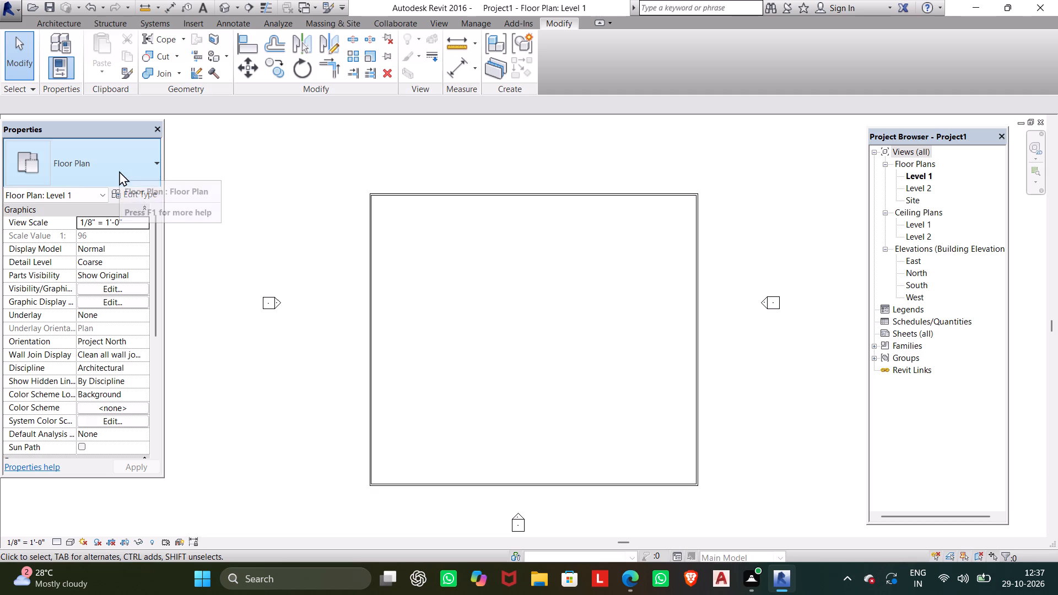
# Set the north wall's distance from the south wall to 40'.
pyautogui.click(457, 191)
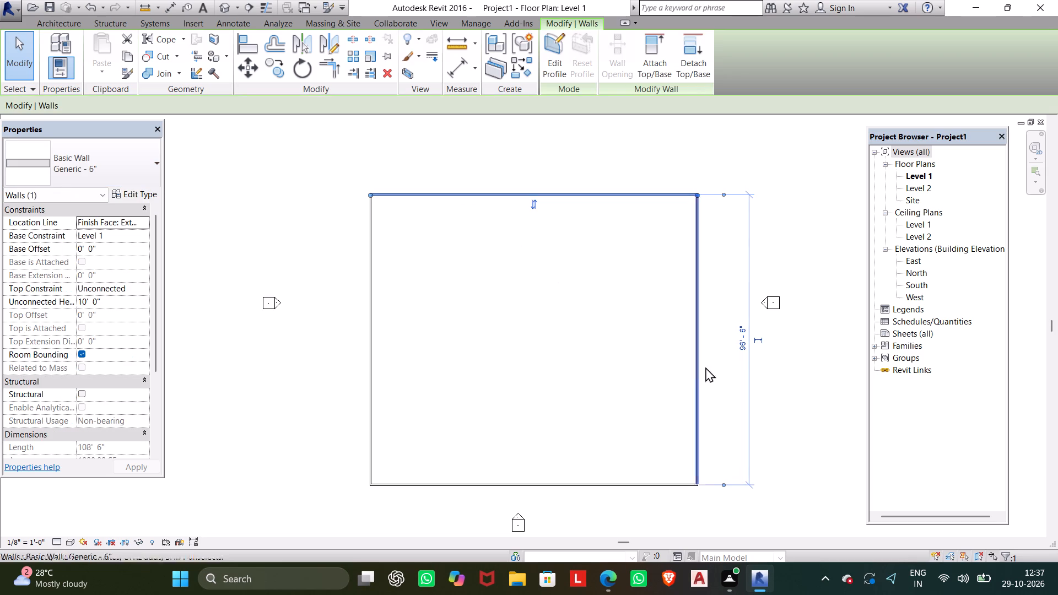
pyautogui.click(736, 348)
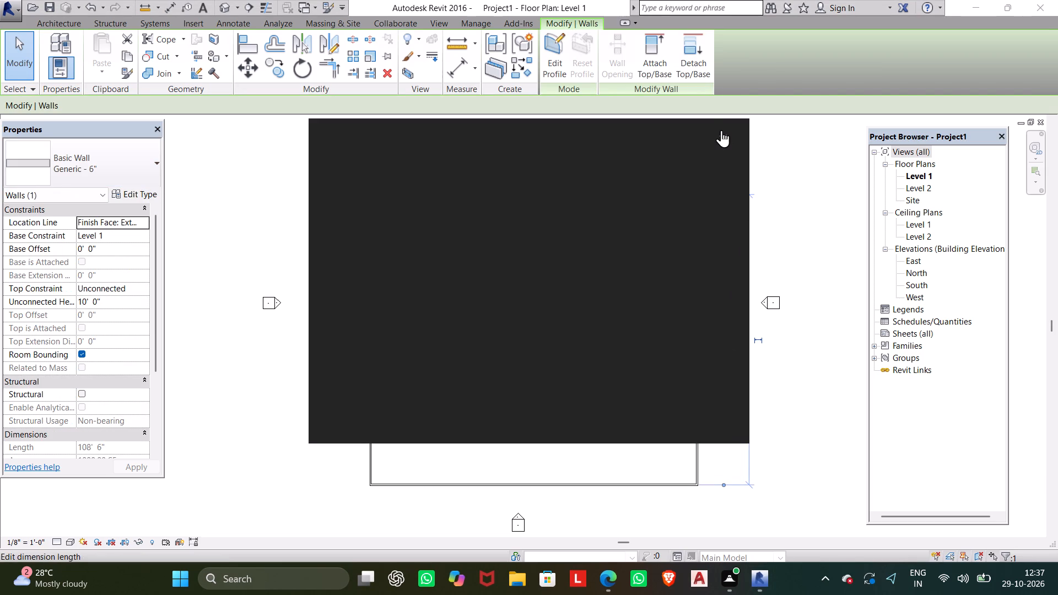
pyautogui.click(721, 131)
pyautogui.click(721, 134)
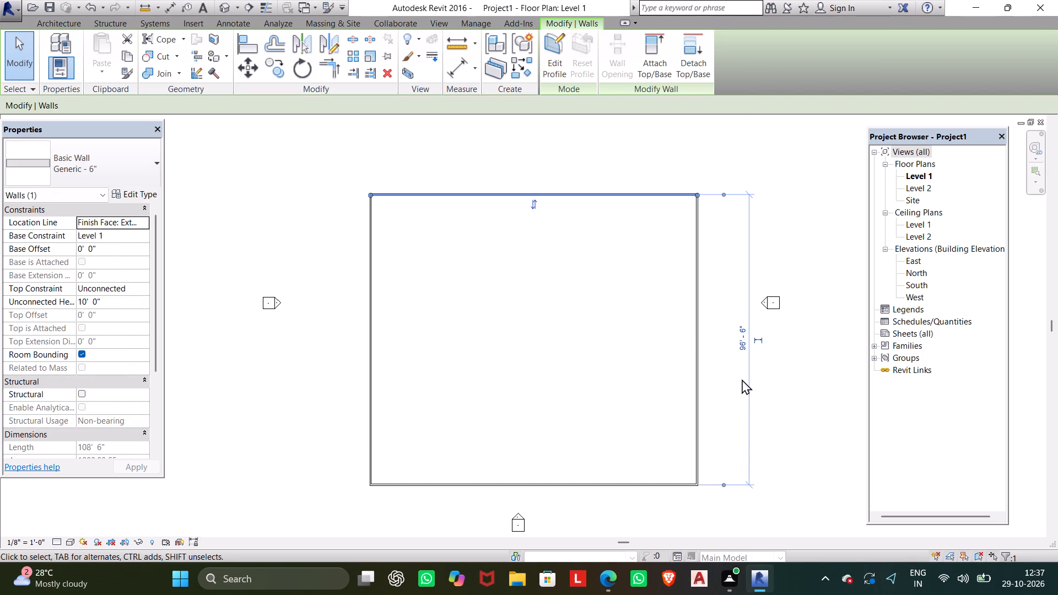
pyautogui.click(742, 345)
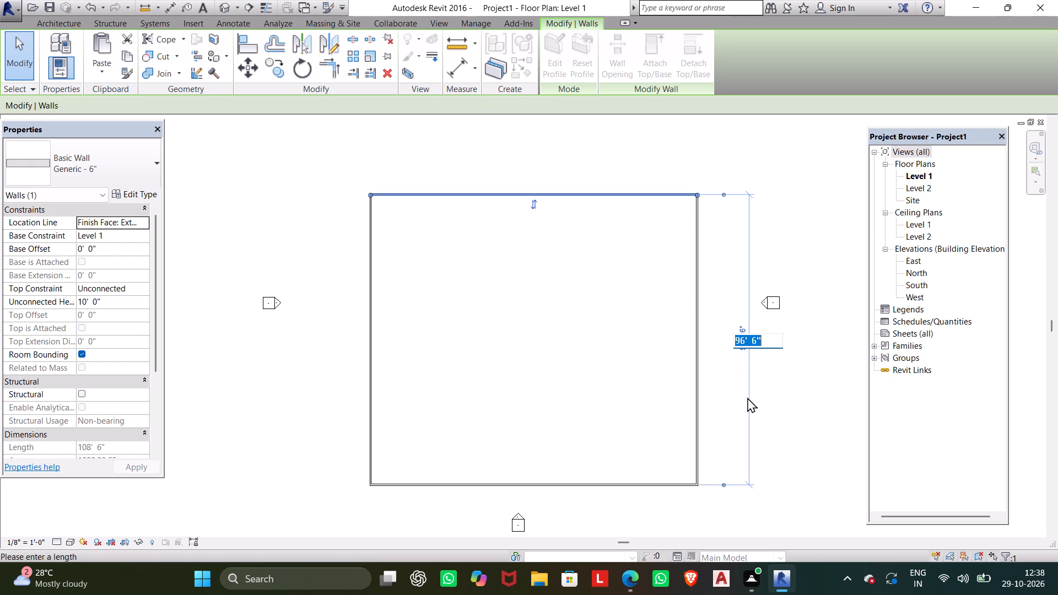
pyautogui.press('4')
pyautogui.write("0'")
pyautogui.press('Return')
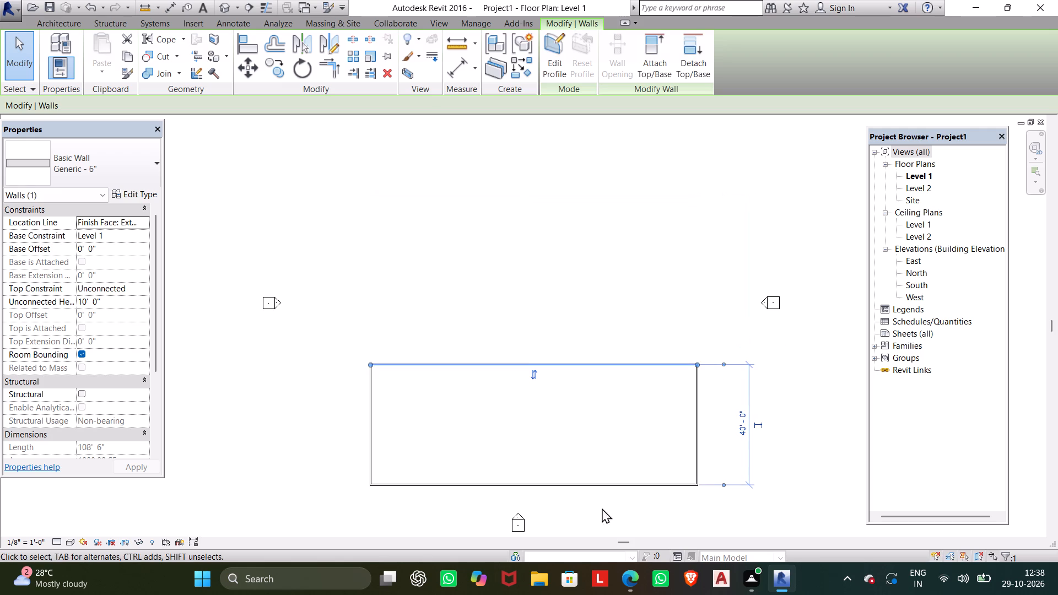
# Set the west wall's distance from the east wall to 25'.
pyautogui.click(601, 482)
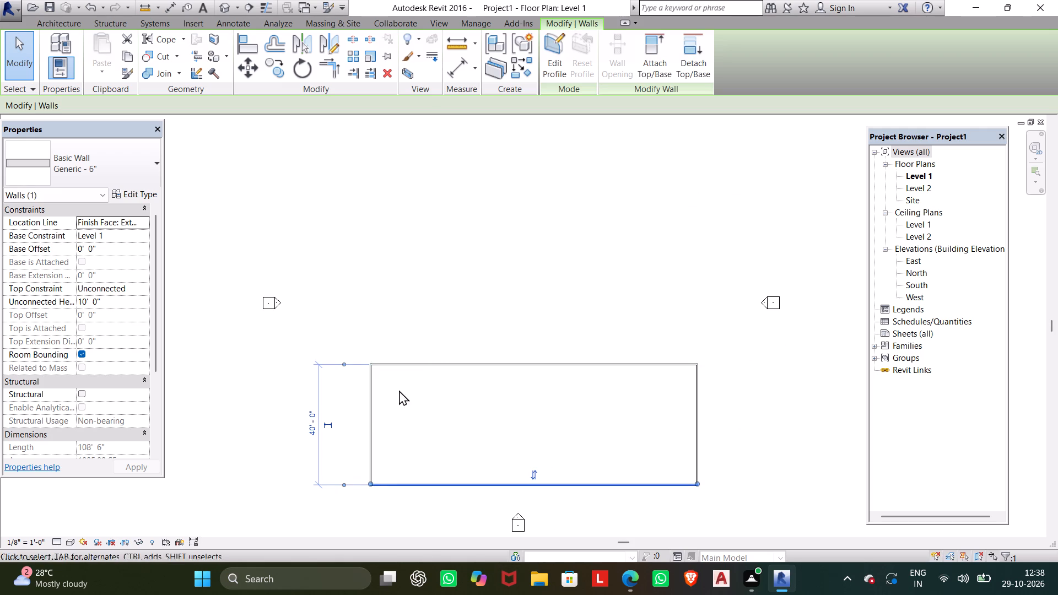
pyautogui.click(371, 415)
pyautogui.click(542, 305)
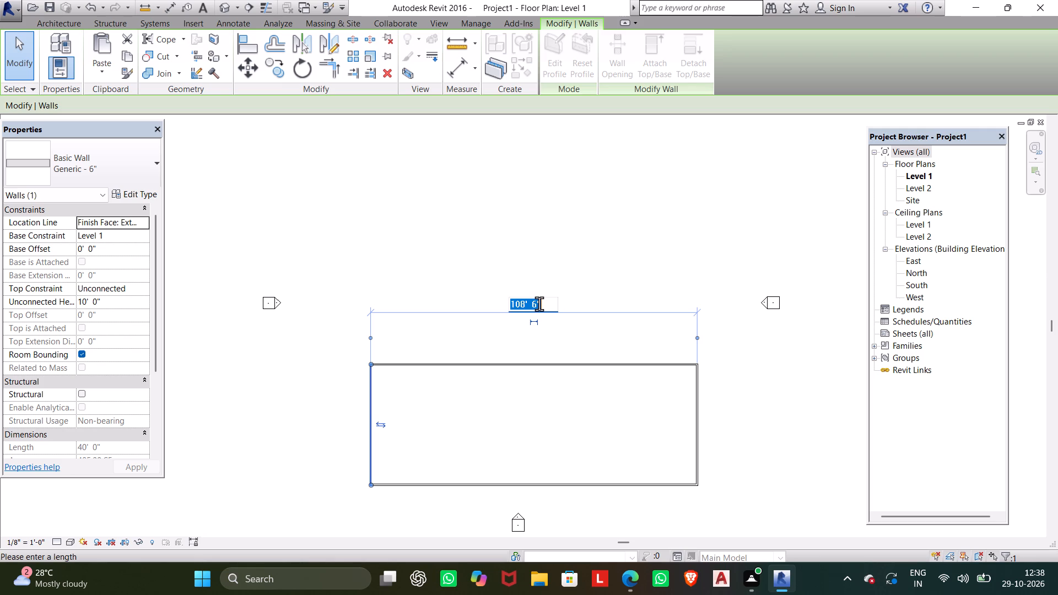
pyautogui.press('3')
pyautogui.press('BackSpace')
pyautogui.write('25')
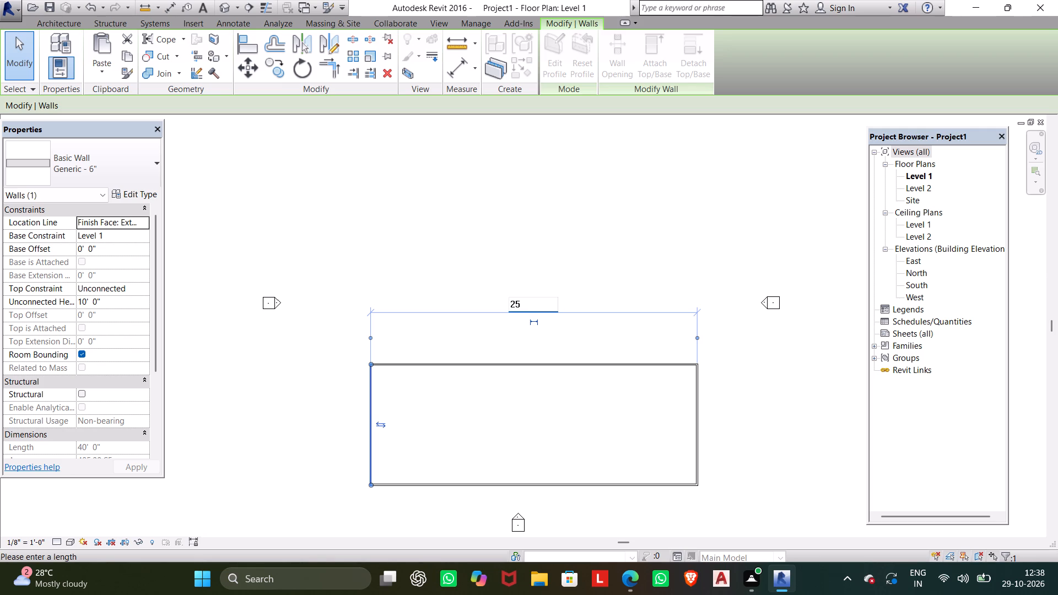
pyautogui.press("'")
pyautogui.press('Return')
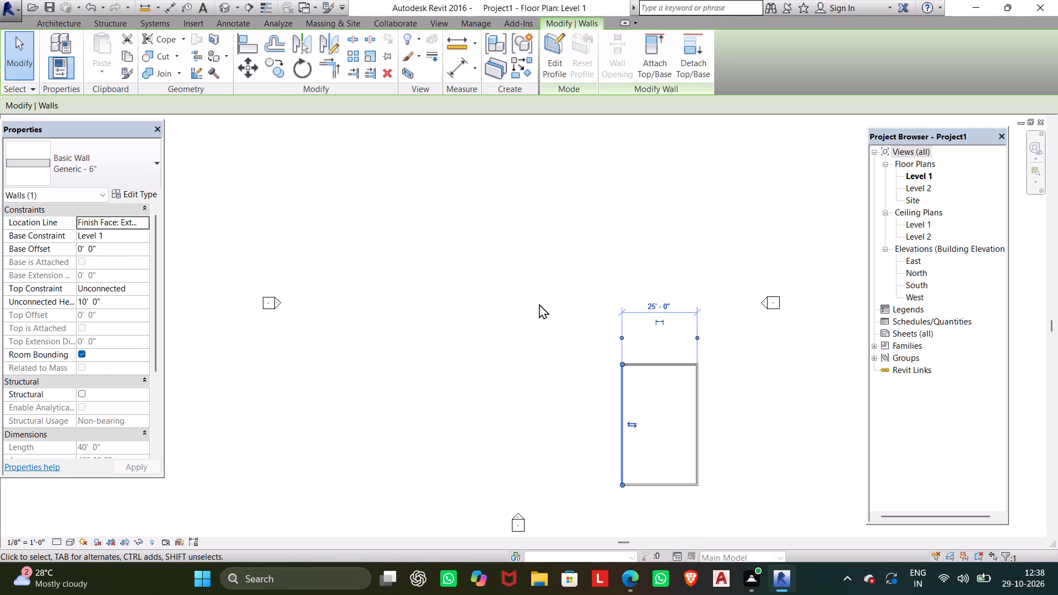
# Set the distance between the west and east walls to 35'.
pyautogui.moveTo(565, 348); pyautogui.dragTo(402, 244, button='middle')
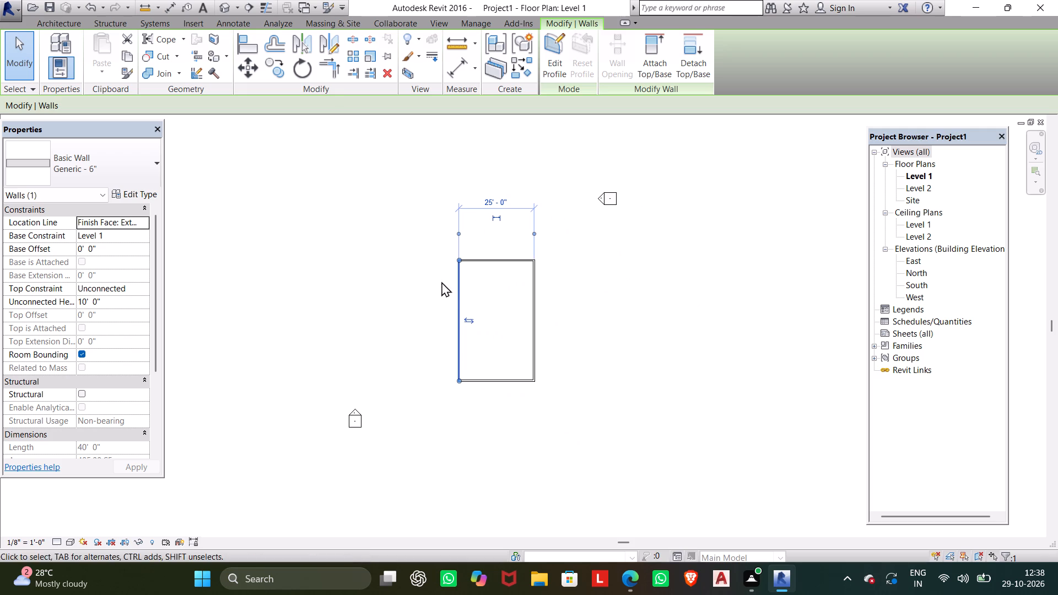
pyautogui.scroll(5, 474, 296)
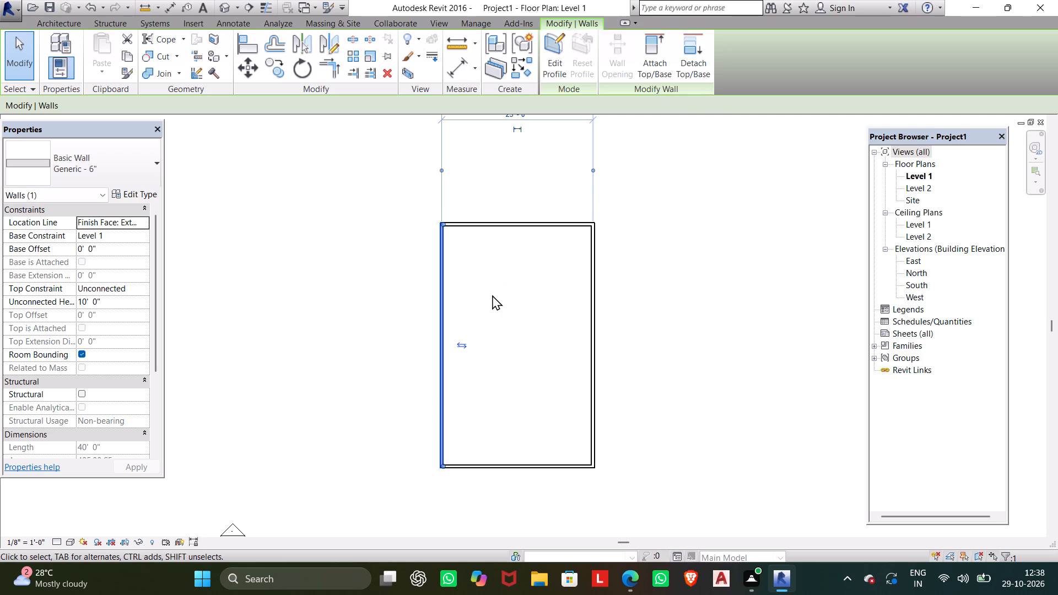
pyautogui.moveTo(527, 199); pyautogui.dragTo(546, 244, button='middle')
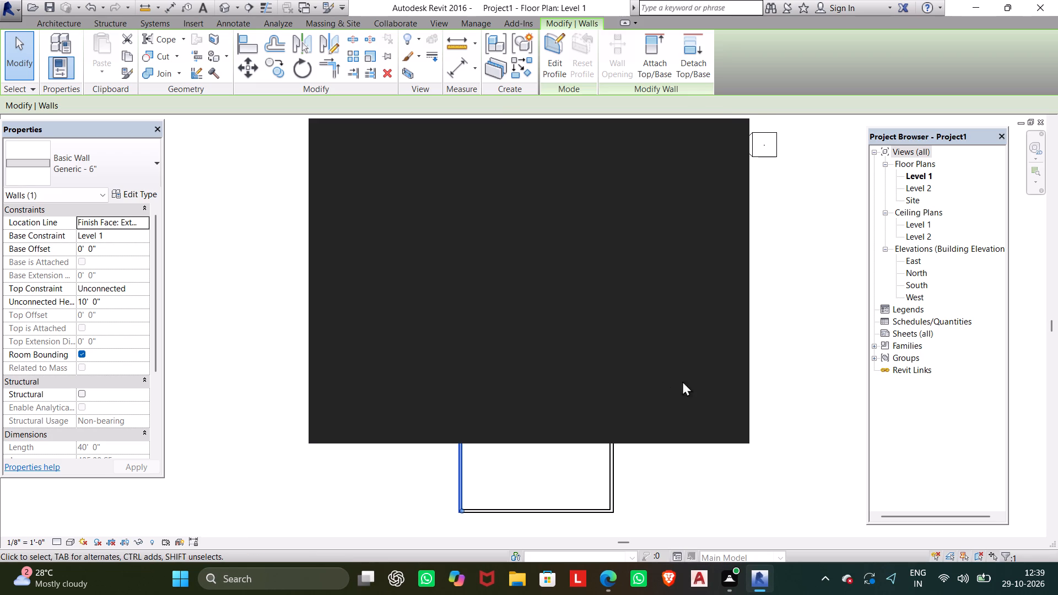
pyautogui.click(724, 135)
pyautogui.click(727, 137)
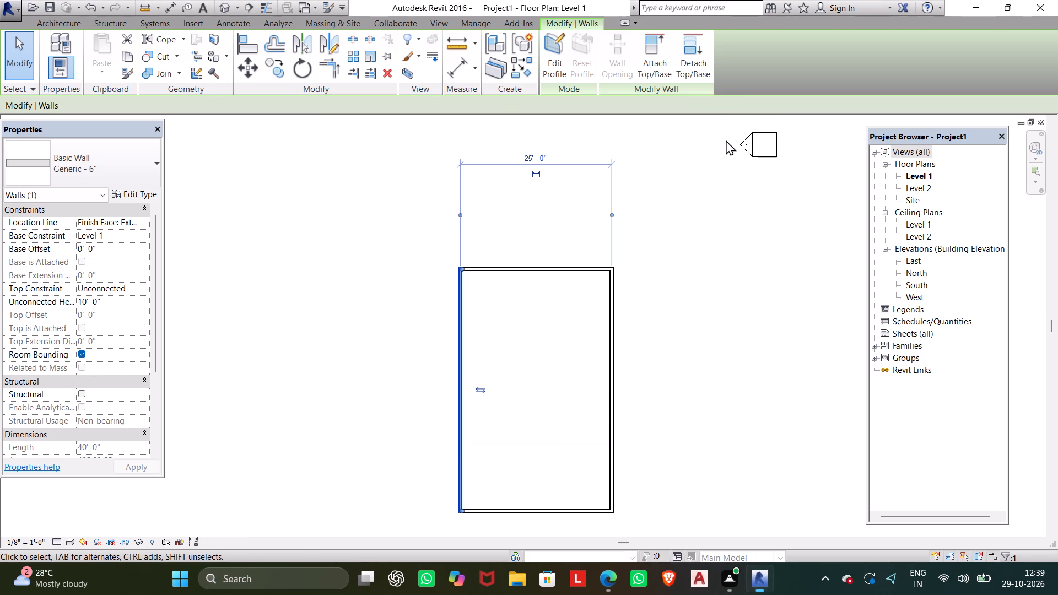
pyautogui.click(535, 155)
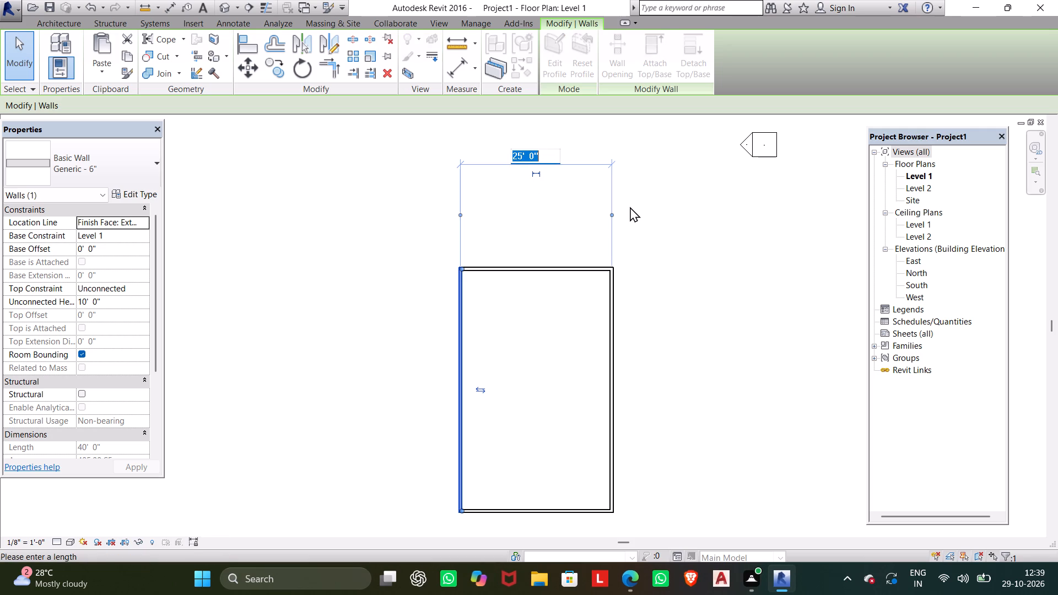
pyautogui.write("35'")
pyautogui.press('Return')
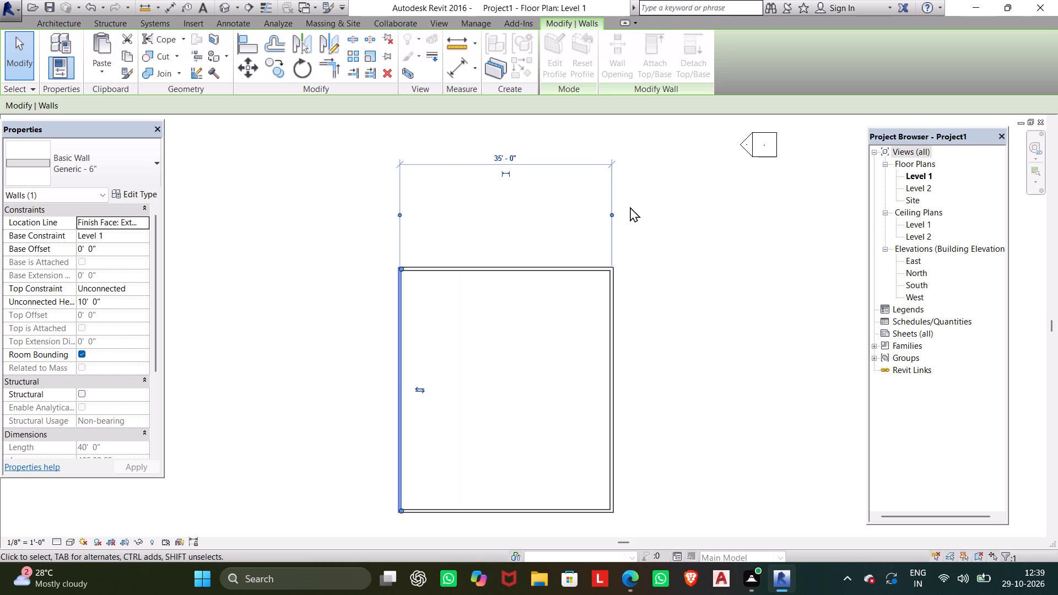
# Set the west wall's distance from the east wall to 40'.
pyautogui.moveTo(492, 363); pyautogui.dragTo(511, 330, button='middle')
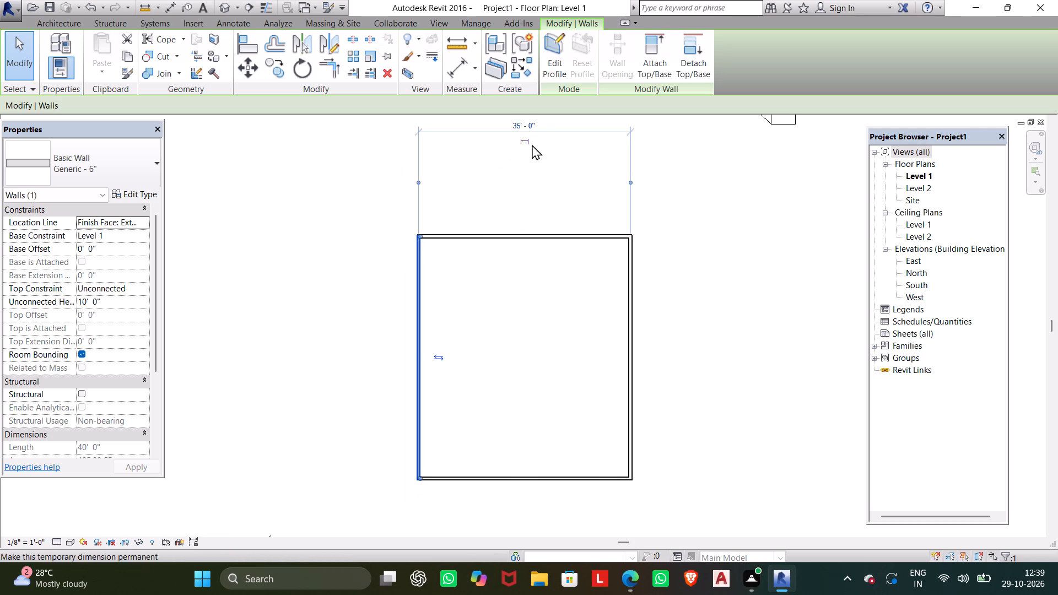
pyautogui.click(528, 118)
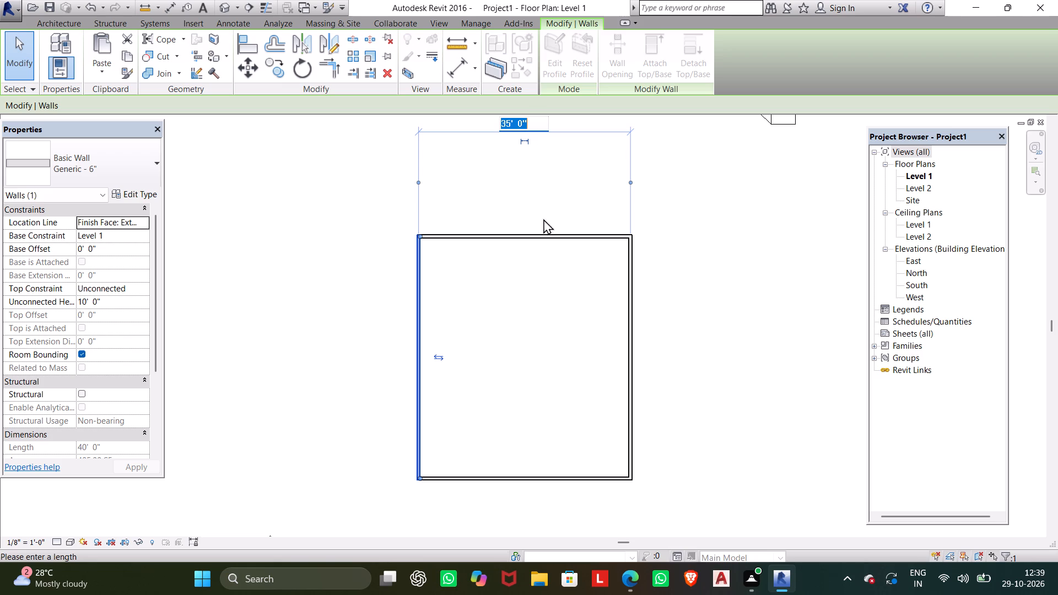
pyautogui.write("40'")
pyautogui.press('Return')
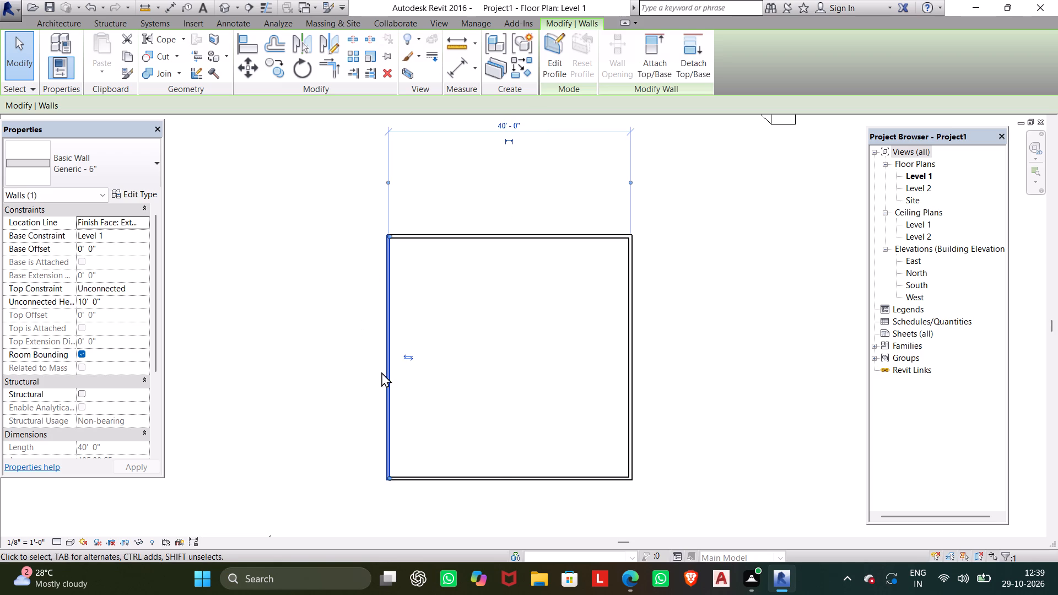
# Set the south wall's distance from the north wall to 30'.
pyautogui.click(496, 477)
pyautogui.click(323, 356)
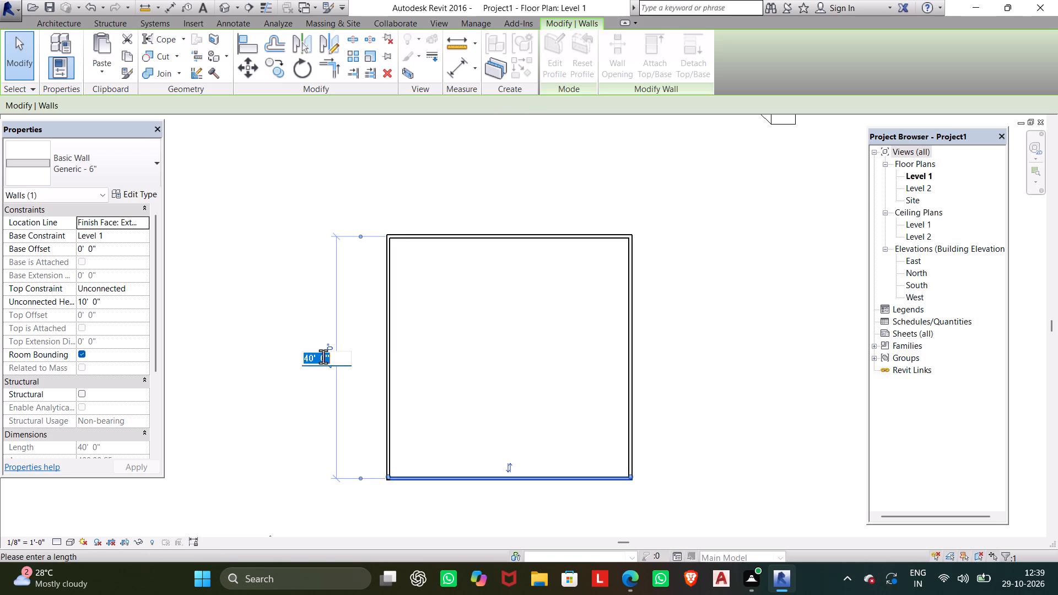
pyautogui.write('30;')
pyautogui.press('BackSpace')
pyautogui.press("'")
pyautogui.press('Return')
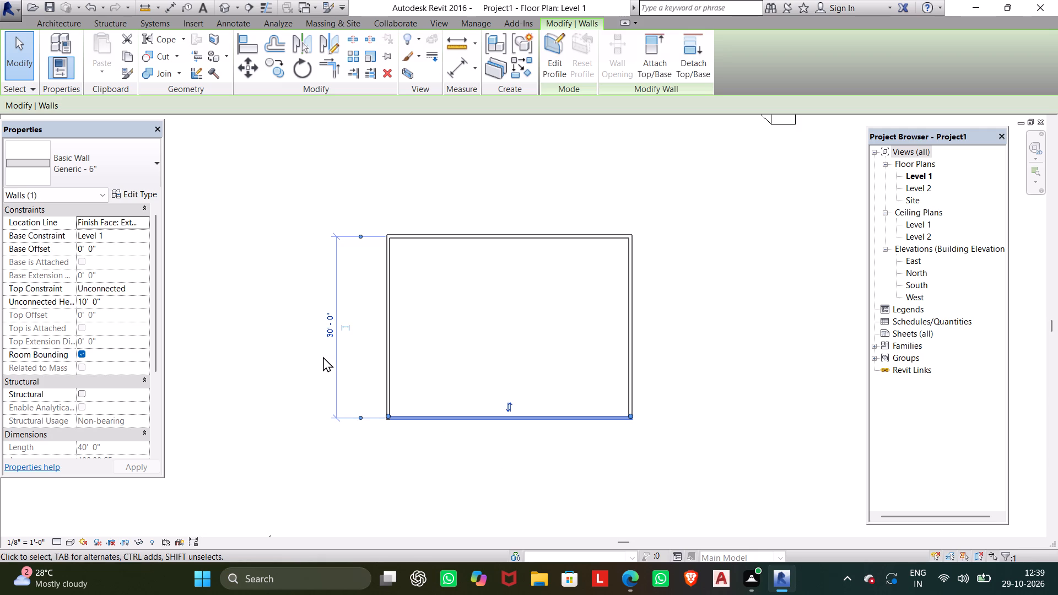
pyautogui.click(500, 293)
# Change all four exterior walls to the Basic Wall type Generic - 8".
pyautogui.scroll(3, 500, 293)
pyautogui.moveTo(500, 293); pyautogui.dragTo(500, 277, button='middle')
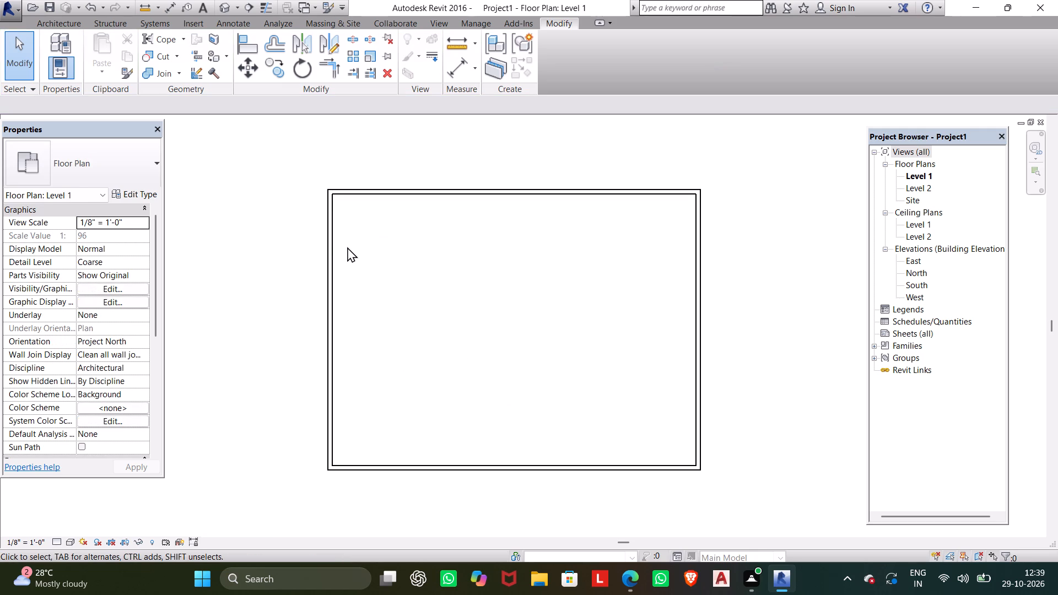
pyautogui.click(326, 219)
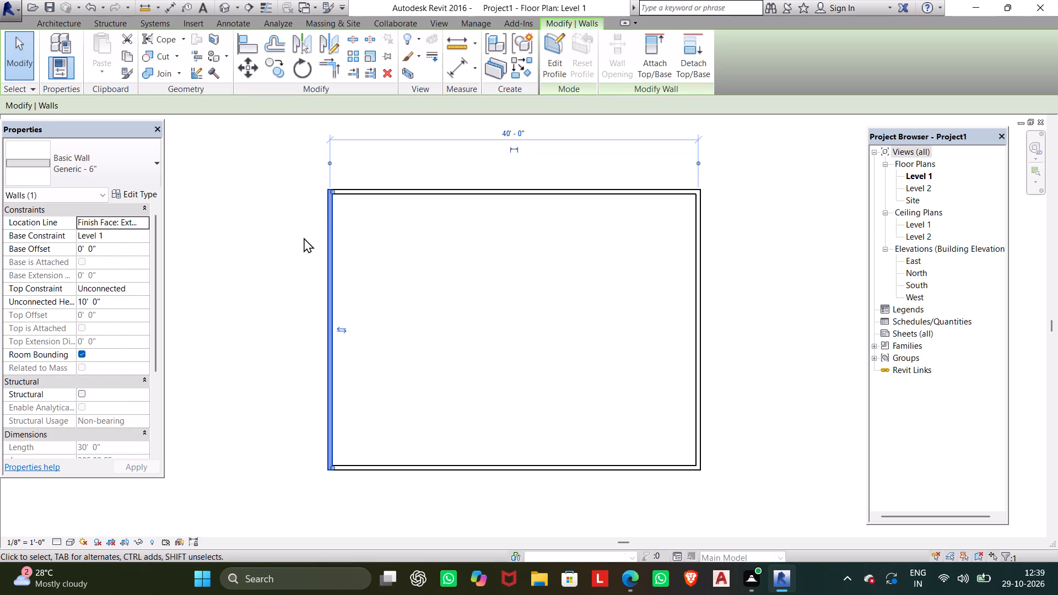
pyautogui.click(166, 155)
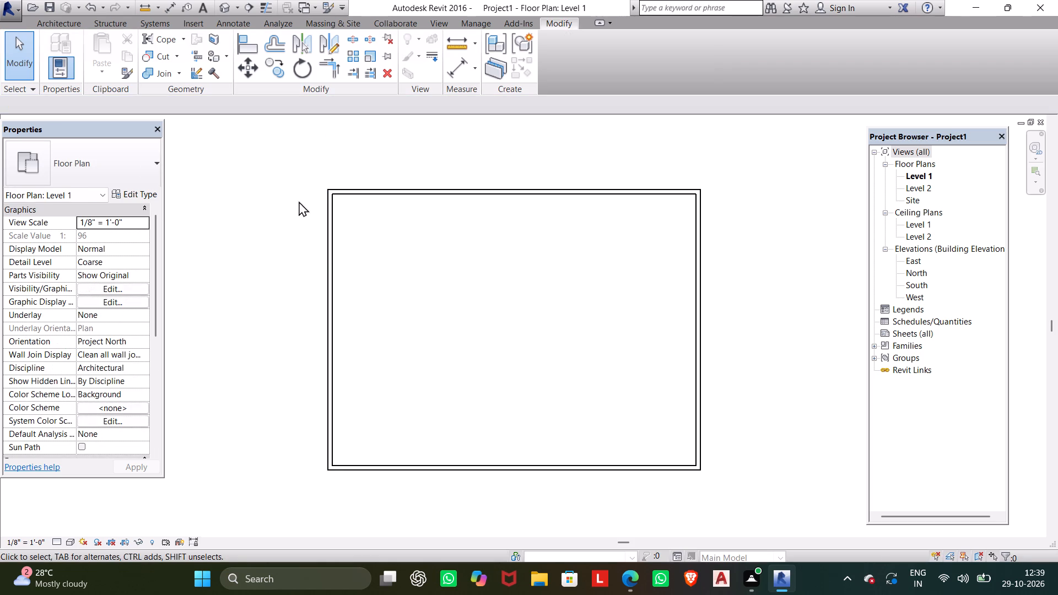
pyautogui.click(337, 256)
pyautogui.moveTo(278, 181); pyautogui.dragTo(722, 501)
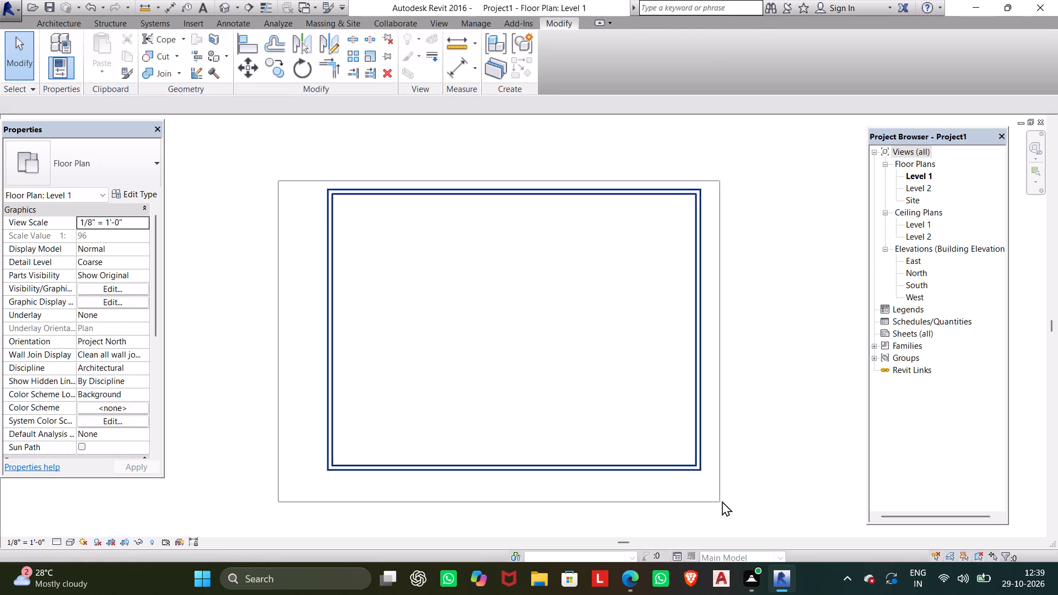
pyautogui.moveTo(722, 501); pyautogui.dragTo(726, 492)
pyautogui.click(153, 169)
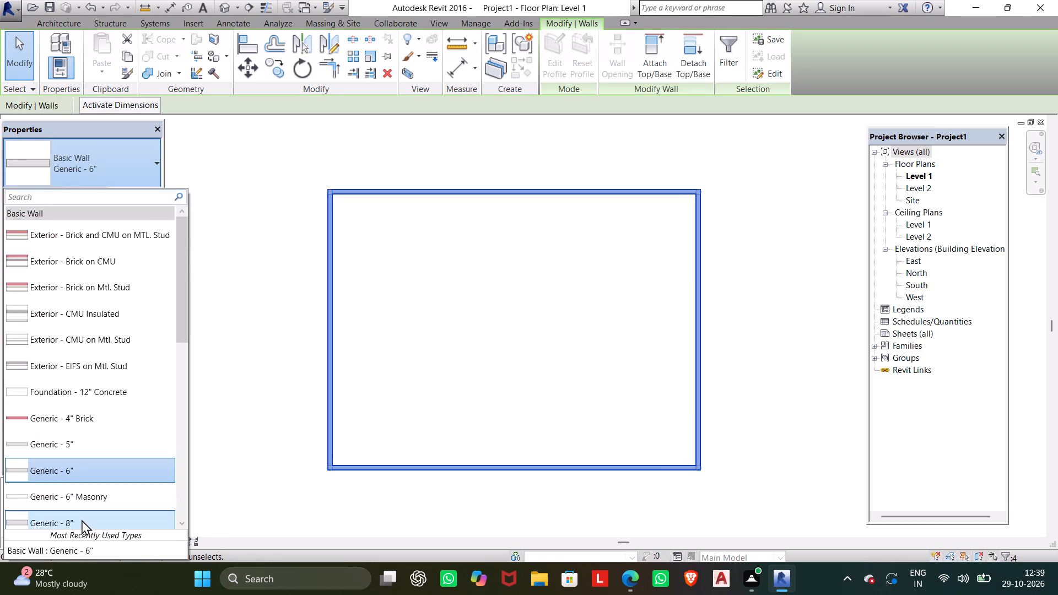
pyautogui.click(82, 520)
pyautogui.click(213, 294)
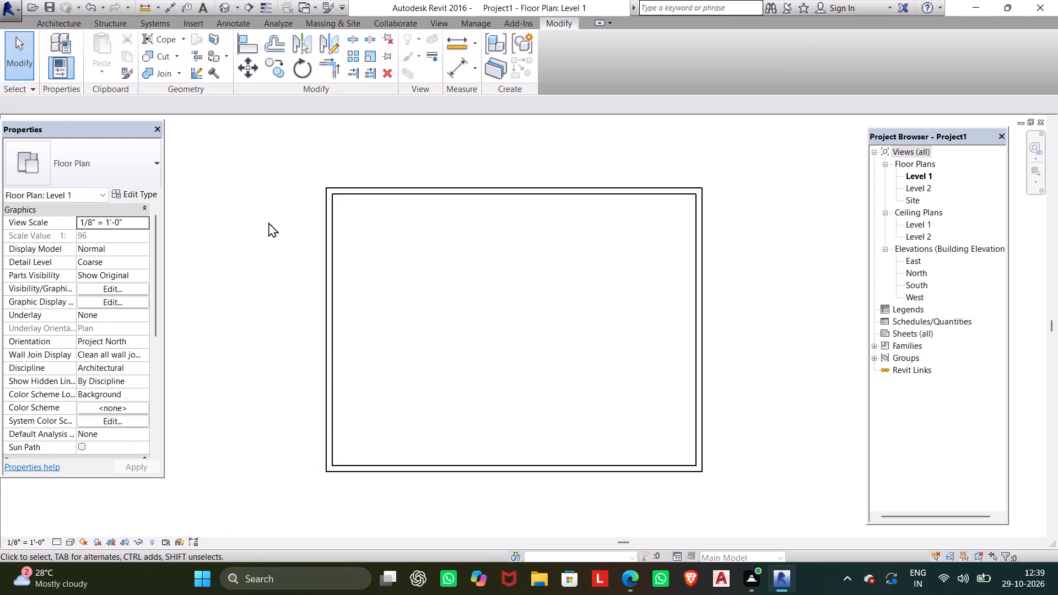
# Inspect the exterior walls in the default 3D view and return to the Level 1 floor plan.
pyautogui.click(231, 6)
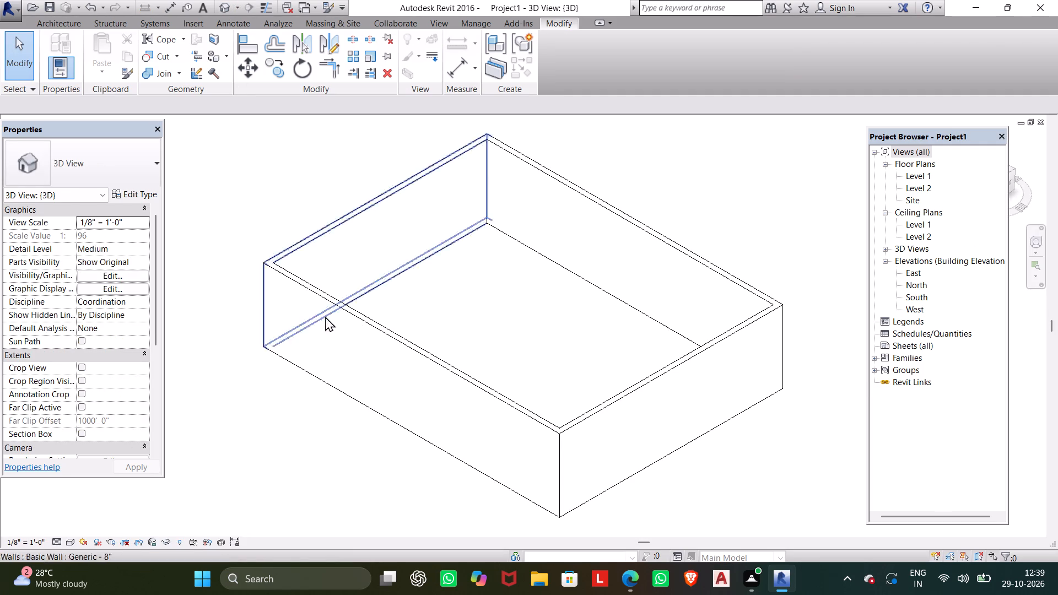
pyautogui.click(919, 177)
pyautogui.click(916, 176)
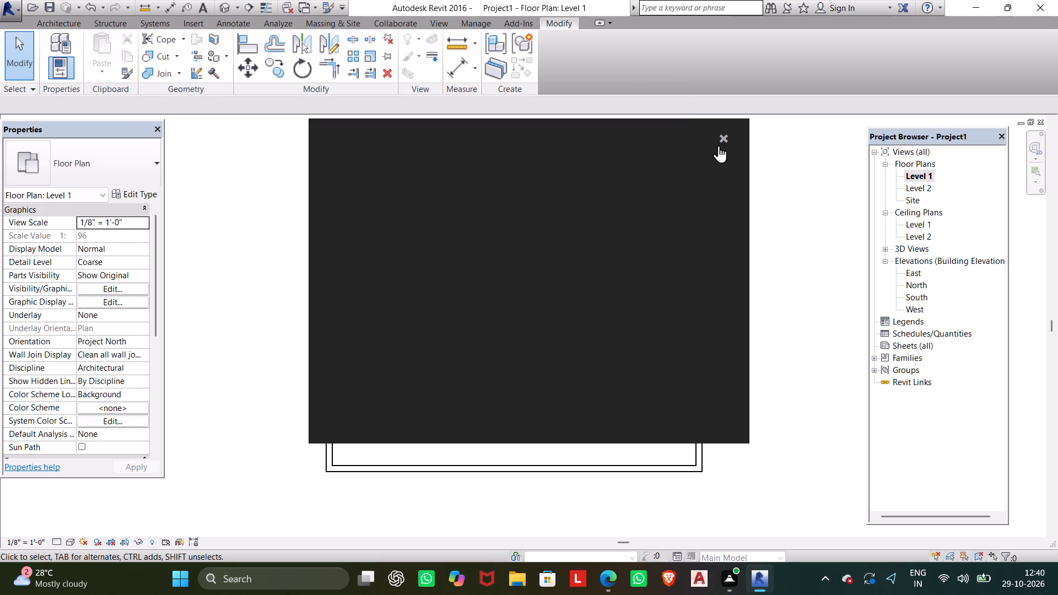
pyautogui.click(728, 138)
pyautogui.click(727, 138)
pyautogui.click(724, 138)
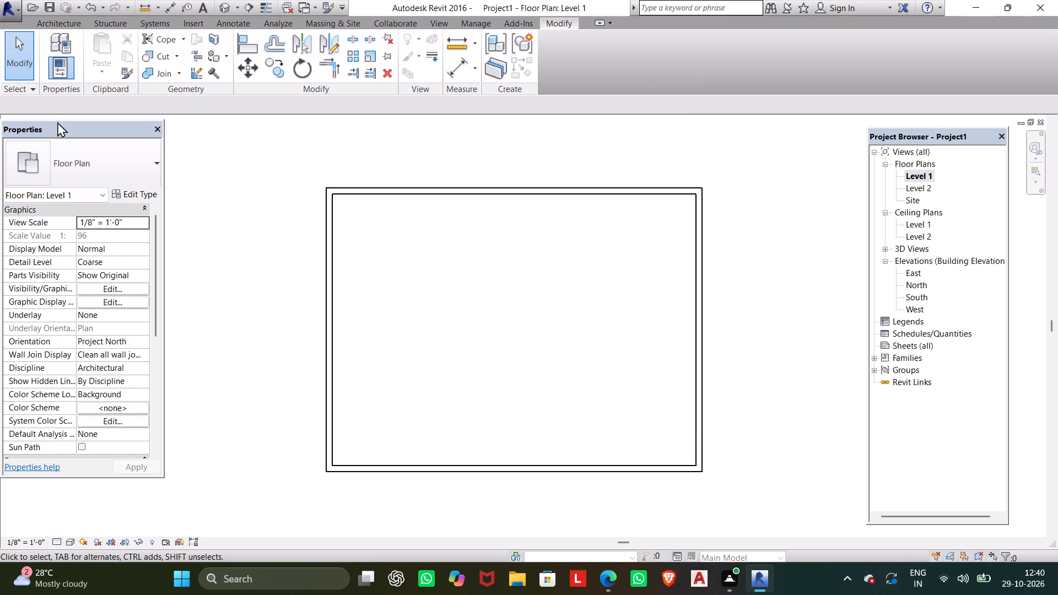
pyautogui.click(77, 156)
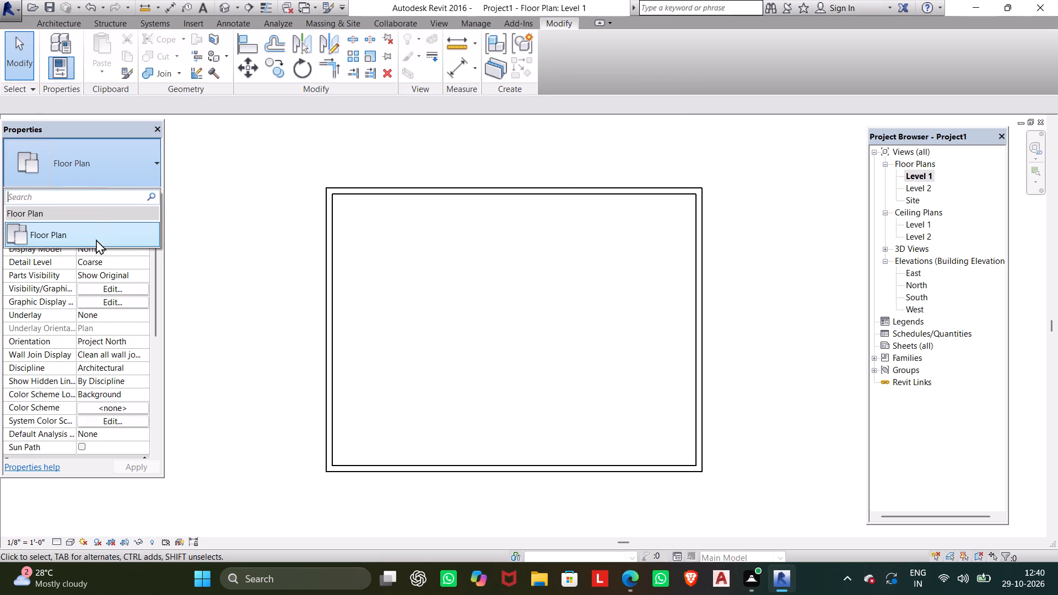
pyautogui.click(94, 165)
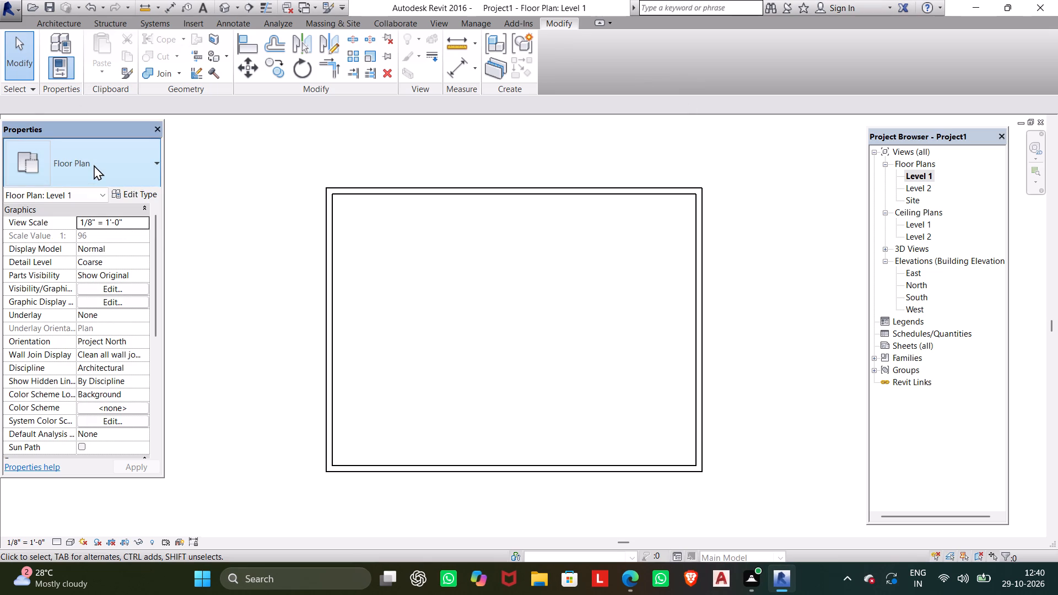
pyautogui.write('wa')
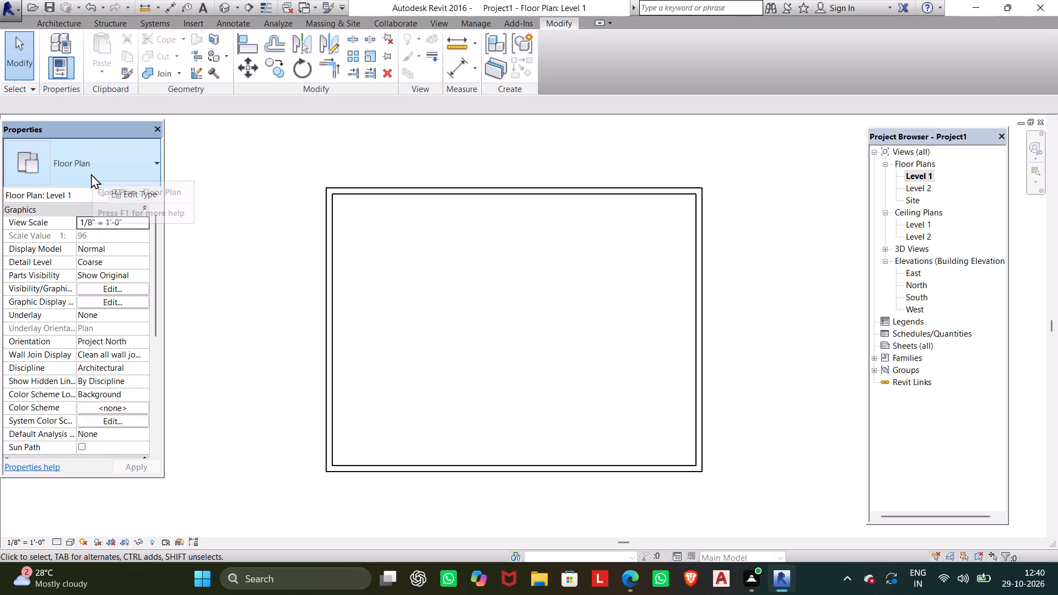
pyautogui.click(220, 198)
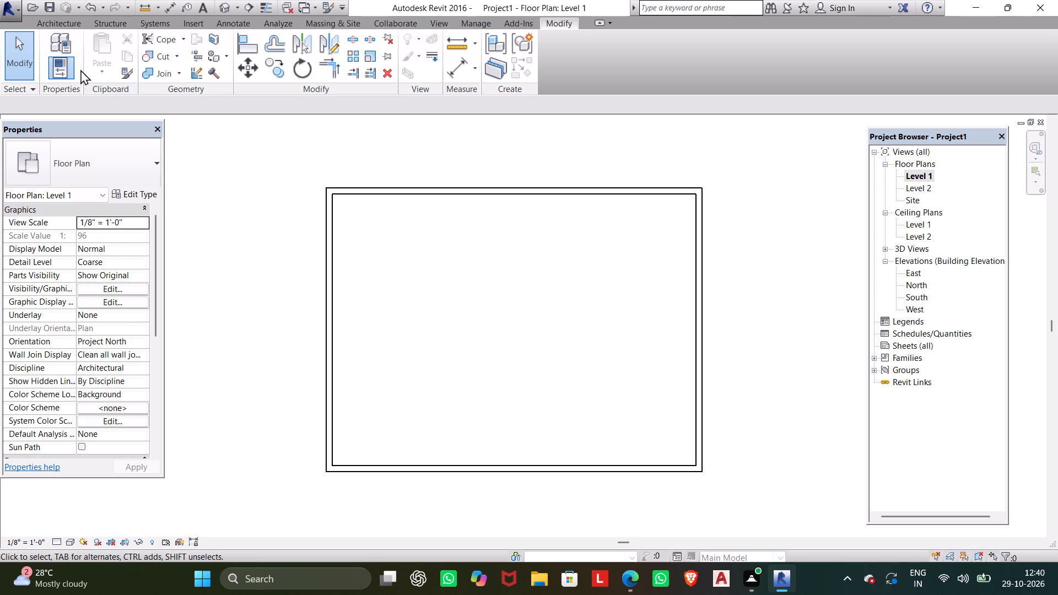
# Draw Generic - 6" partitions enclosing a room about 11' by 6' against the west wall, starting about 7' below the north wall.
pyautogui.click(47, 21)
pyautogui.click(61, 52)
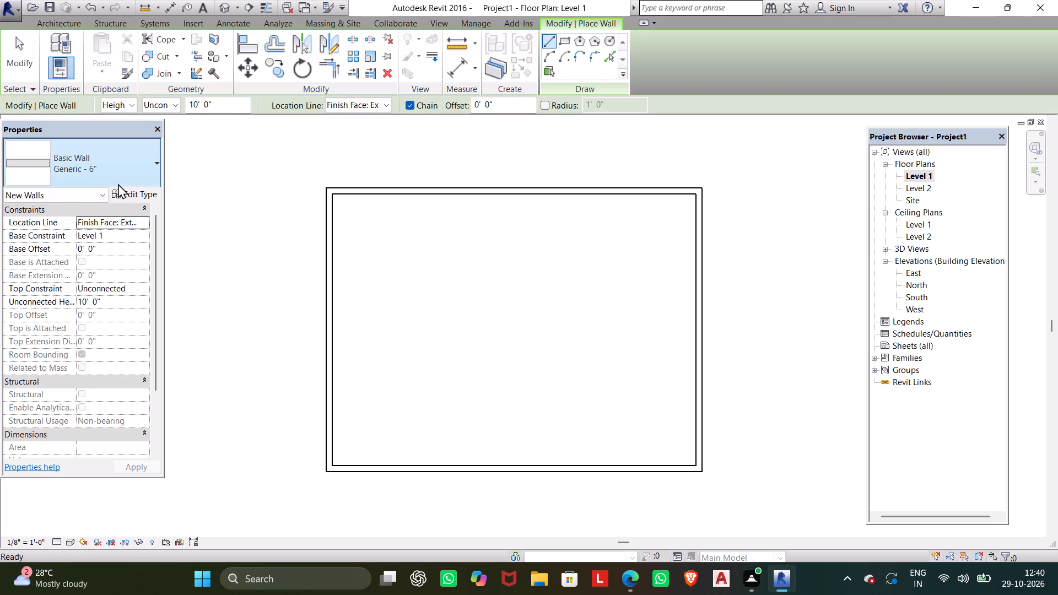
pyautogui.click(132, 172)
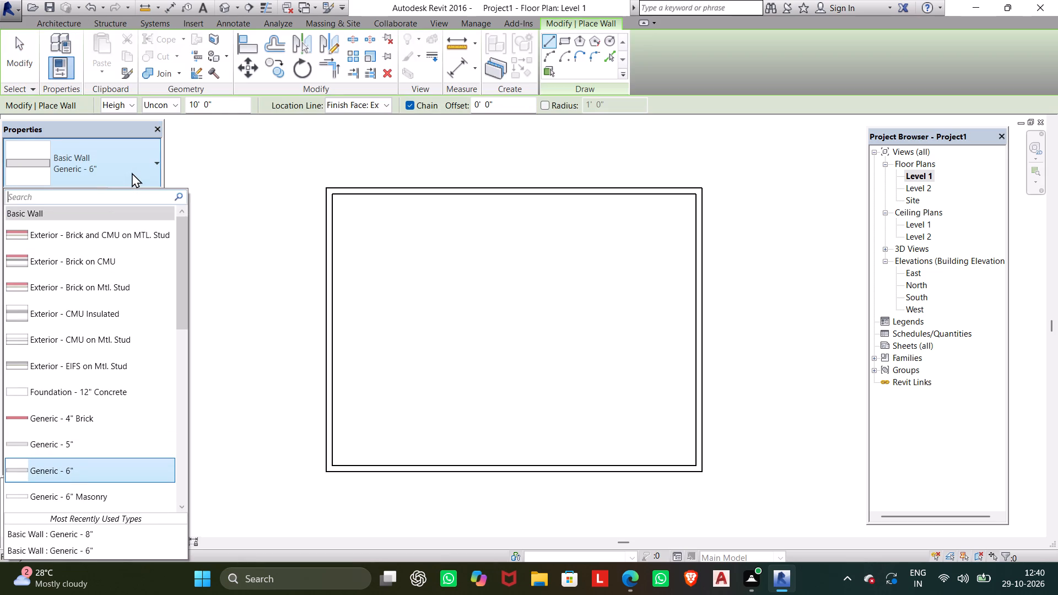
pyautogui.click(132, 172)
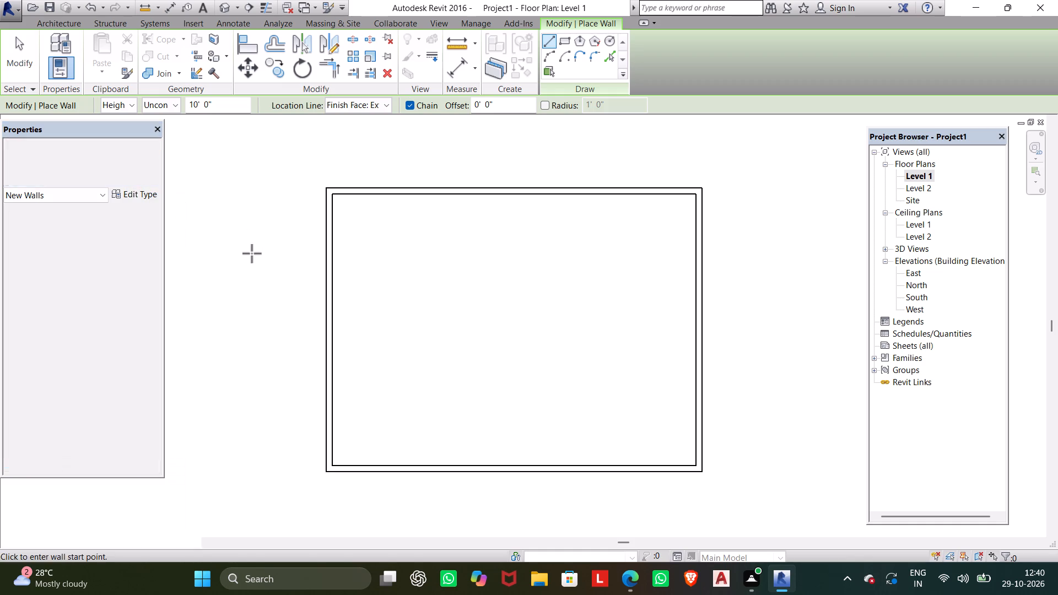
pyautogui.click(334, 256)
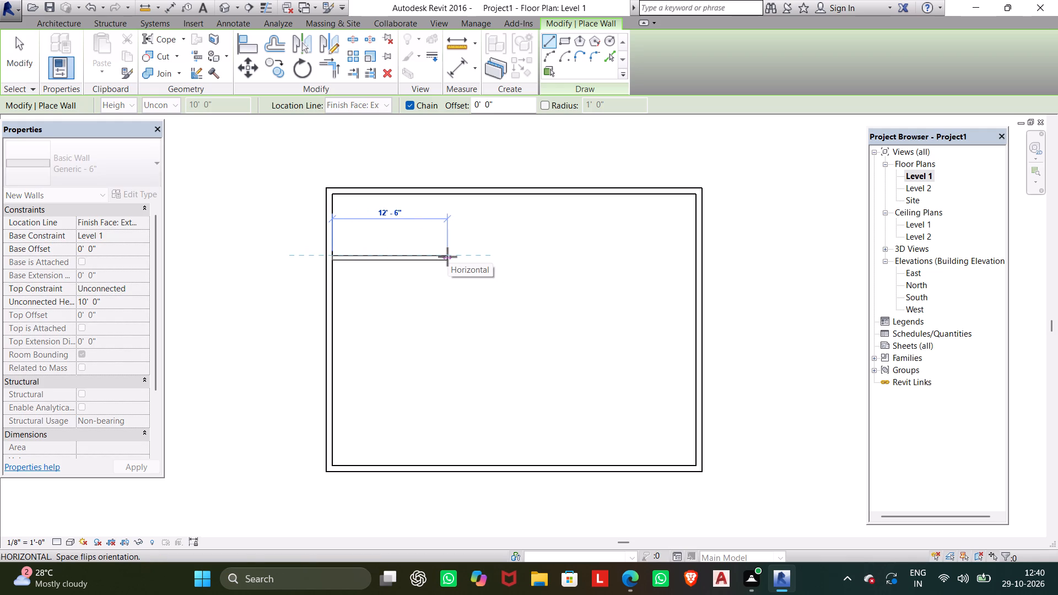
pyautogui.write("5'")
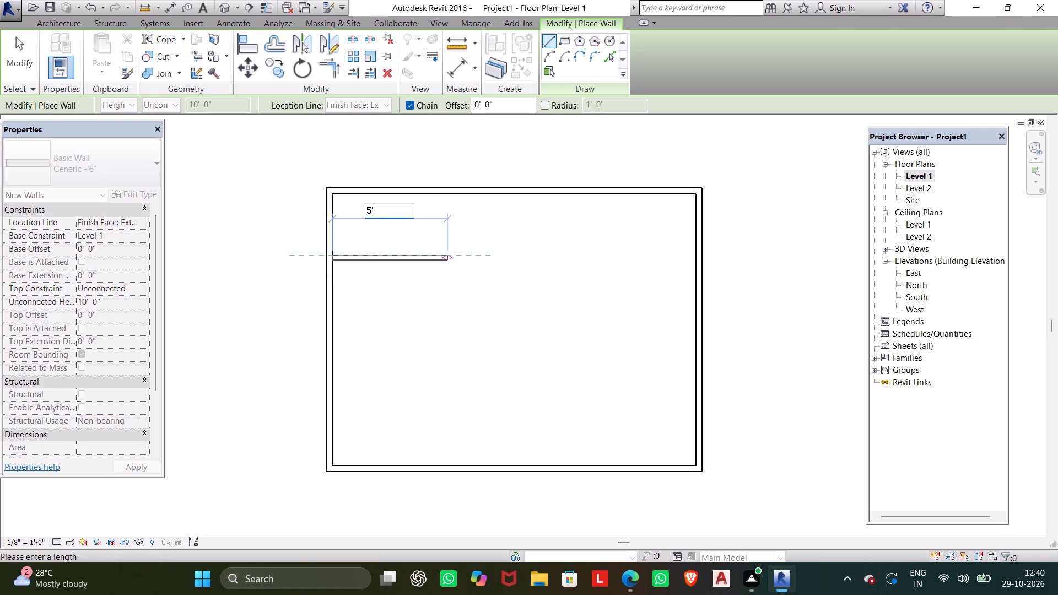
pyautogui.press('Return')
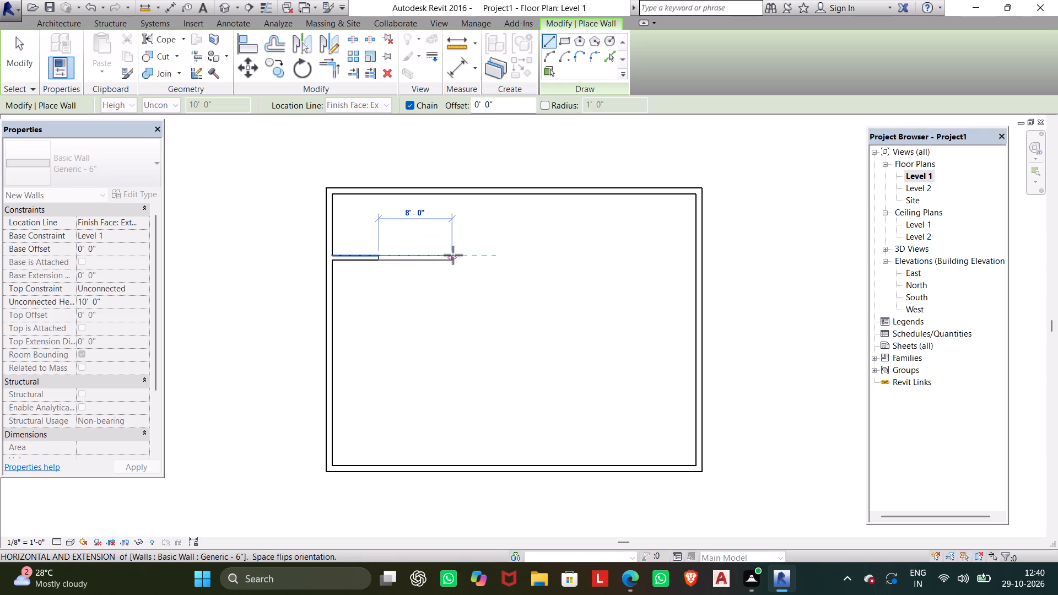
pyautogui.click(435, 256)
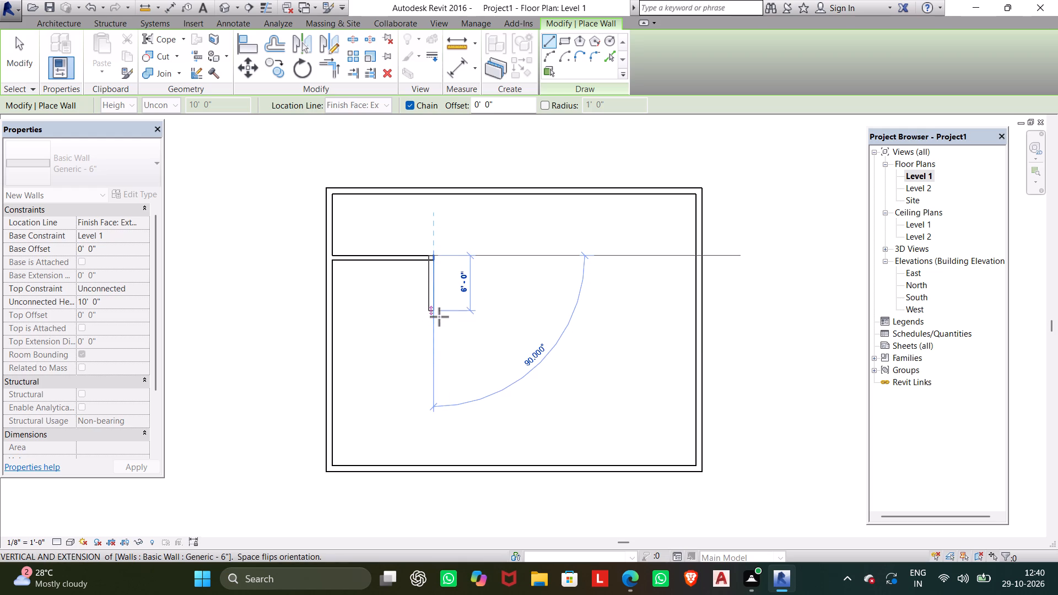
pyautogui.click(439, 317)
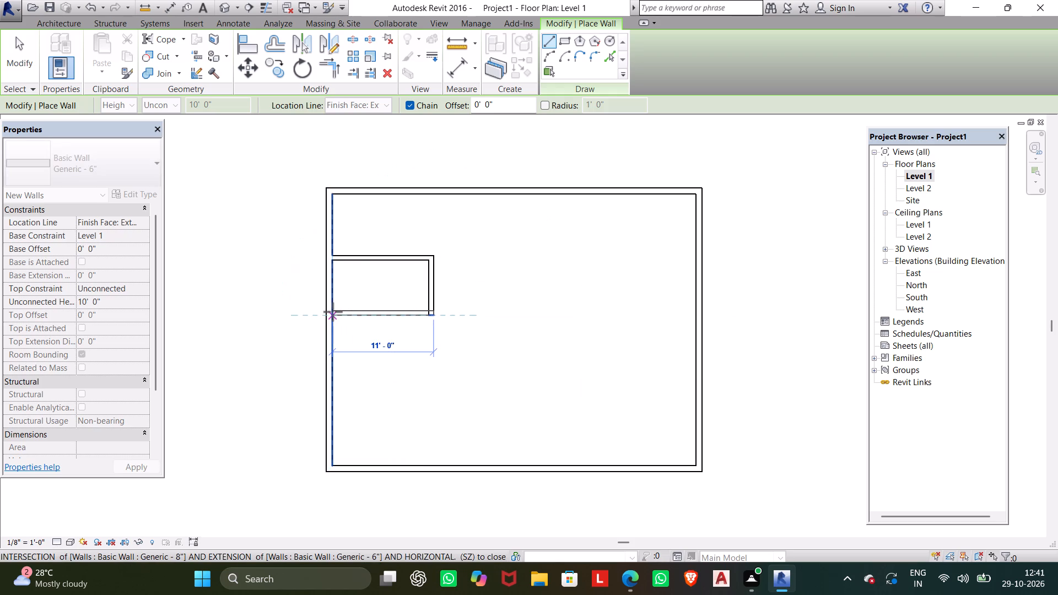
pyautogui.click(333, 312)
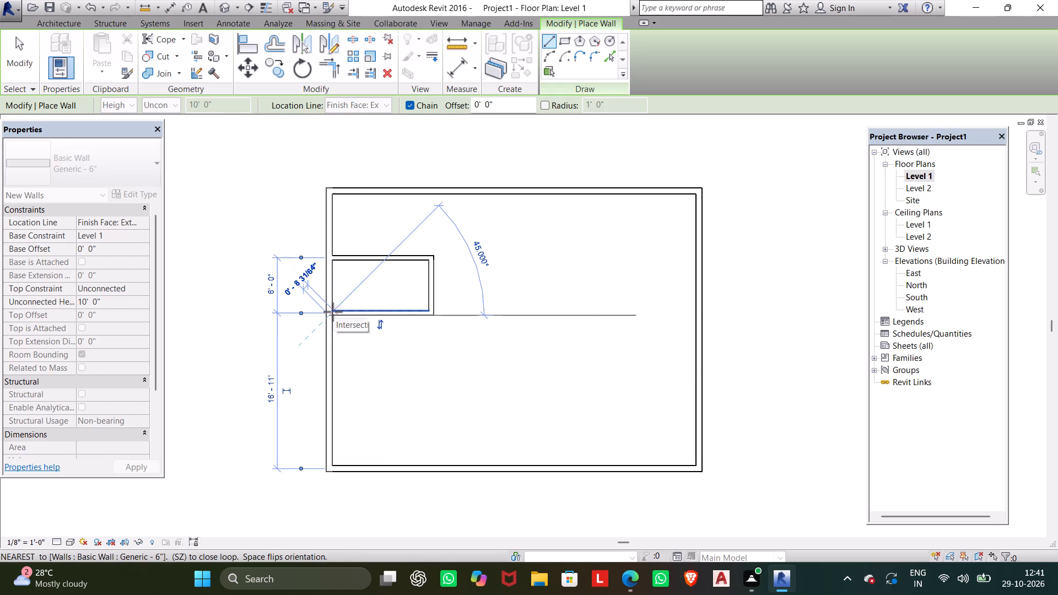
pyautogui.press('space')
pyautogui.press('Escape')
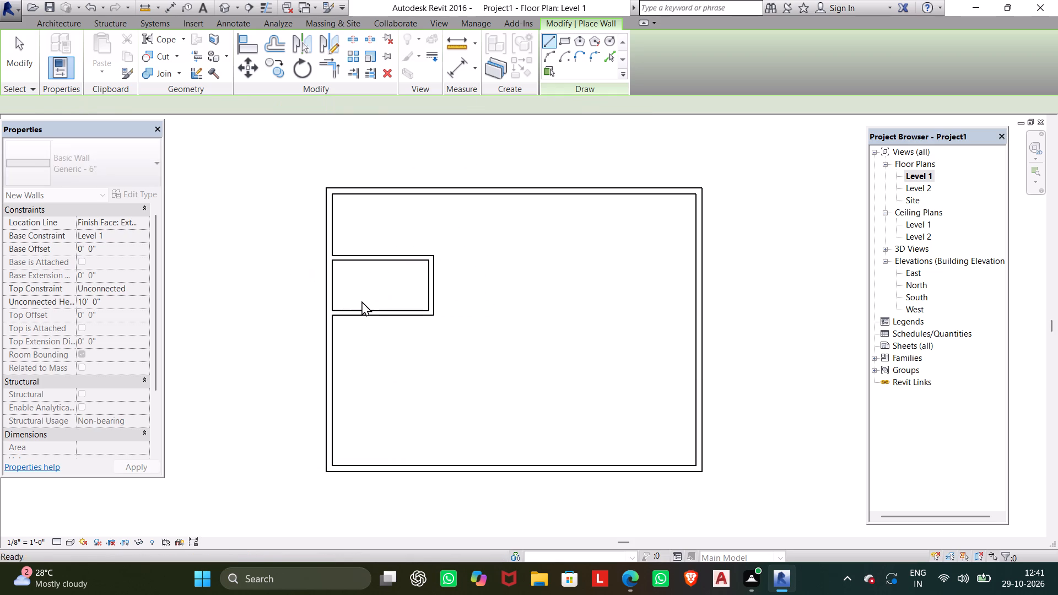
# Draw a Generic - 6" partition about 16'-4" long from the midpoint of the small room's south partition to the south exterior wall.
pyautogui.click(386, 316)
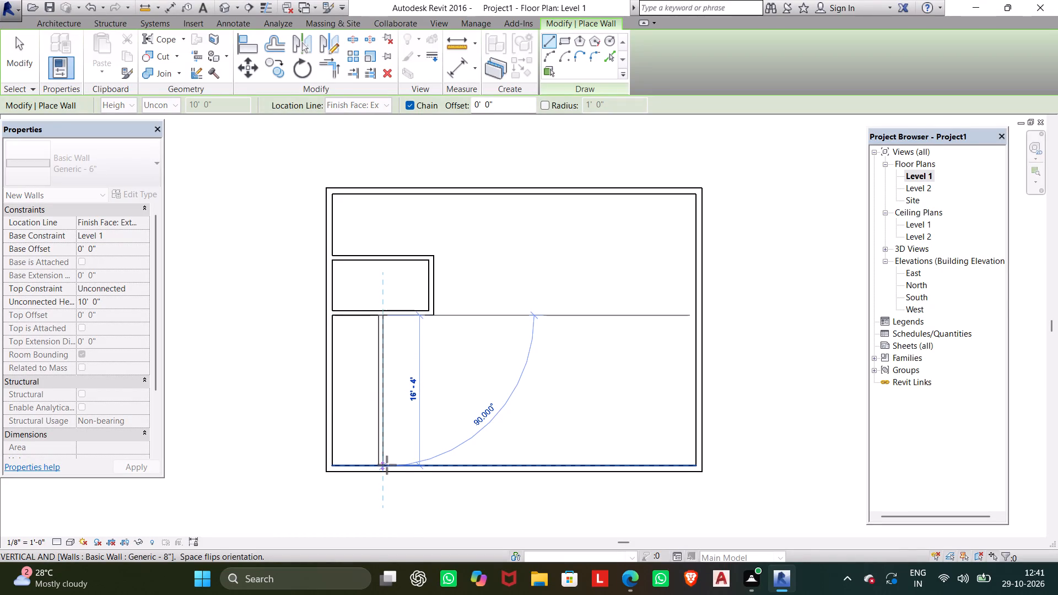
pyautogui.click(387, 465)
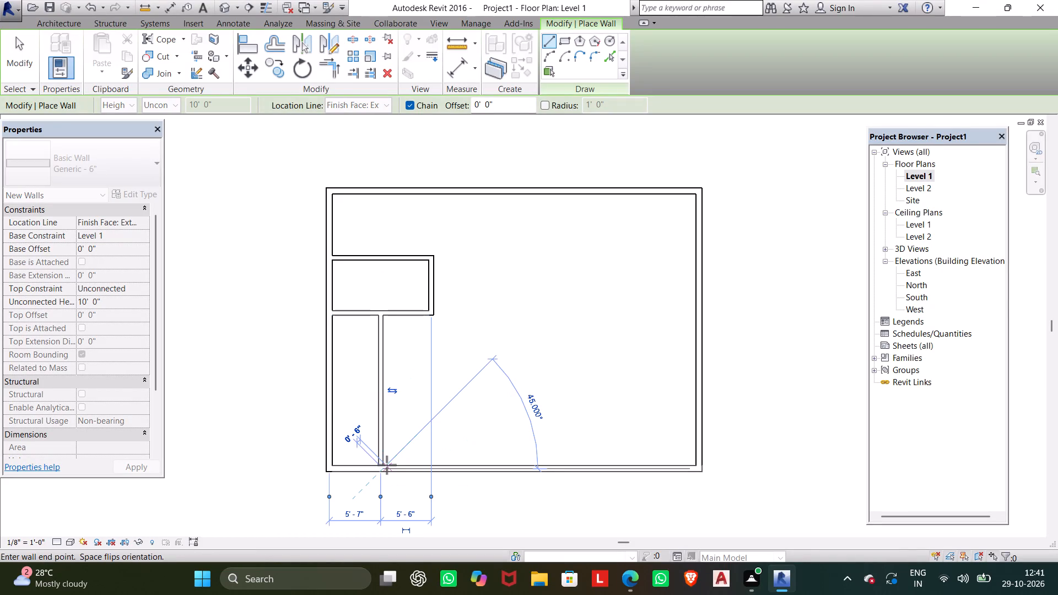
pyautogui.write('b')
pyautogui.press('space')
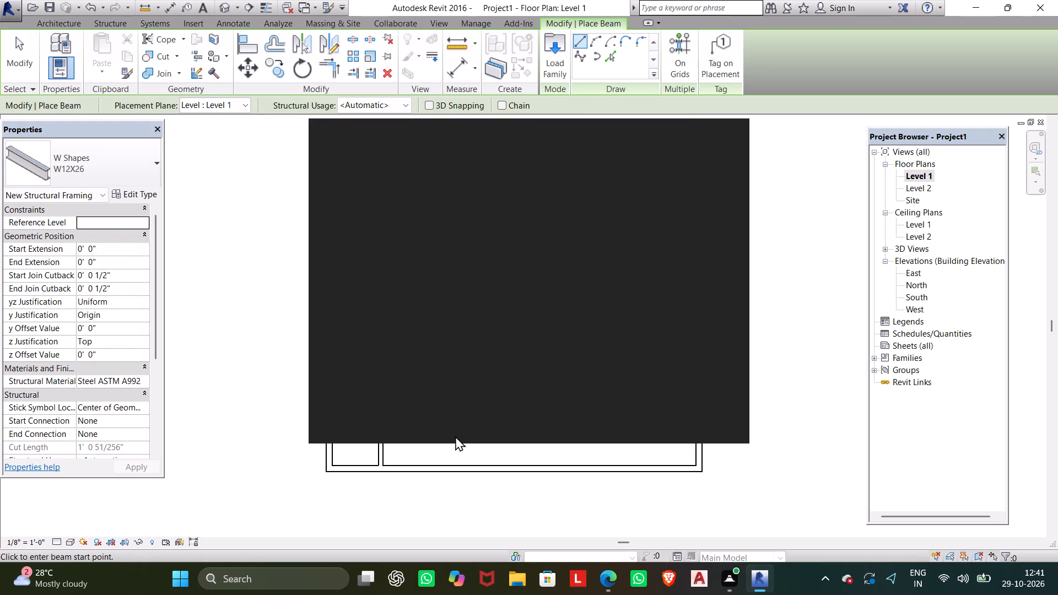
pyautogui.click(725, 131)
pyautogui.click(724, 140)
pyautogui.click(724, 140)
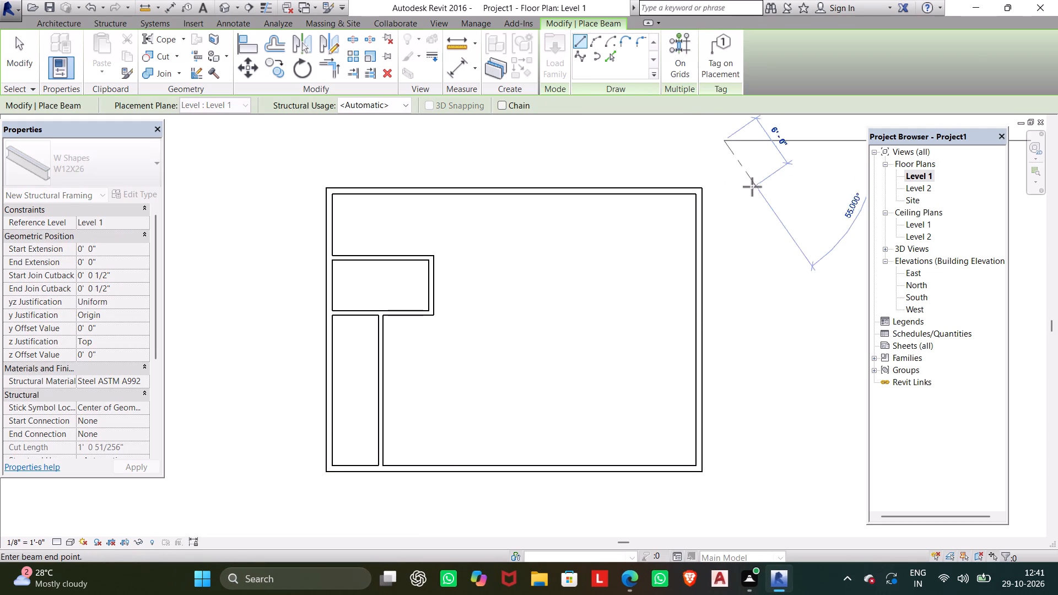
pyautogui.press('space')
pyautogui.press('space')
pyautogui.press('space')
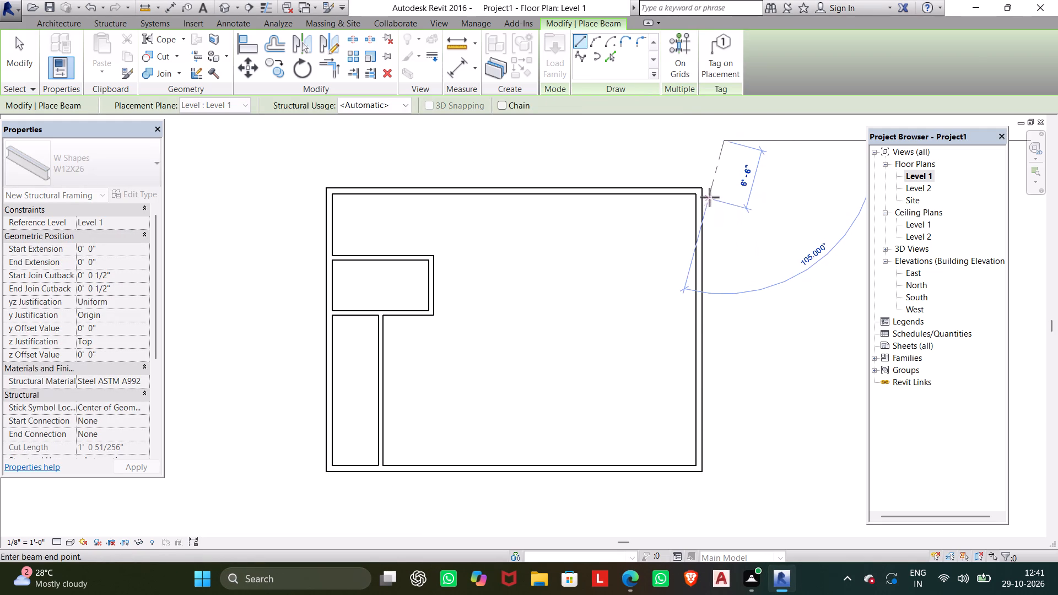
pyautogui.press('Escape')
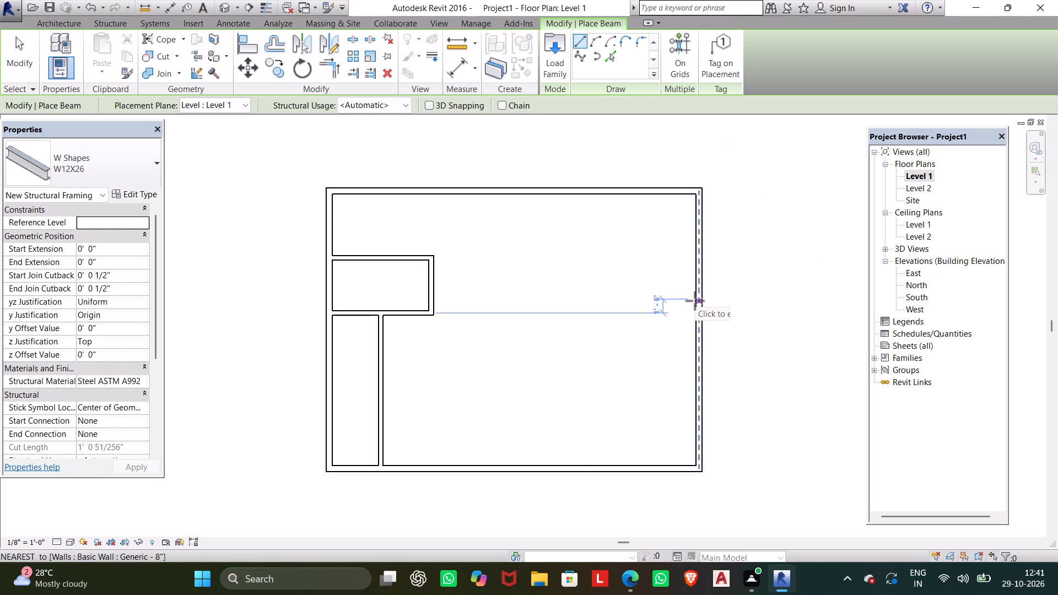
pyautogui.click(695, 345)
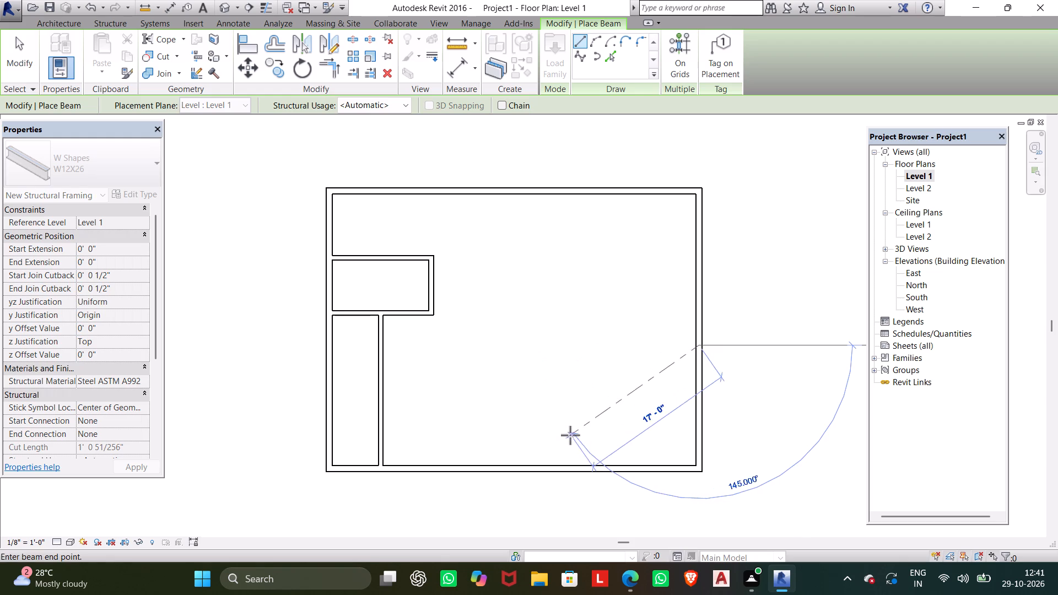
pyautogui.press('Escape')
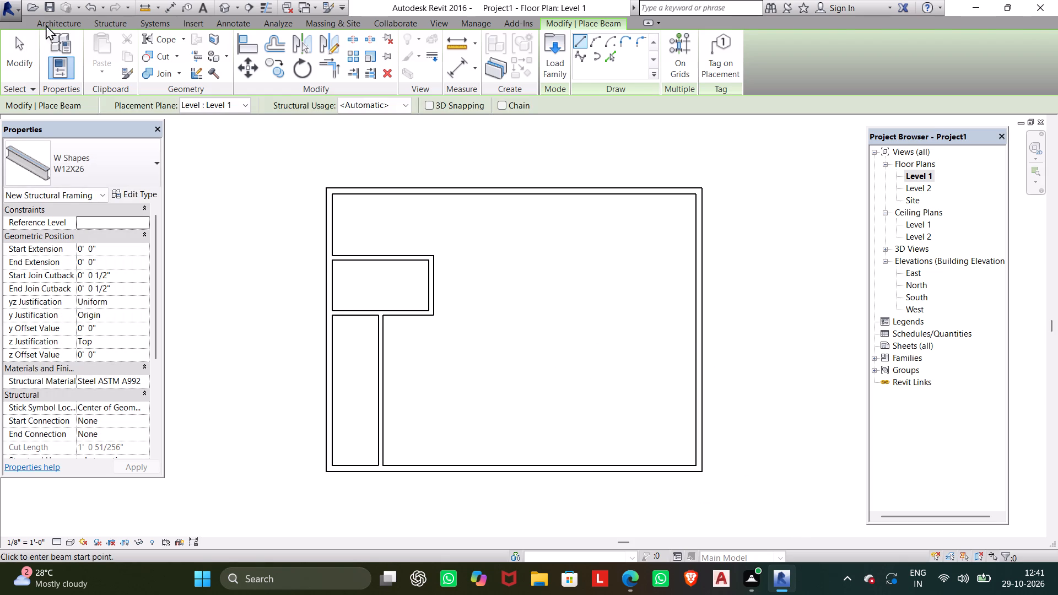
# Enclose a southeast corner room with Generic - 6" walls, from the east wall's midpoint about 15' west and 14'-9" south to the south wall.
pyautogui.click(50, 25)
pyautogui.click(57, 46)
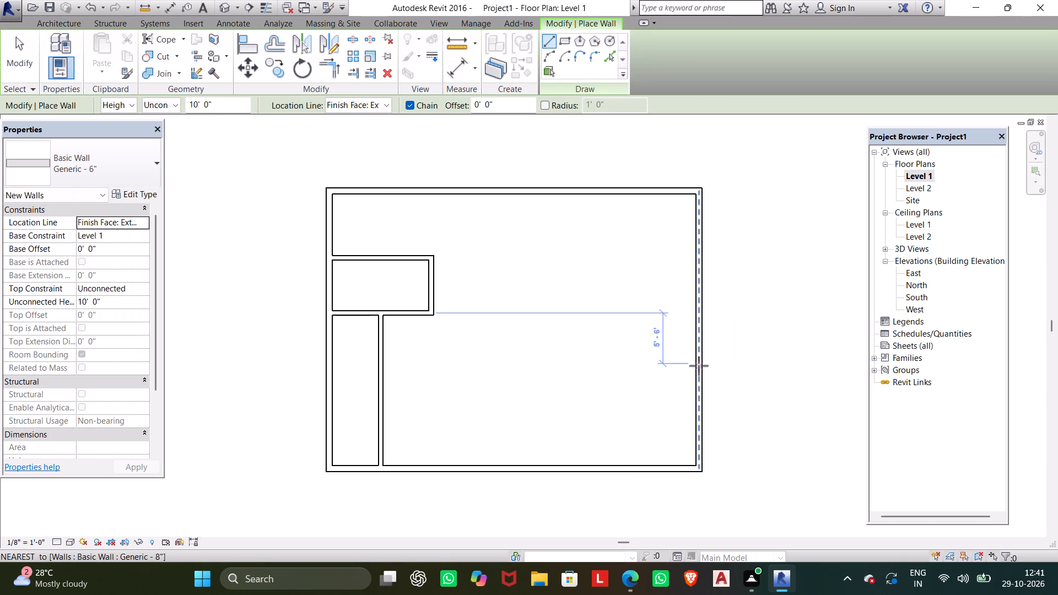
pyautogui.click(703, 333)
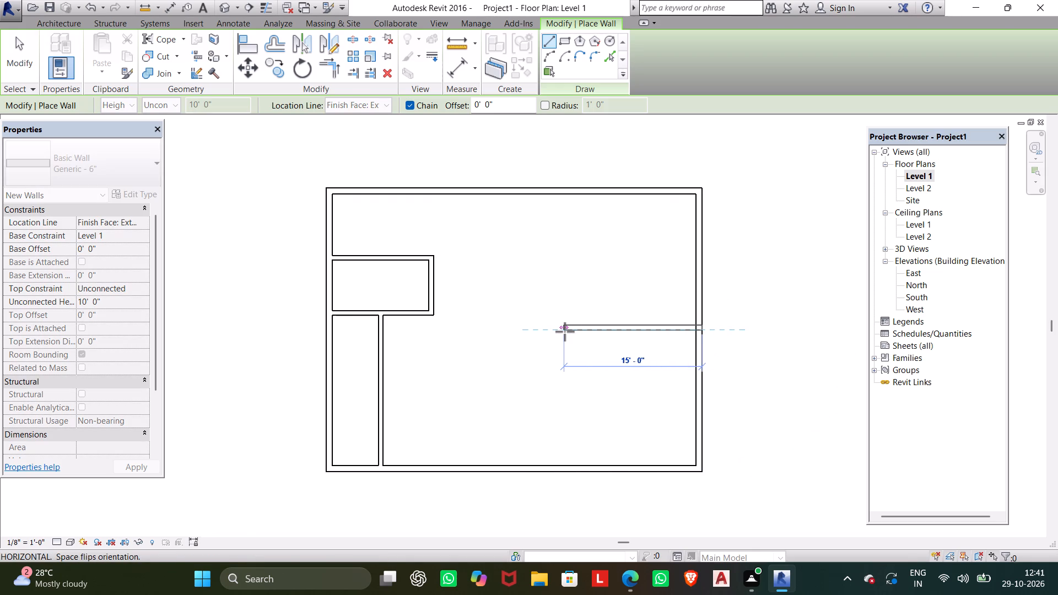
pyautogui.click(557, 332)
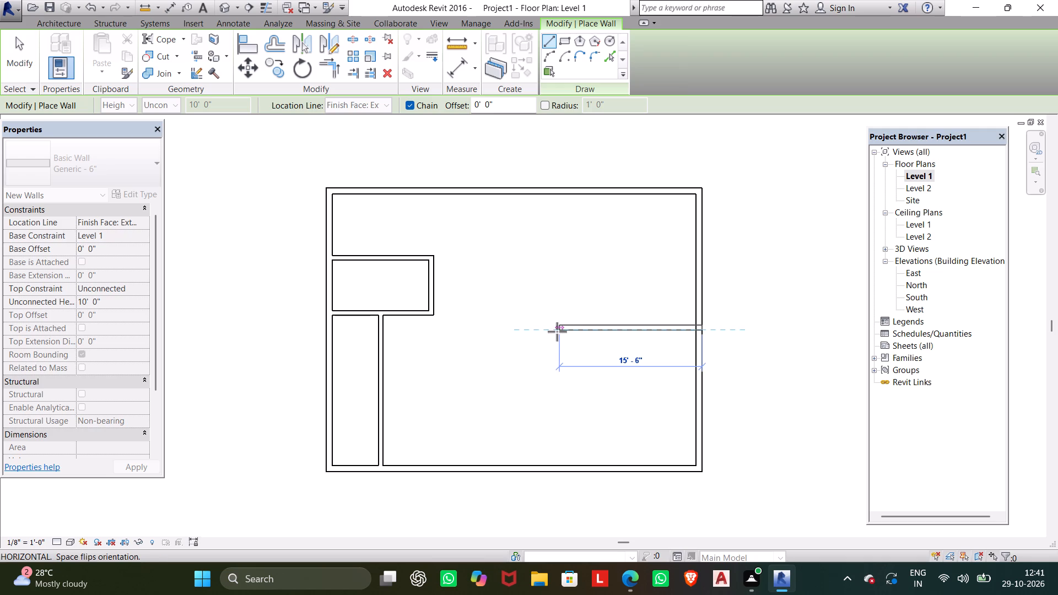
pyautogui.click(560, 465)
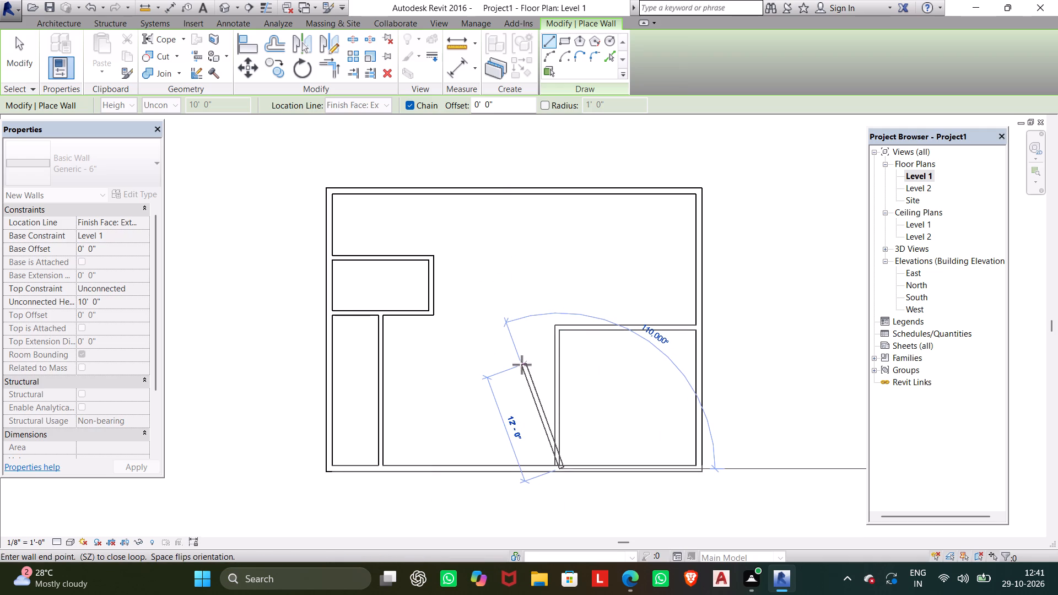
pyautogui.press('space')
pyautogui.press('Escape')
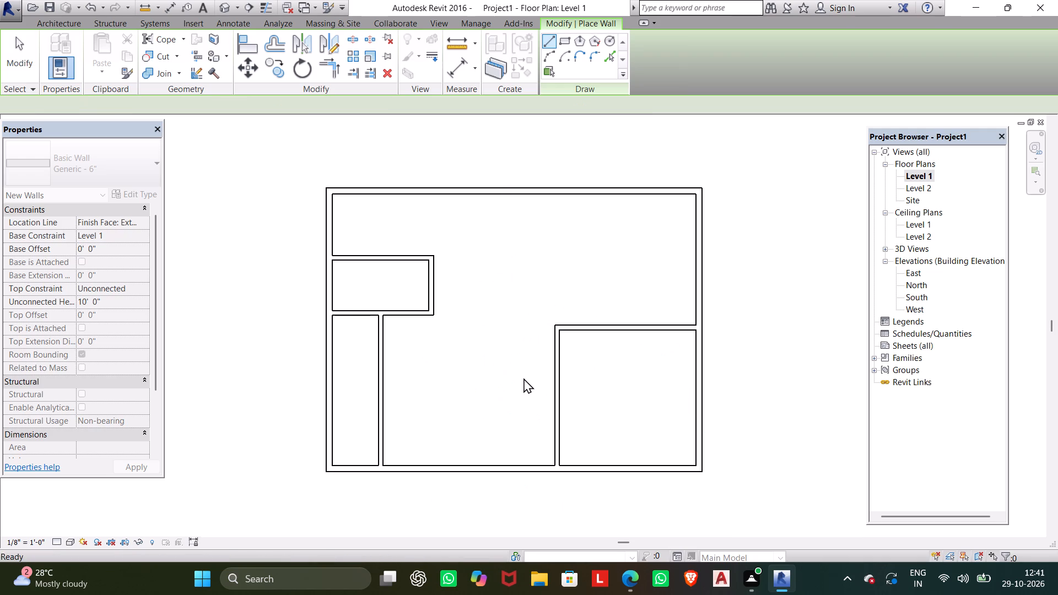
# Examine the exterior walls and new interior partitions from several angles in the default 3D view.
pyautogui.click(230, 0)
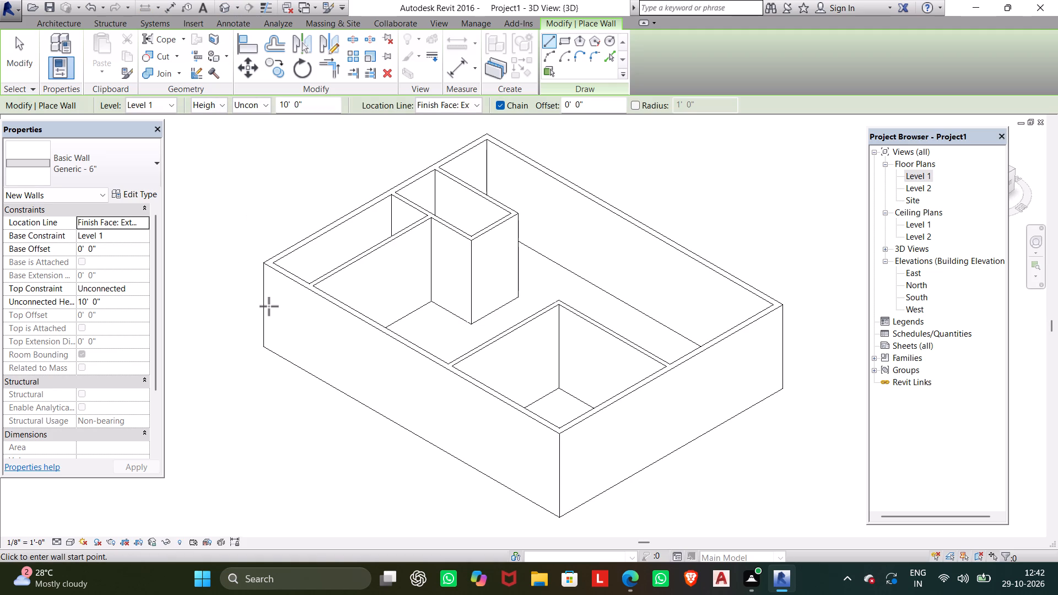
pyautogui.press('space')
pyautogui.press('space')
pyautogui.press('space')
pyautogui.press('space')
pyautogui.press('space')
pyautogui.press('space')
pyautogui.press('space')
pyautogui.press('space')
pyautogui.press('space')
pyautogui.press('space')
pyautogui.press('space')
pyautogui.moveTo(382, 311); pyautogui.dragTo(350, 312, button='middle')
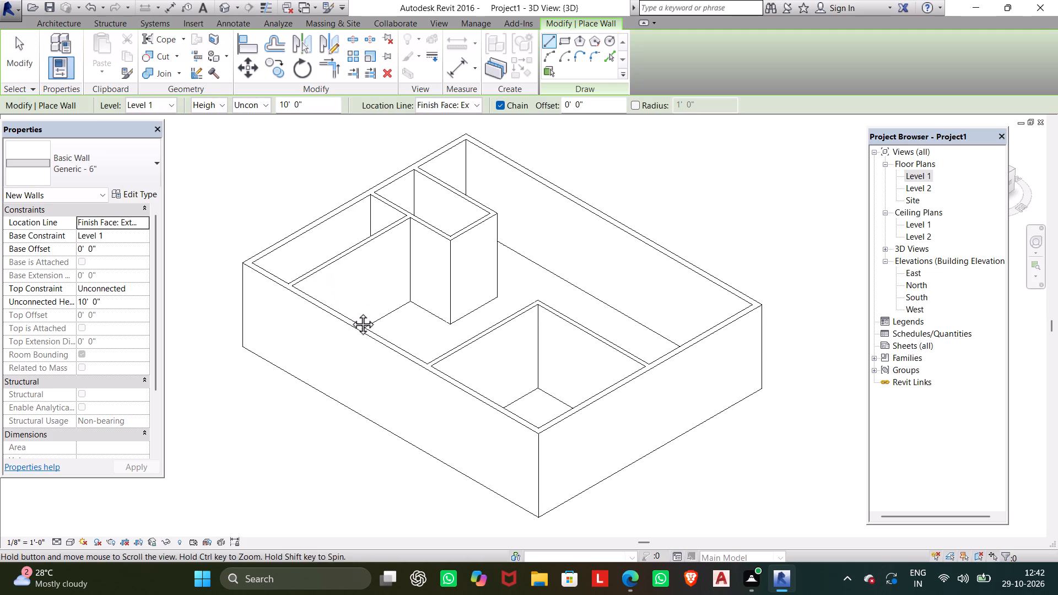
pyautogui.moveTo(350, 312); pyautogui.dragTo(339, 313, button='middle')
pyautogui.keyDown('shift'); pyautogui.moveTo(341, 329); pyautogui.dragTo(320, 329, button='middle'); pyautogui.keyUp('shift')
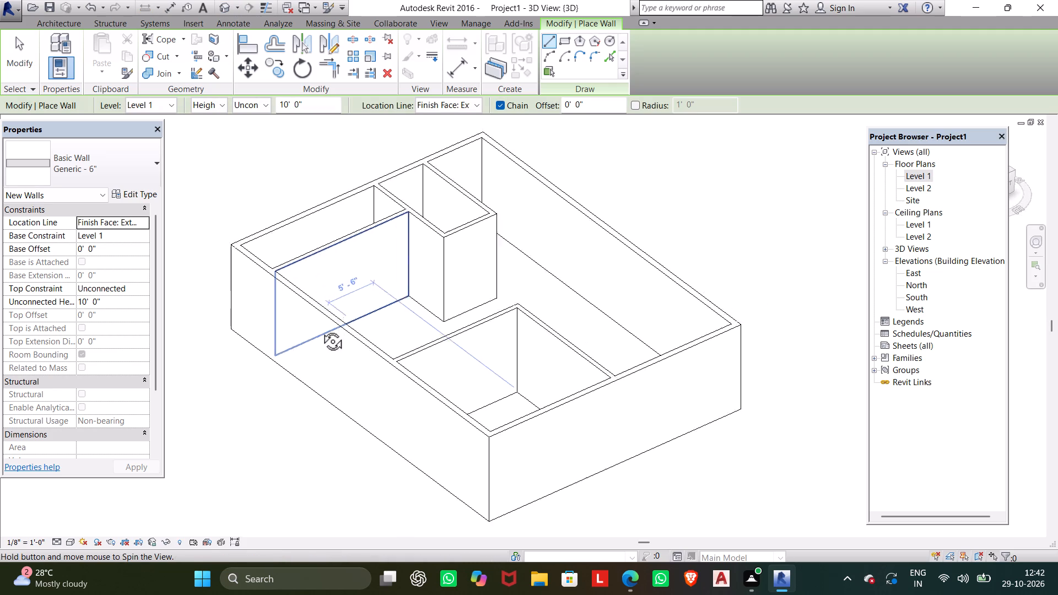
pyautogui.keyDown('shift'); pyautogui.moveTo(320, 329); pyautogui.dragTo(29, 295, button='middle'); pyautogui.keyUp('shift')
pyautogui.keyDown('shift'); pyautogui.moveTo(171, 326); pyautogui.dragTo(29, 295); pyautogui.keyUp('shift')
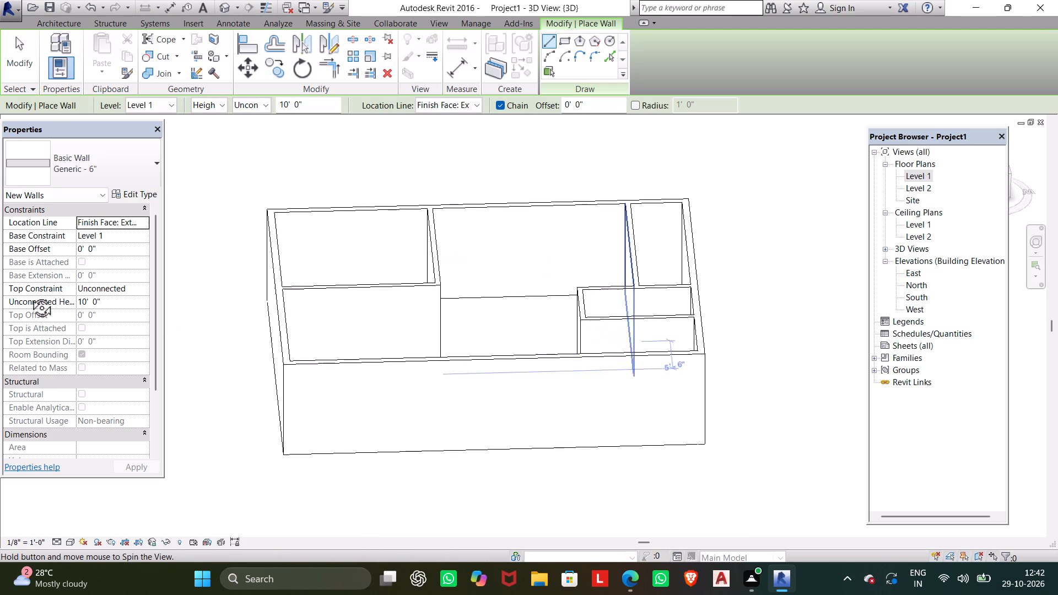
pyautogui.keyDown('shift'); pyautogui.moveTo(29, 295); pyautogui.dragTo(0, 381); pyautogui.keyUp('shift')
pyautogui.keyDown('shift'); pyautogui.moveTo(29, 295); pyautogui.dragTo(65, 452, button='middle'); pyautogui.keyUp('shift')
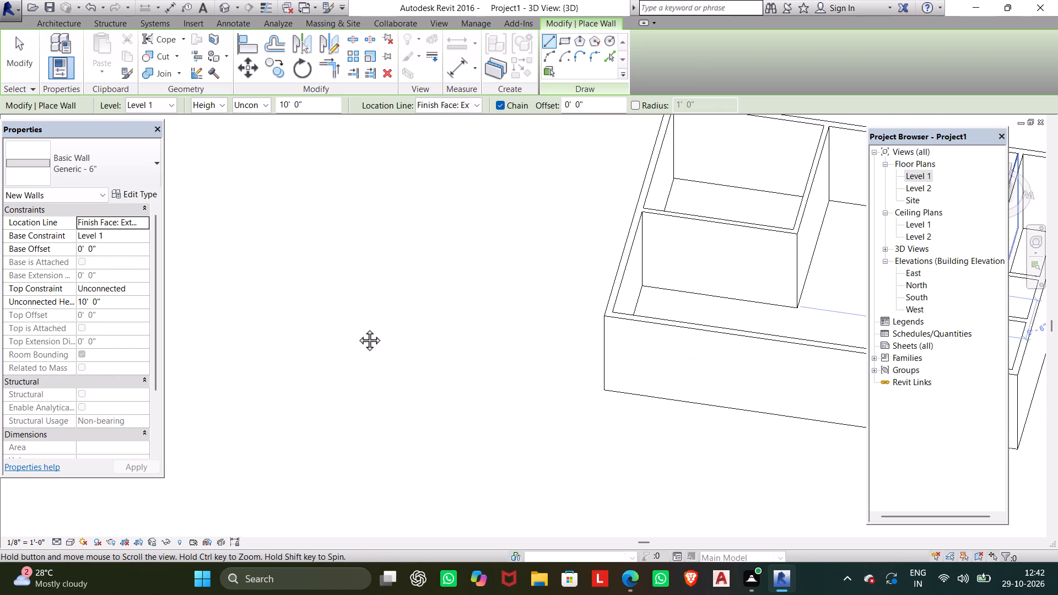
pyautogui.keyDown('shift'); pyautogui.moveTo(338, 329); pyautogui.dragTo(186, 318, button='middle'); pyautogui.keyUp('shift')
pyautogui.scroll(-4, 331, 288)
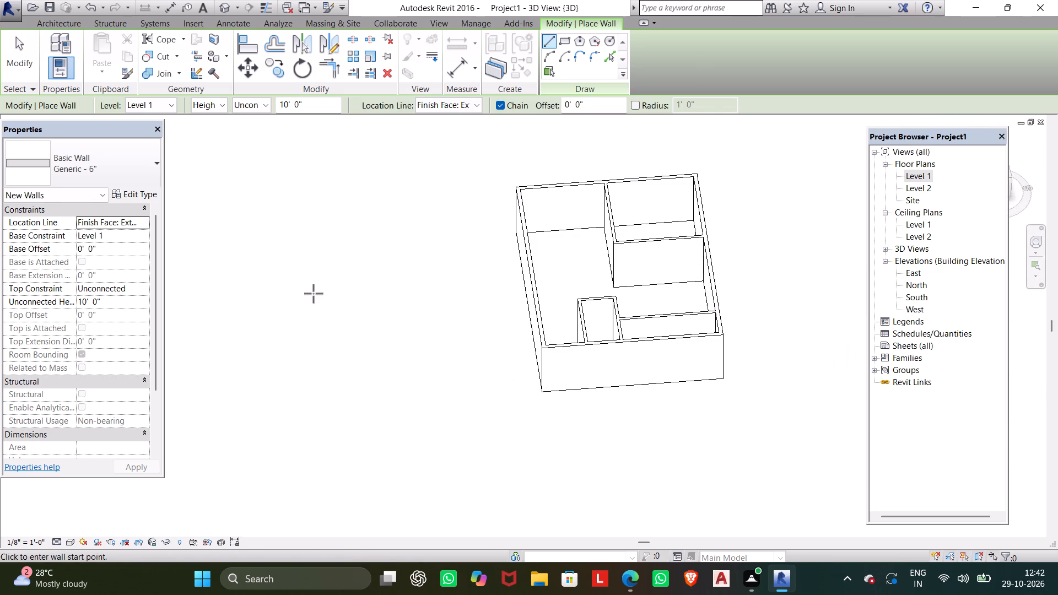
pyautogui.moveTo(314, 294); pyautogui.dragTo(258, 302, button='middle')
pyautogui.keyDown('shift'); pyautogui.moveTo(332, 318); pyautogui.dragTo(332, 286, button='middle'); pyautogui.keyUp('shift')
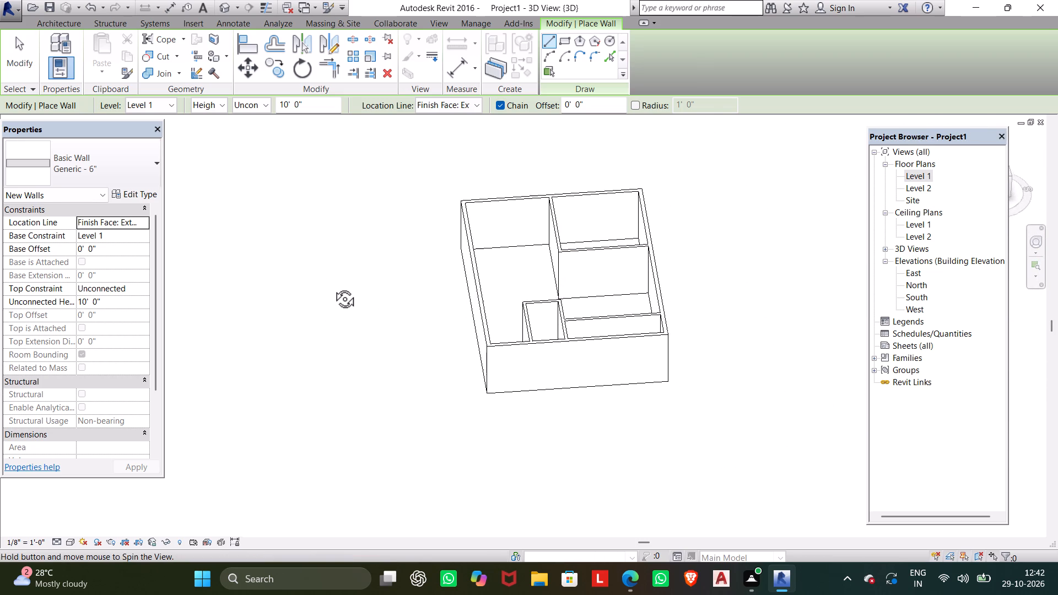
pyautogui.keyDown('shift'); pyautogui.moveTo(332, 286); pyautogui.dragTo(565, 193, button='middle'); pyautogui.keyUp('shift')
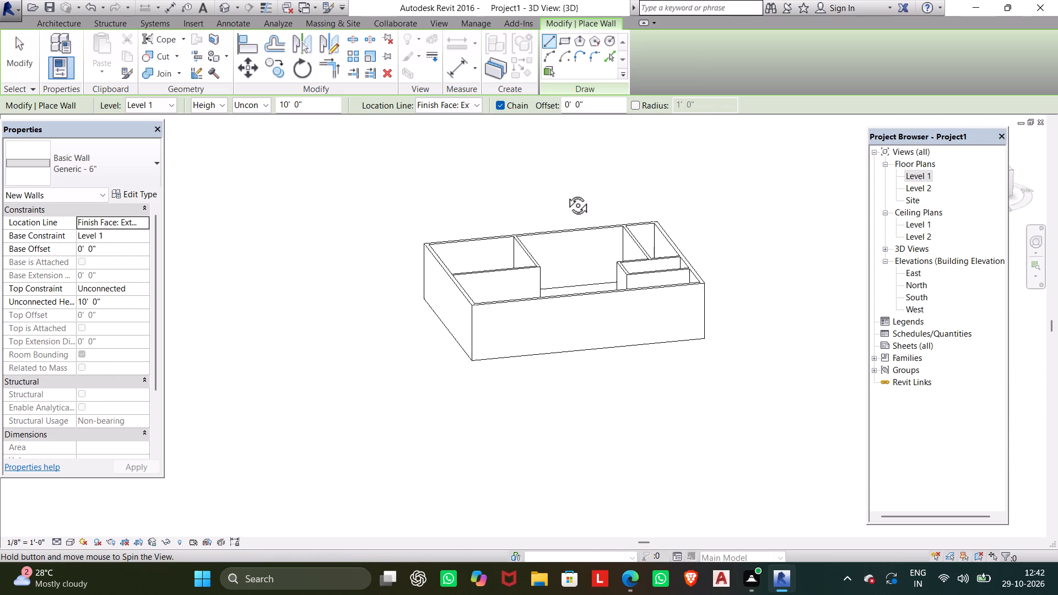
pyautogui.keyDown('shift'); pyautogui.moveTo(565, 193); pyautogui.dragTo(693, 263, button='middle'); pyautogui.keyUp('shift')
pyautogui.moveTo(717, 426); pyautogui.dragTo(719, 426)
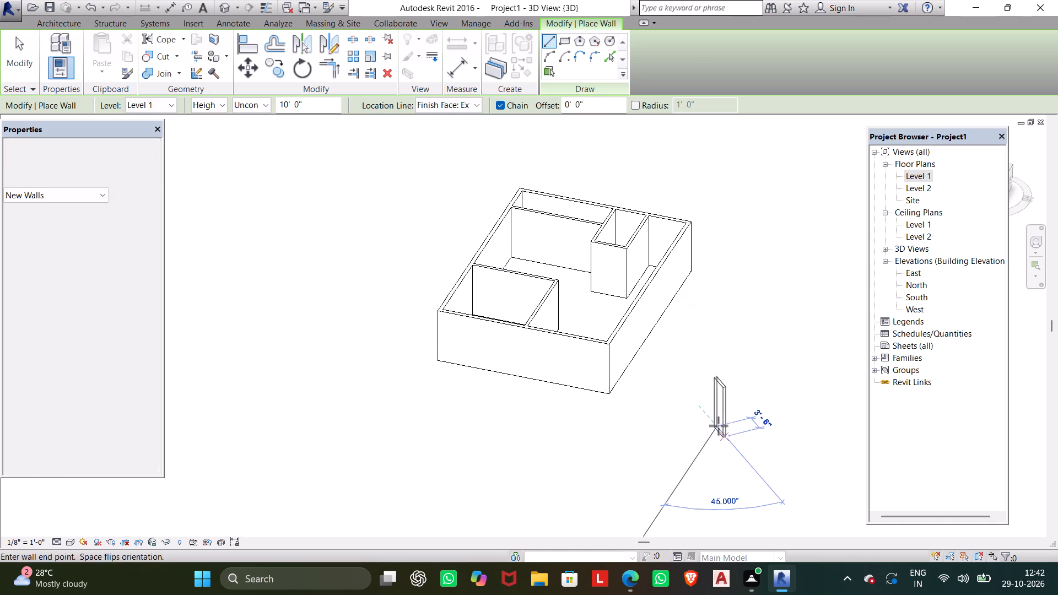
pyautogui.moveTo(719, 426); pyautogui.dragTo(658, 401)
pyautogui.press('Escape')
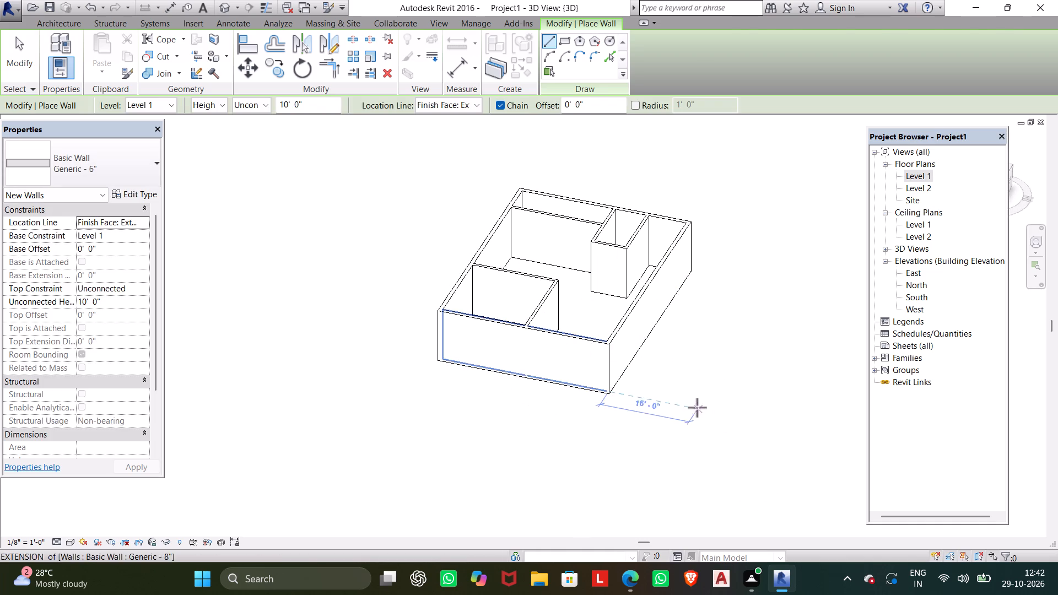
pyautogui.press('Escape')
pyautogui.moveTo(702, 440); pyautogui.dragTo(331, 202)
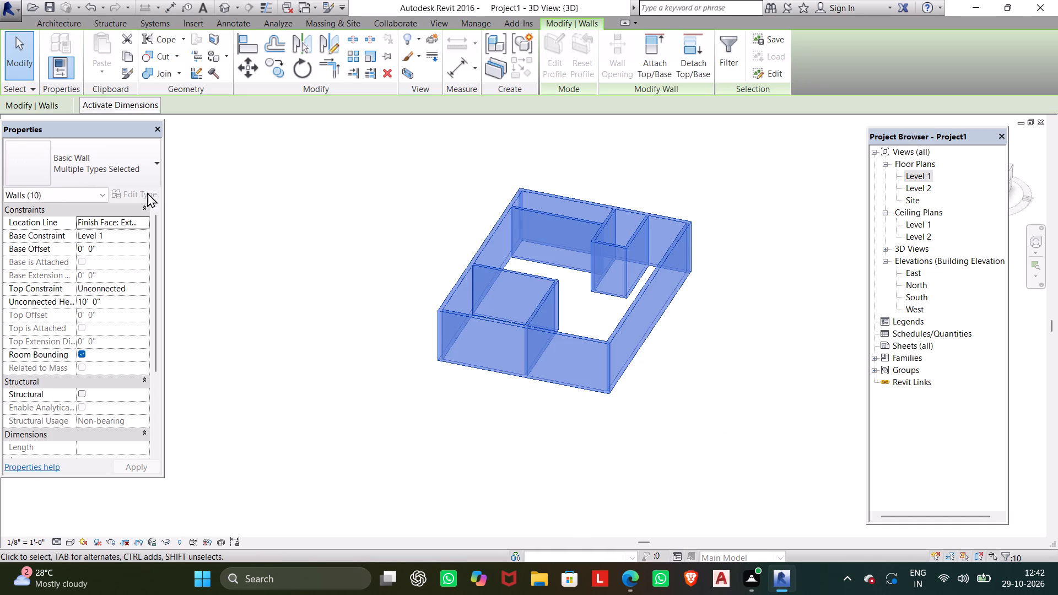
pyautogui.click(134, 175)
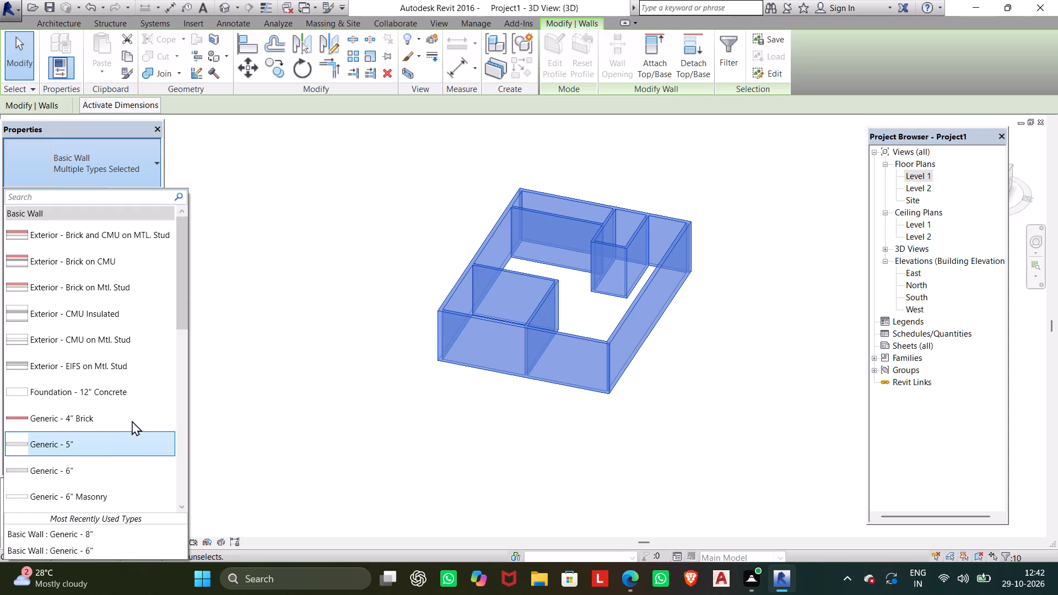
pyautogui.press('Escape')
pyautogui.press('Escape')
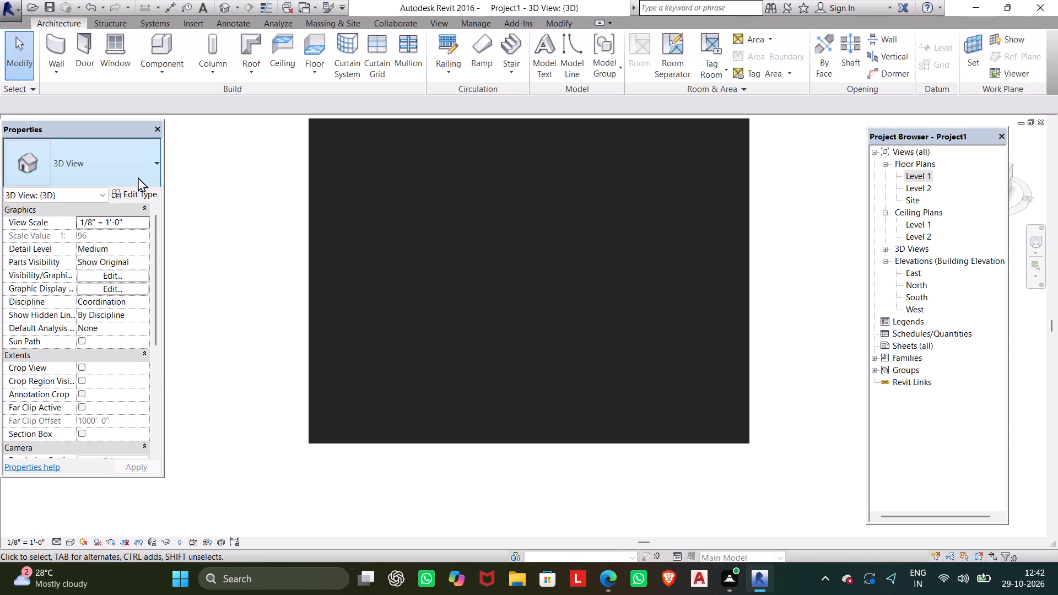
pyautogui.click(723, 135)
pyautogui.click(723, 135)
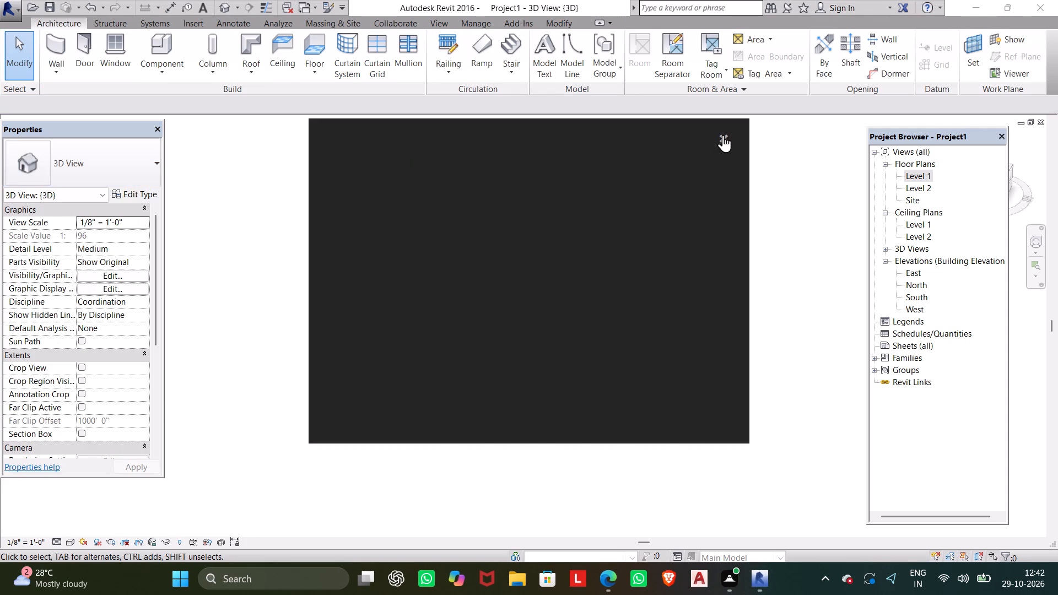
# Return to the Level 1 floor plan view.
pyautogui.doubleClick(924, 170)
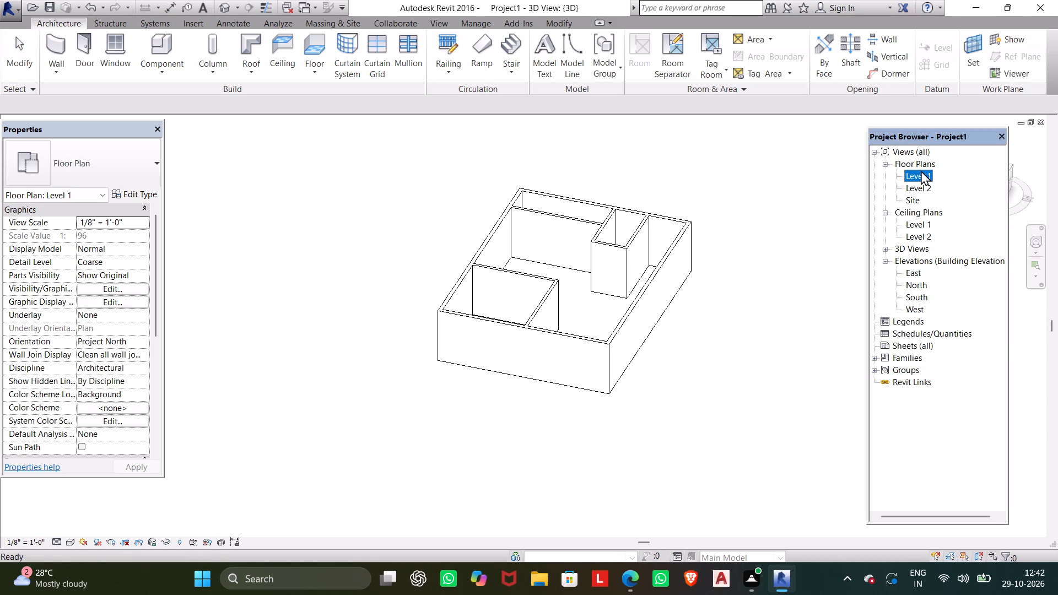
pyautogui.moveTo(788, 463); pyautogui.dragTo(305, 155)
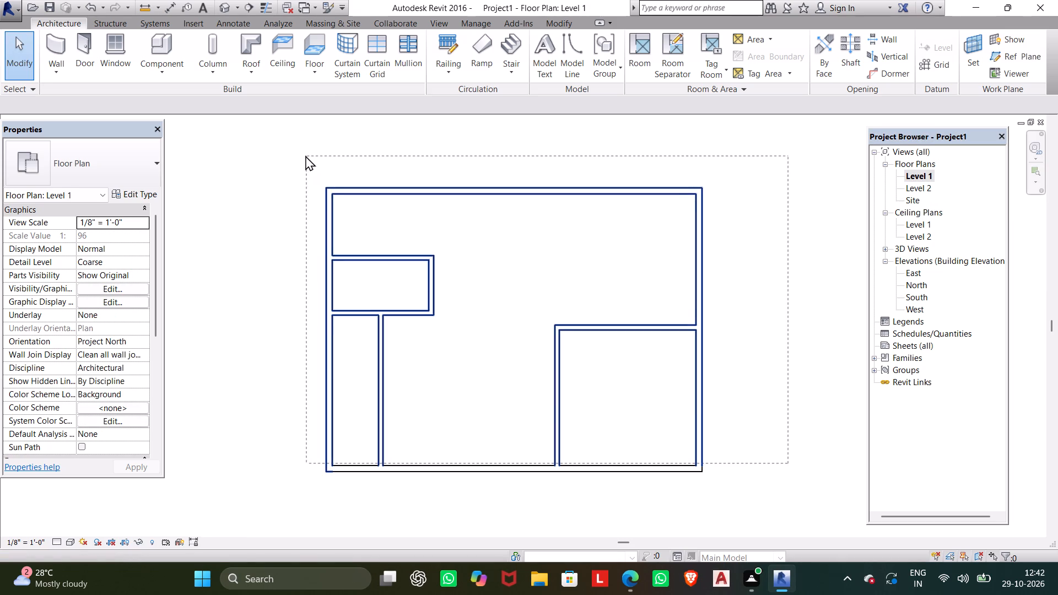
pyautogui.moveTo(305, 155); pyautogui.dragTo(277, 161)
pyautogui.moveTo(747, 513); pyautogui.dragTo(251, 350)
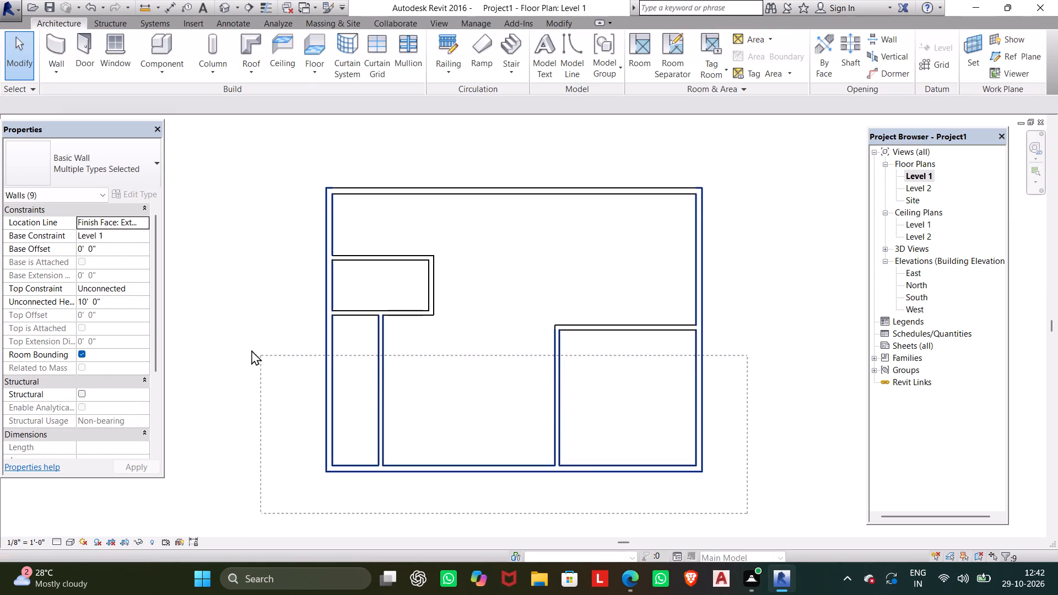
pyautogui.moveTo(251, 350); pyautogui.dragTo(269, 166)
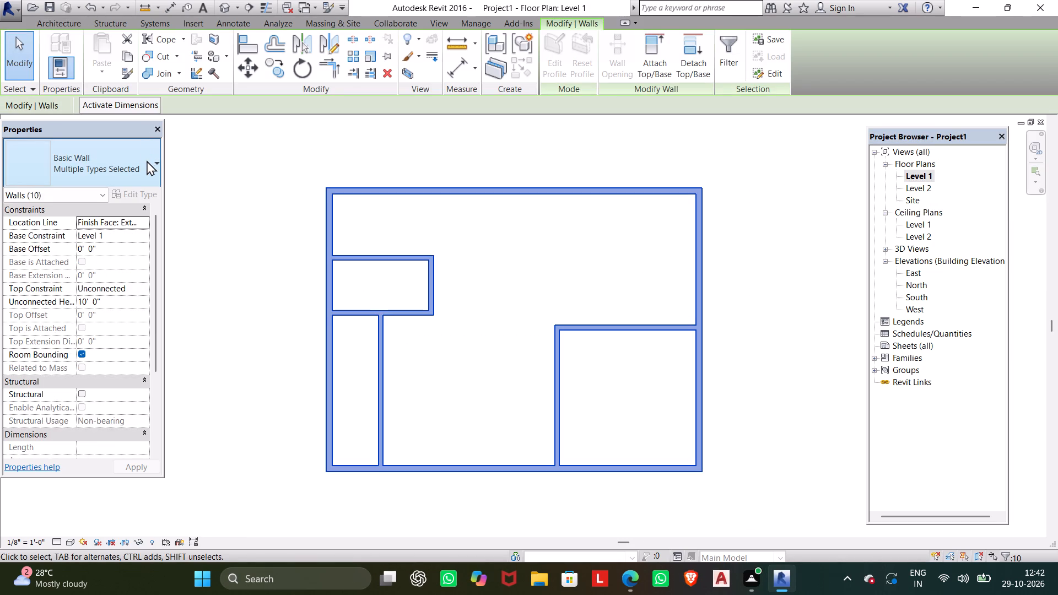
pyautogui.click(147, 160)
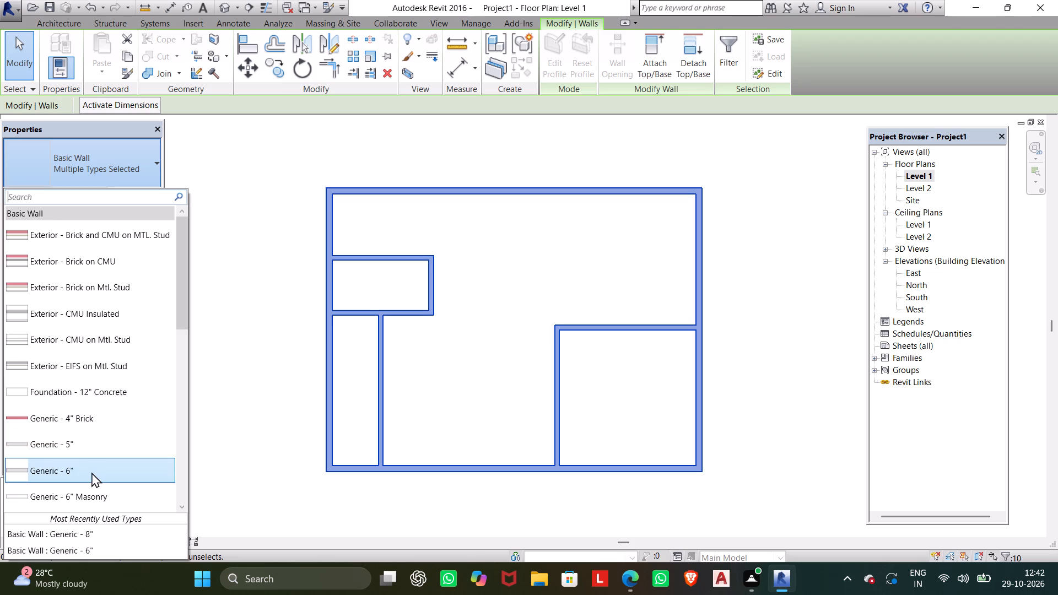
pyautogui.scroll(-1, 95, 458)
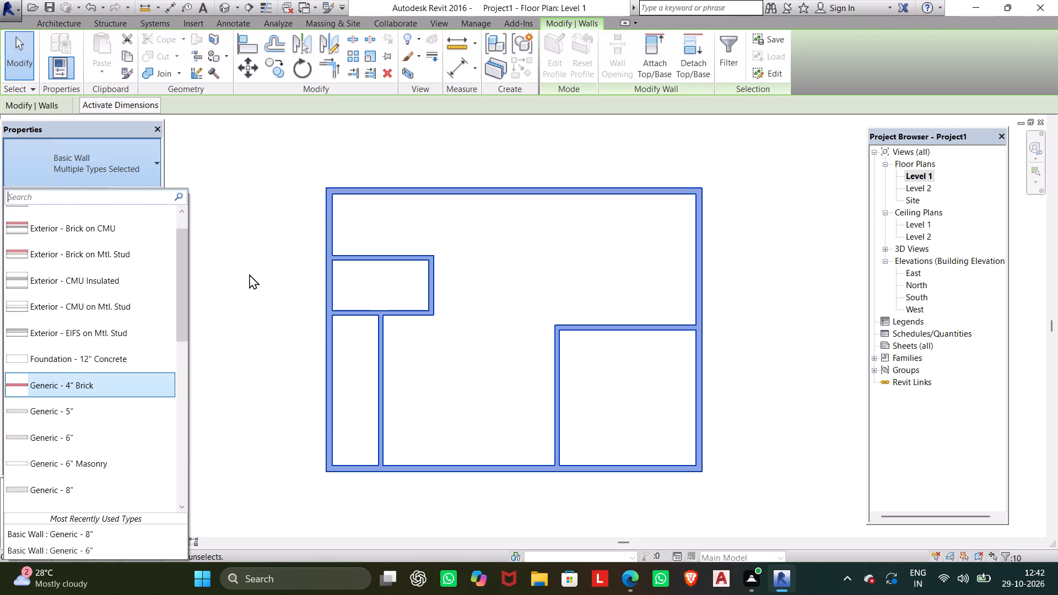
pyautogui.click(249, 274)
# Select the north exterior wall on the Level 1 plan.
pyautogui.moveTo(481, 215); pyautogui.dragTo(415, 168)
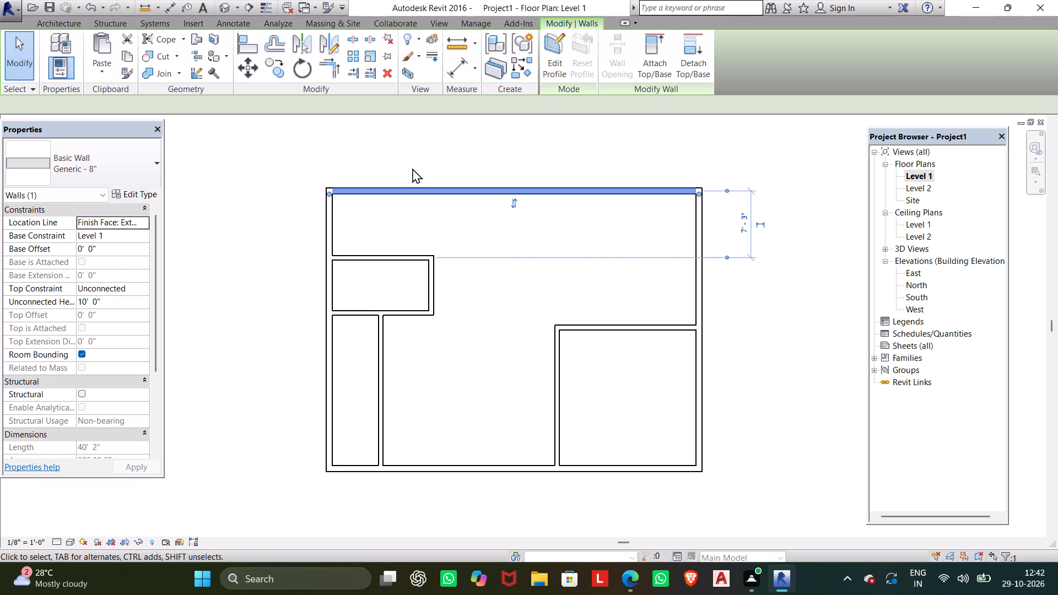
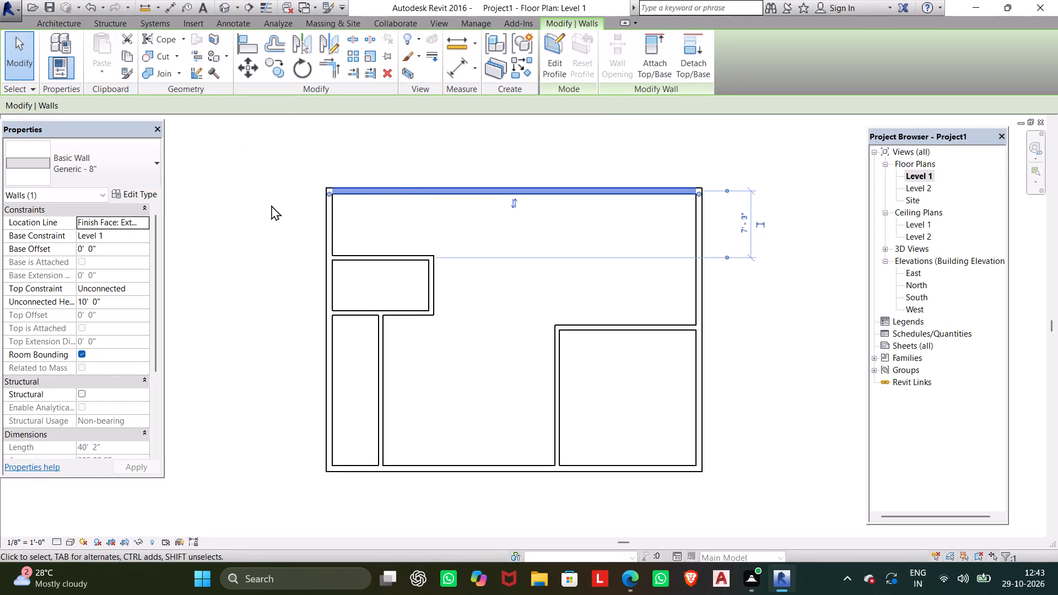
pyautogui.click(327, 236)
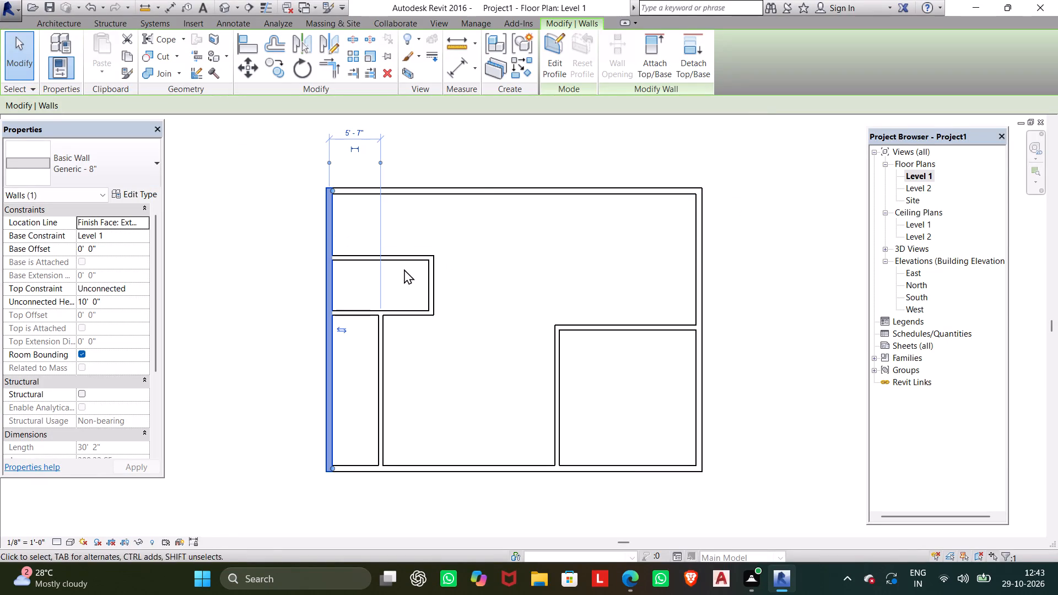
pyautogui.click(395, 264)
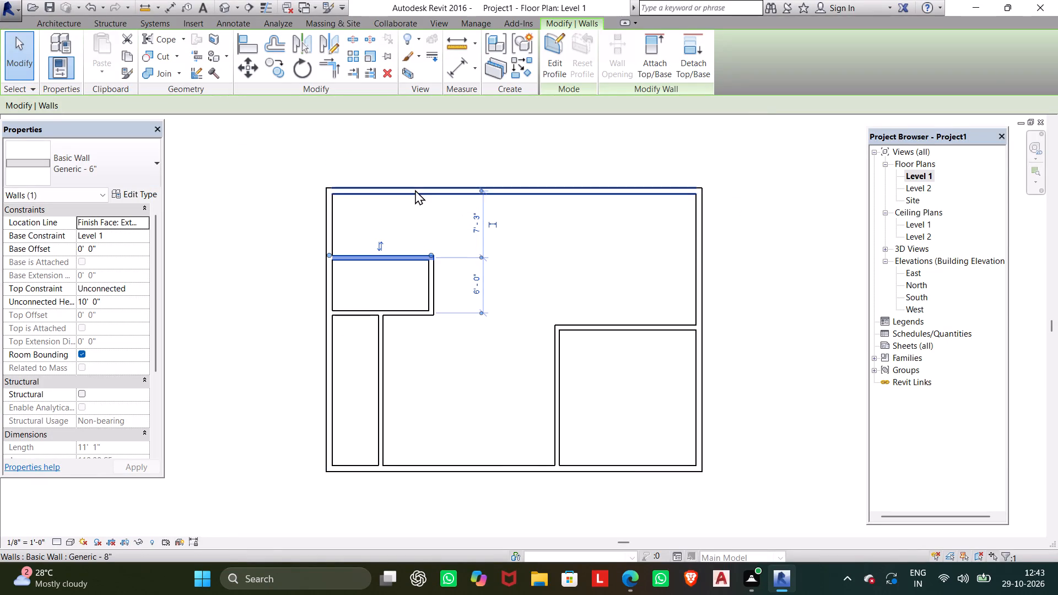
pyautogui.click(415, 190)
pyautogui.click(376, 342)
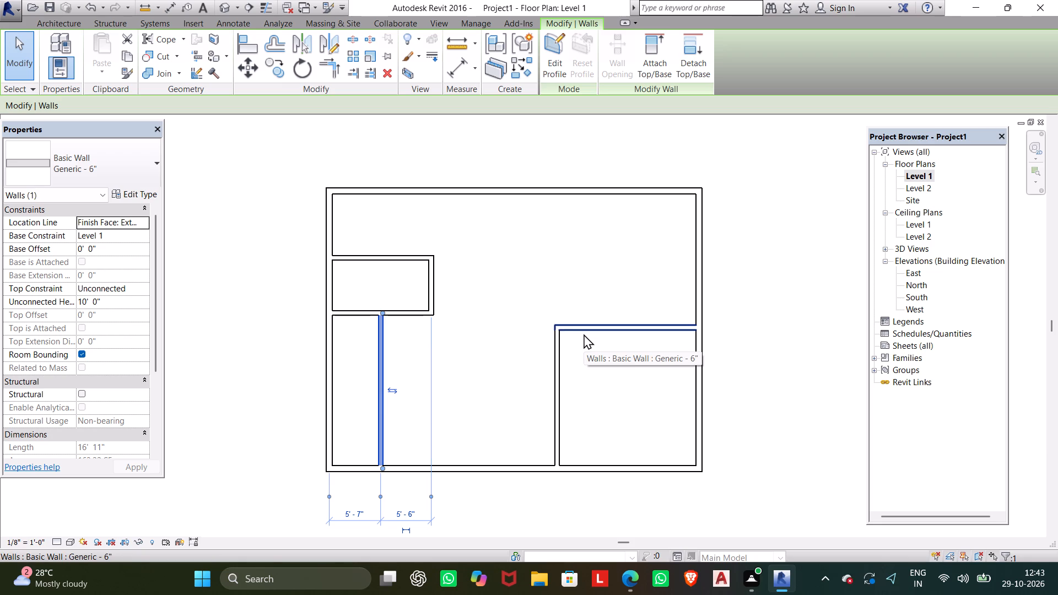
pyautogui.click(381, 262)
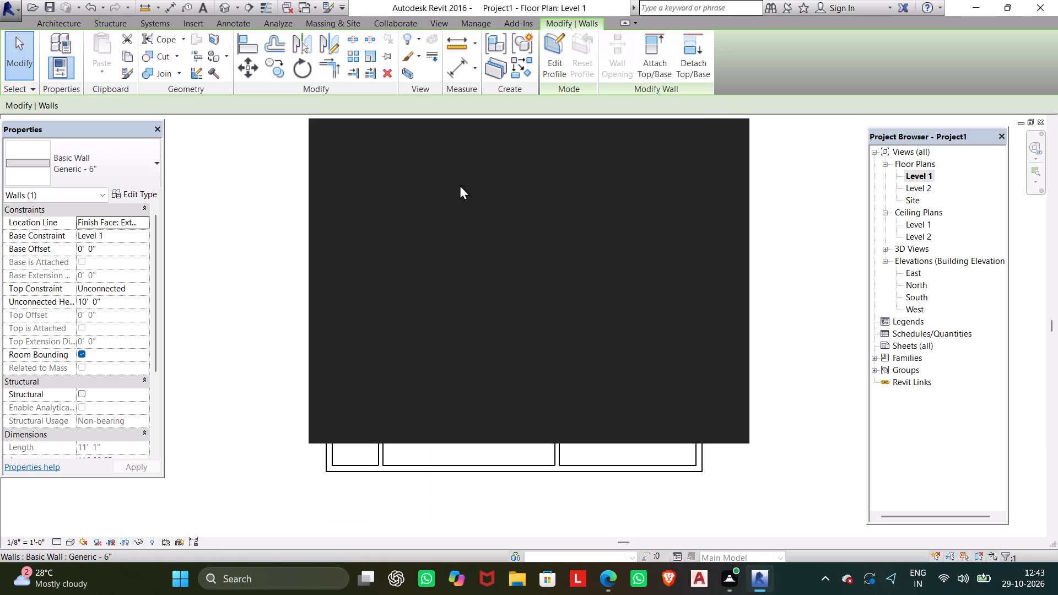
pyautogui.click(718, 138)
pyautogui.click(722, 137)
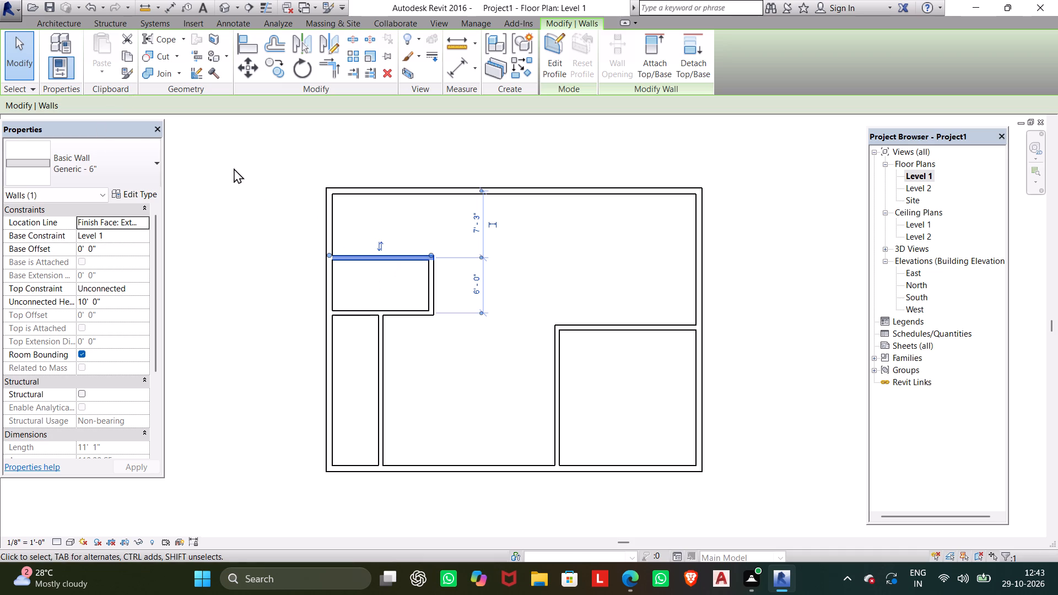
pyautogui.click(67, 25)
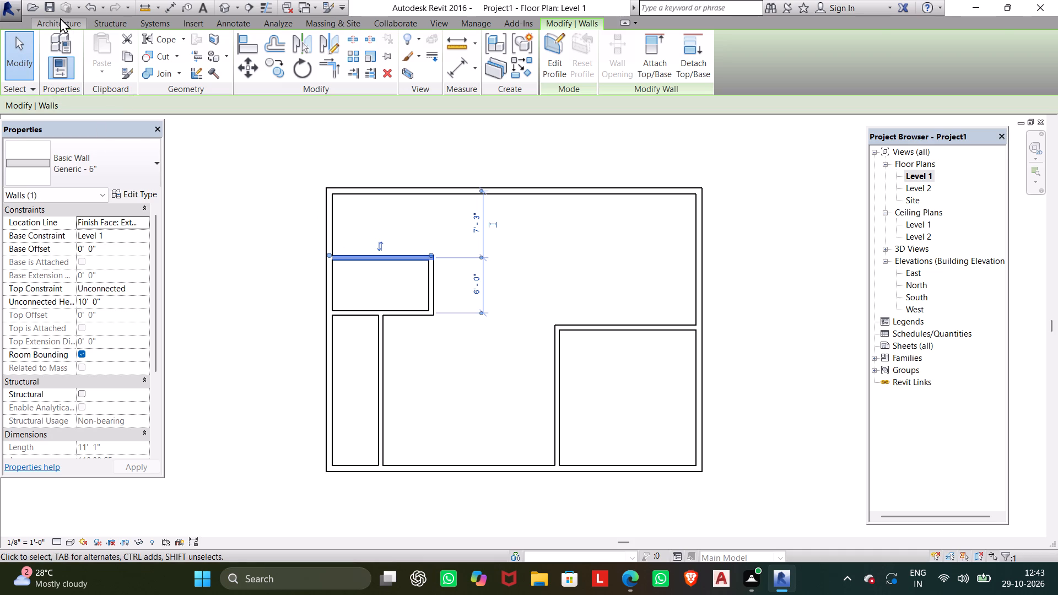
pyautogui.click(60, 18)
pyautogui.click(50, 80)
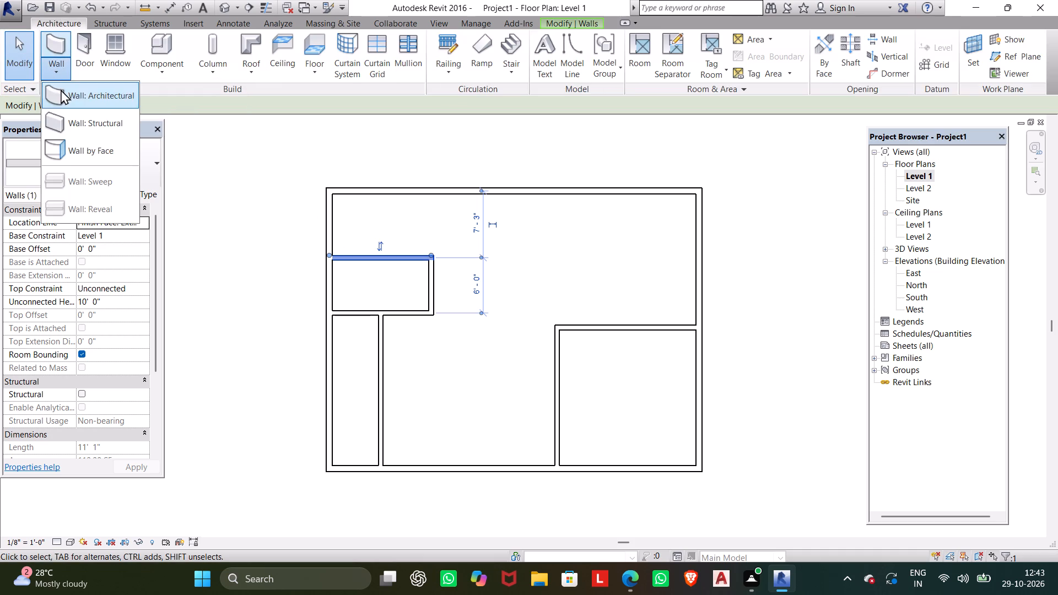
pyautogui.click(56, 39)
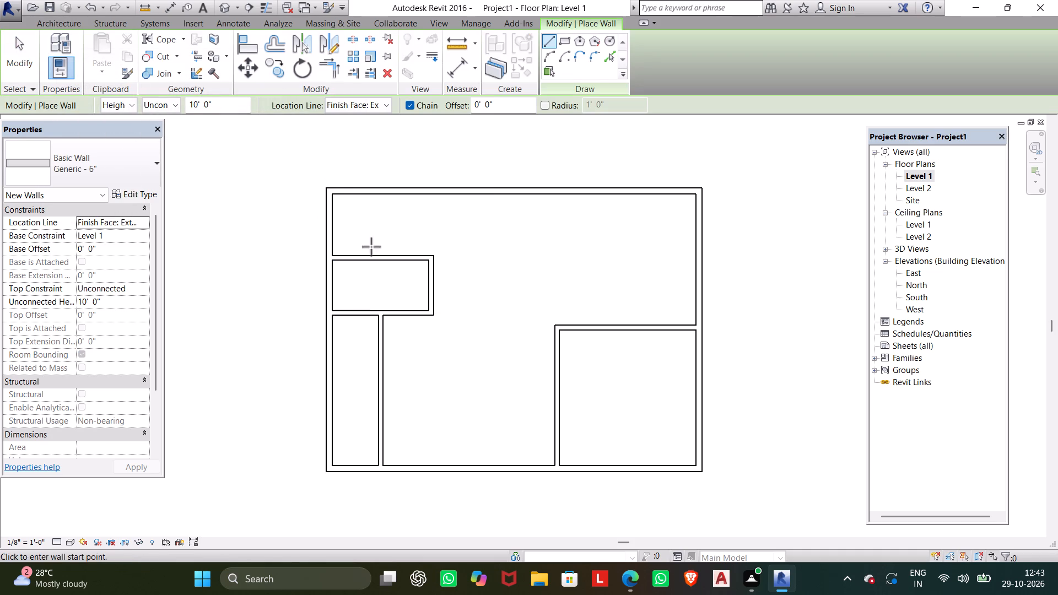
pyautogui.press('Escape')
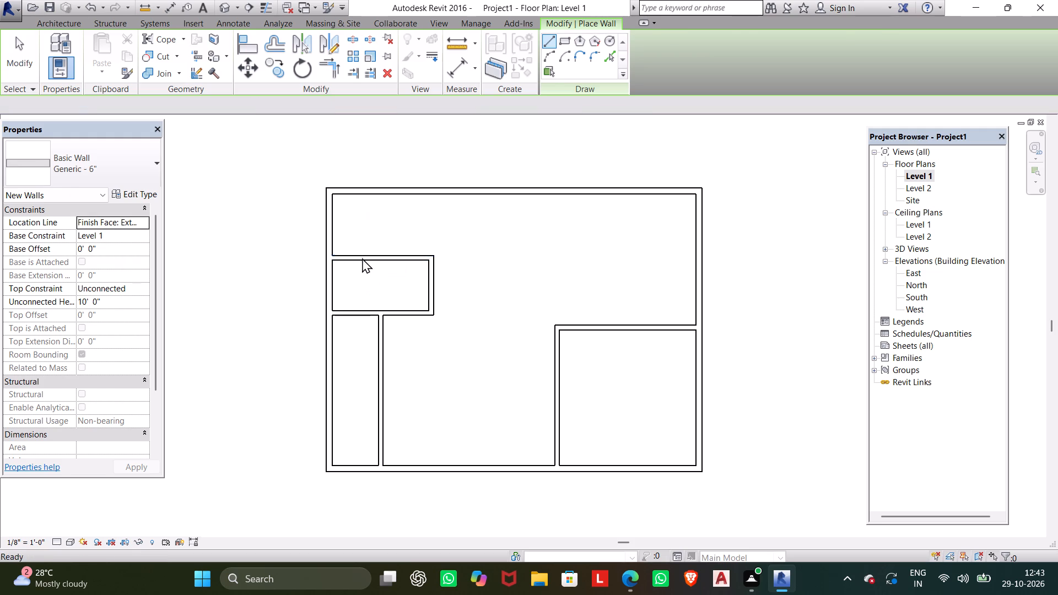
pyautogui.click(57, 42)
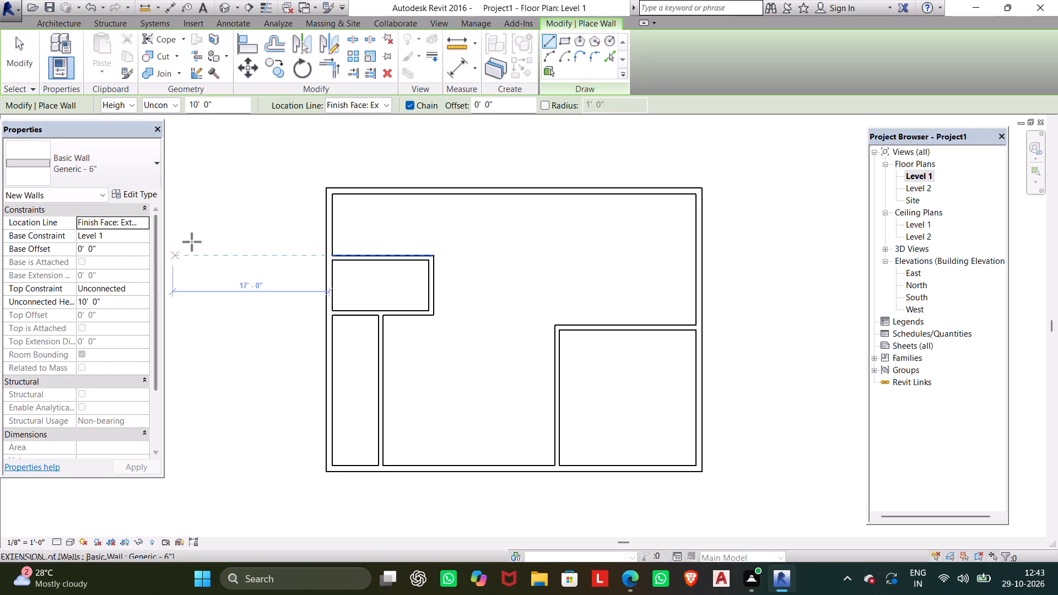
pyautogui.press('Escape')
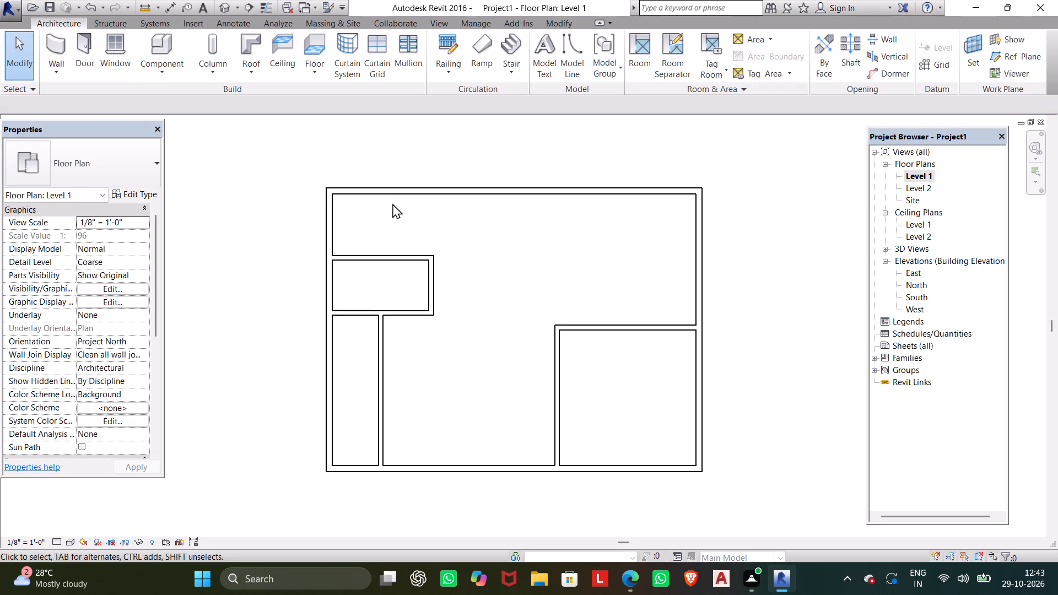
# Set the unconnected height of the four Generic - 6" partition walls on the west side to 6'.
pyautogui.moveTo(391, 210); pyautogui.dragTo(366, 386)
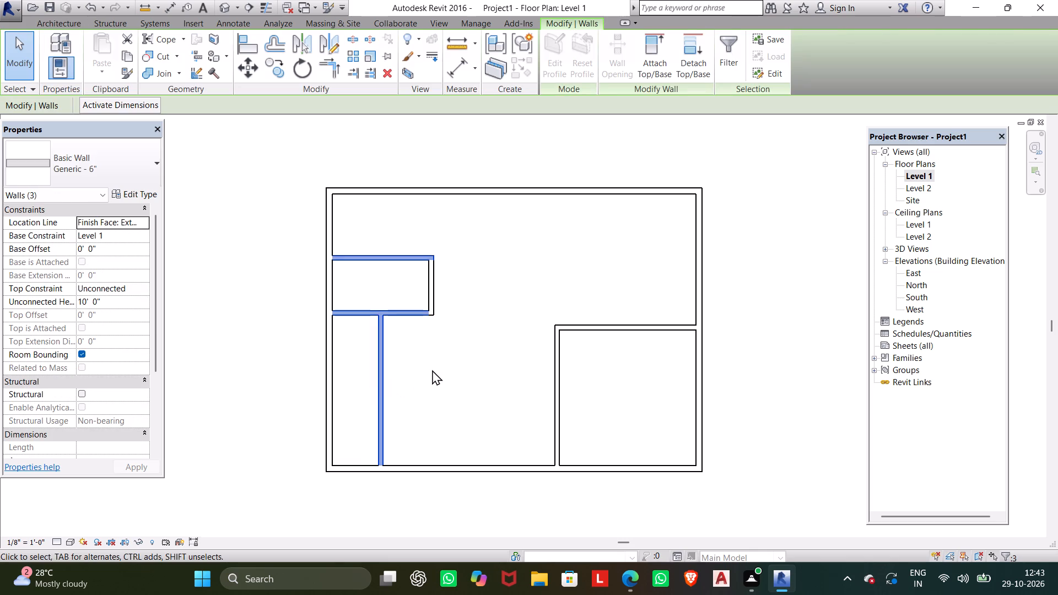
pyautogui.moveTo(488, 334); pyautogui.dragTo(354, 250)
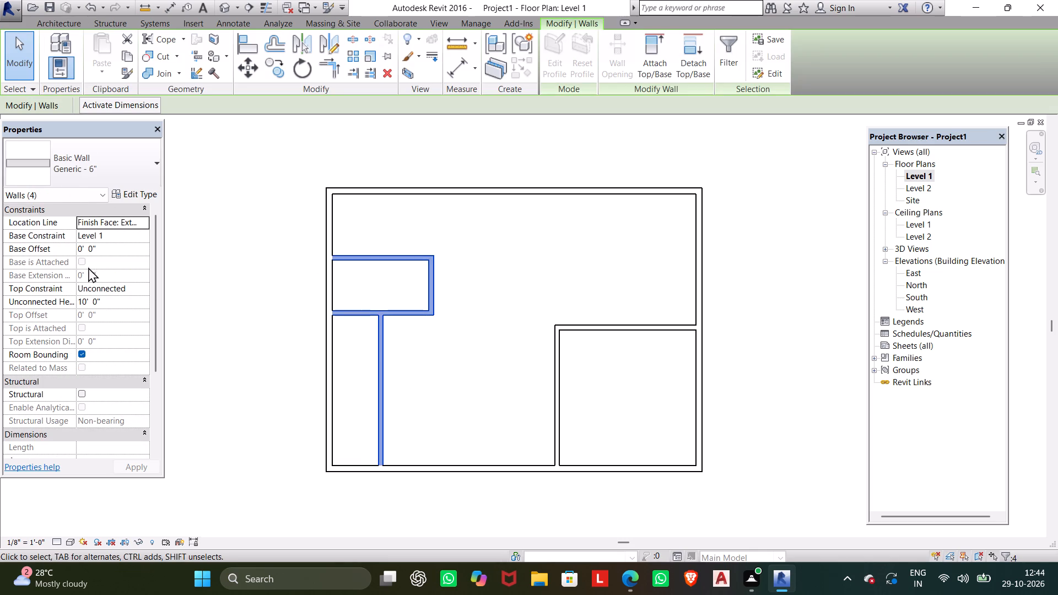
pyautogui.click(99, 300)
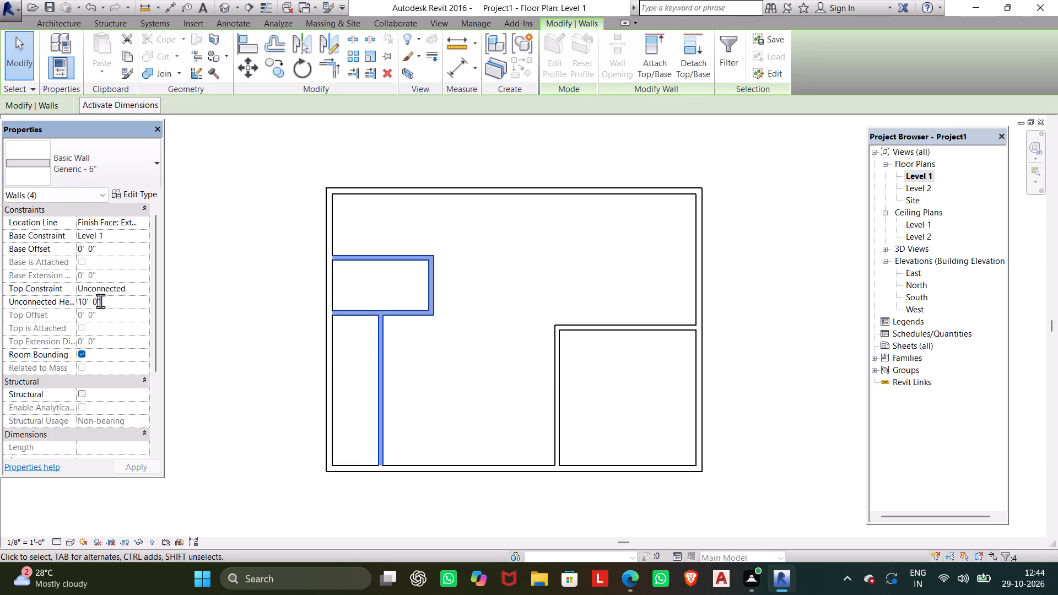
pyautogui.moveTo(110, 309); pyautogui.dragTo(106, 300)
pyautogui.doubleClick(107, 299)
pyautogui.moveTo(109, 299); pyautogui.dragTo(79, 295)
pyautogui.press('space')
pyautogui.write("6'")
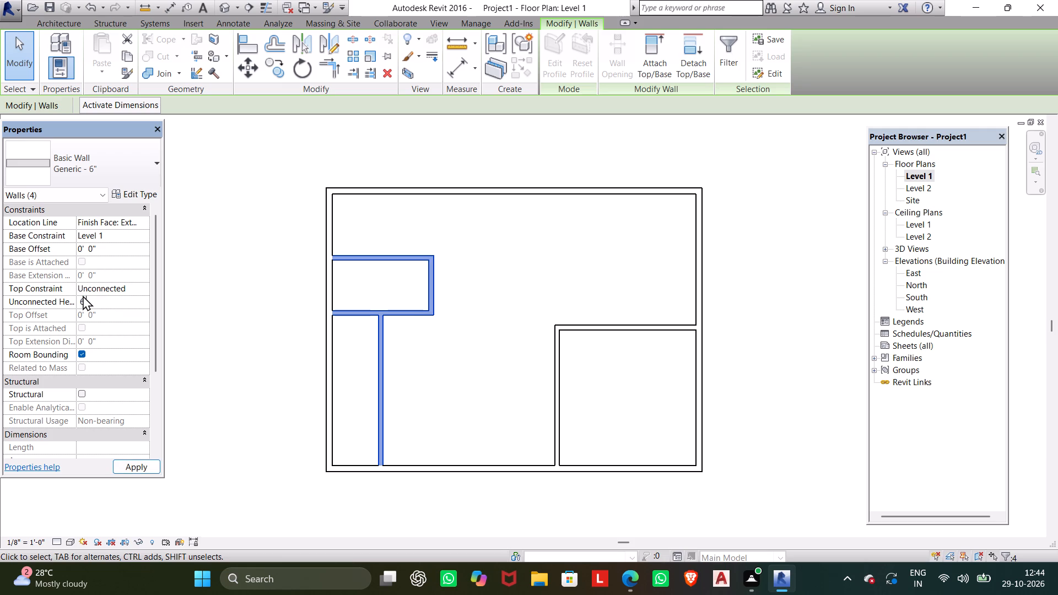
pyautogui.press('Return')
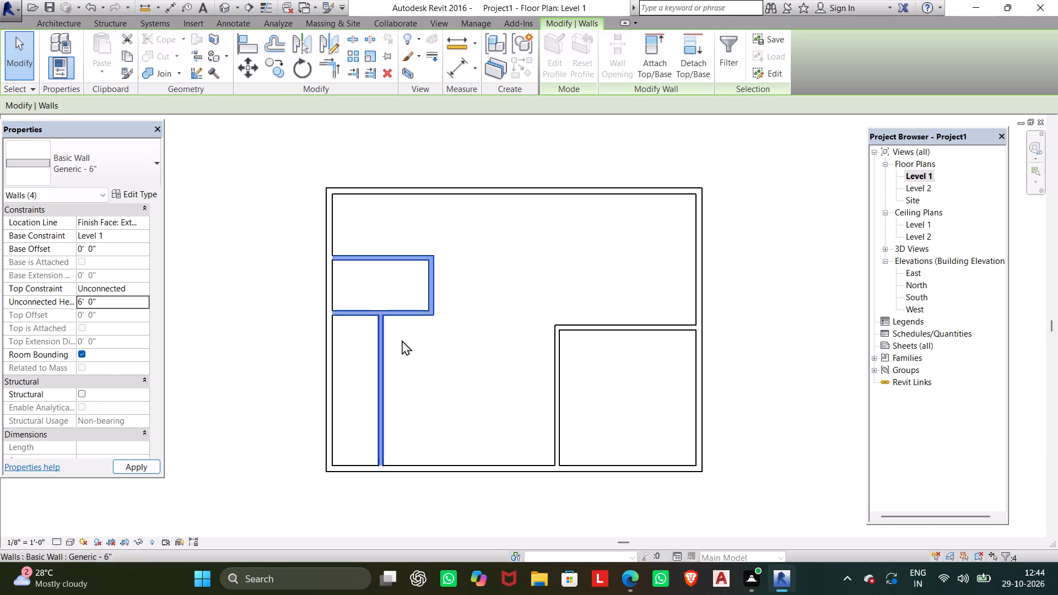
pyautogui.click(487, 325)
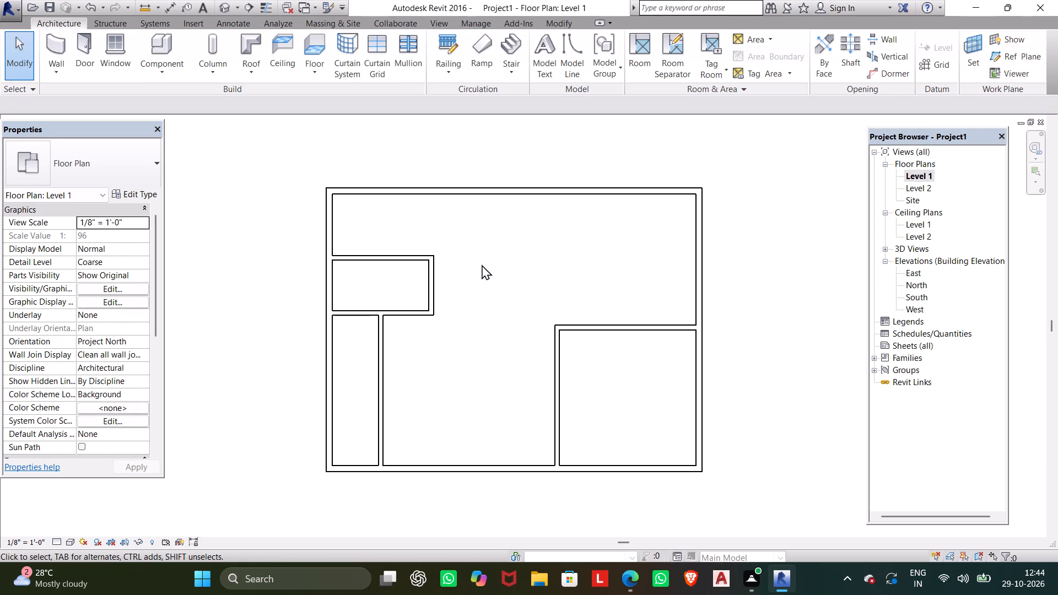
# Set the unconnected height of the two Generic - 6" walls enclosing the southeast corner room to 6'.
pyautogui.moveTo(482, 264); pyautogui.dragTo(635, 418)
pyautogui.moveTo(639, 412); pyautogui.dragTo(537, 306)
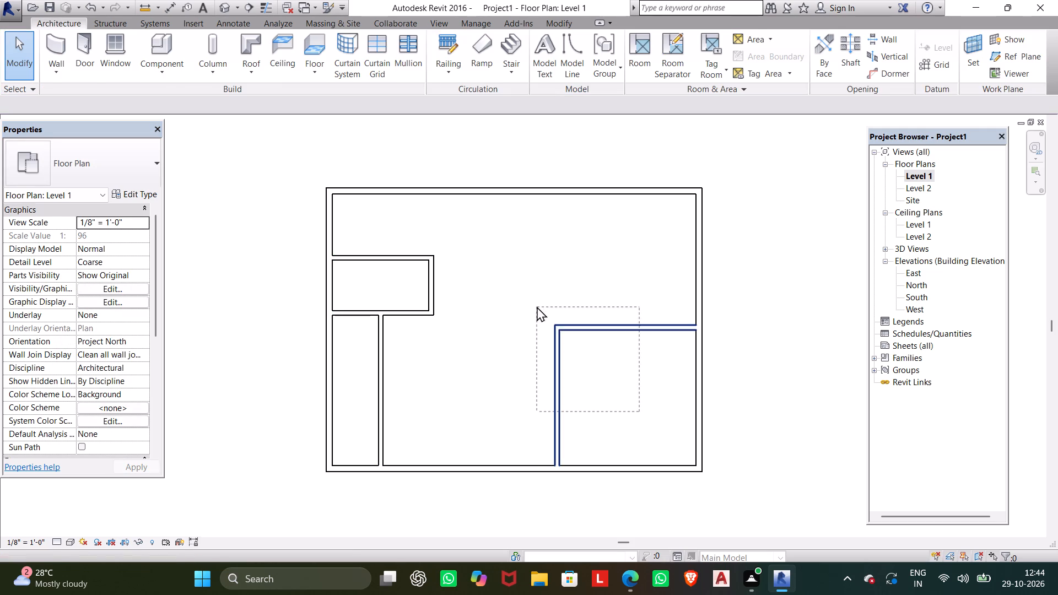
pyautogui.moveTo(537, 306); pyautogui.dragTo(530, 294)
pyautogui.click(114, 297)
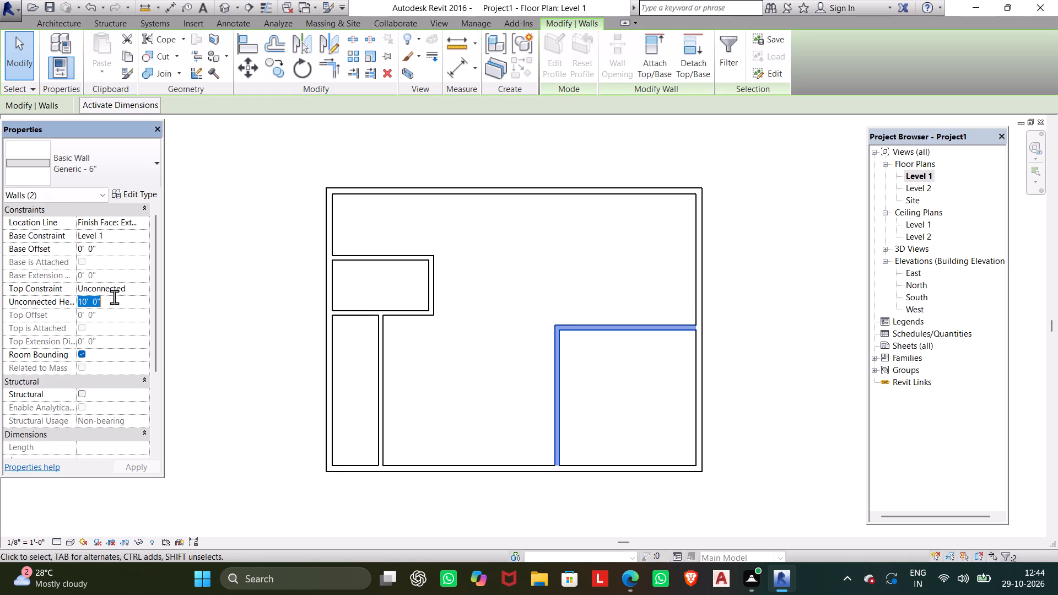
pyautogui.write("6'")
pyautogui.press('Return')
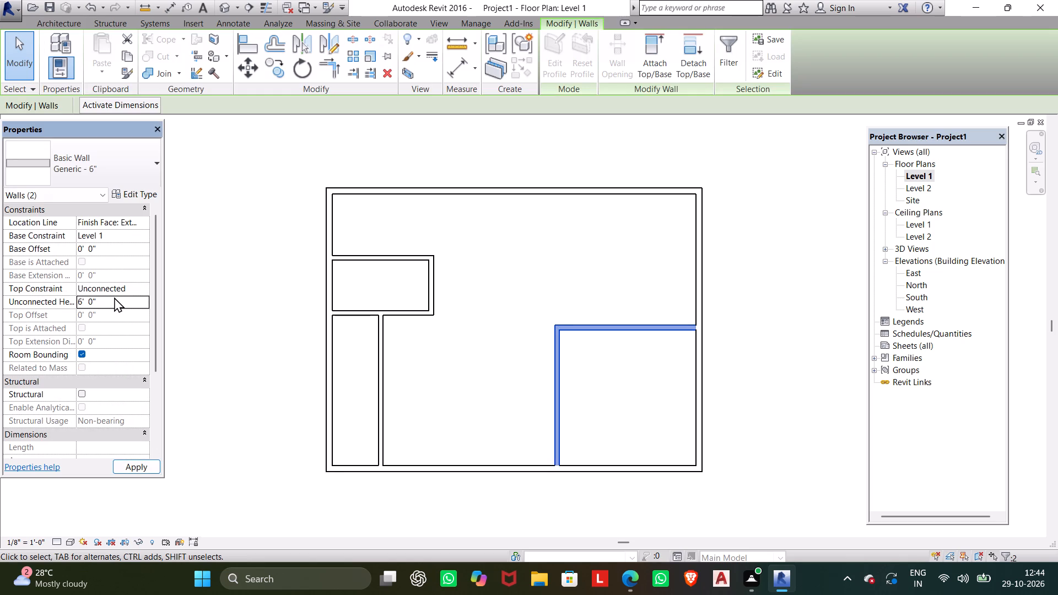
pyautogui.click(141, 470)
pyautogui.click(289, 412)
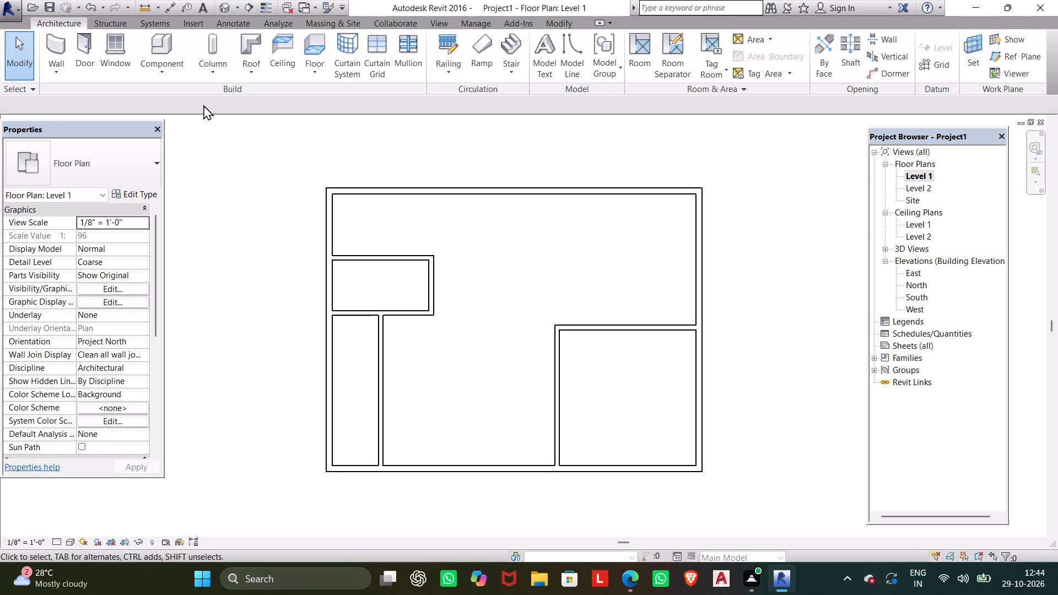
# Examine the interior partition heights against the exterior walls from several angles in the default 3D view.
pyautogui.click(220, 4)
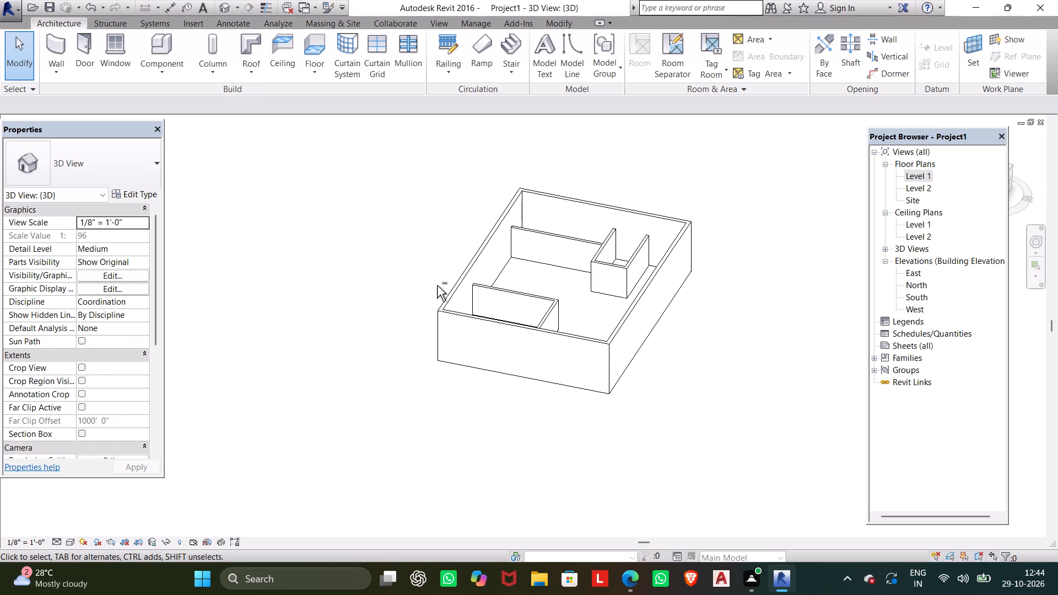
pyautogui.keyDown('shift'); pyautogui.moveTo(443, 274); pyautogui.dragTo(691, 289, button='middle'); pyautogui.keyUp('shift')
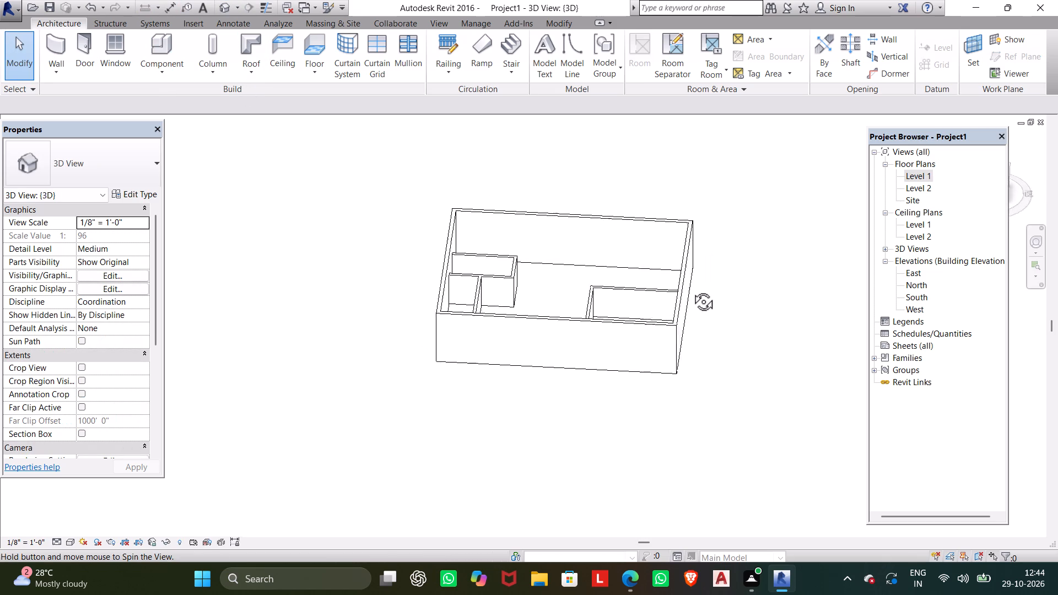
pyautogui.keyDown('shift'); pyautogui.moveTo(691, 289); pyautogui.dragTo(575, 286, button='middle'); pyautogui.keyUp('shift')
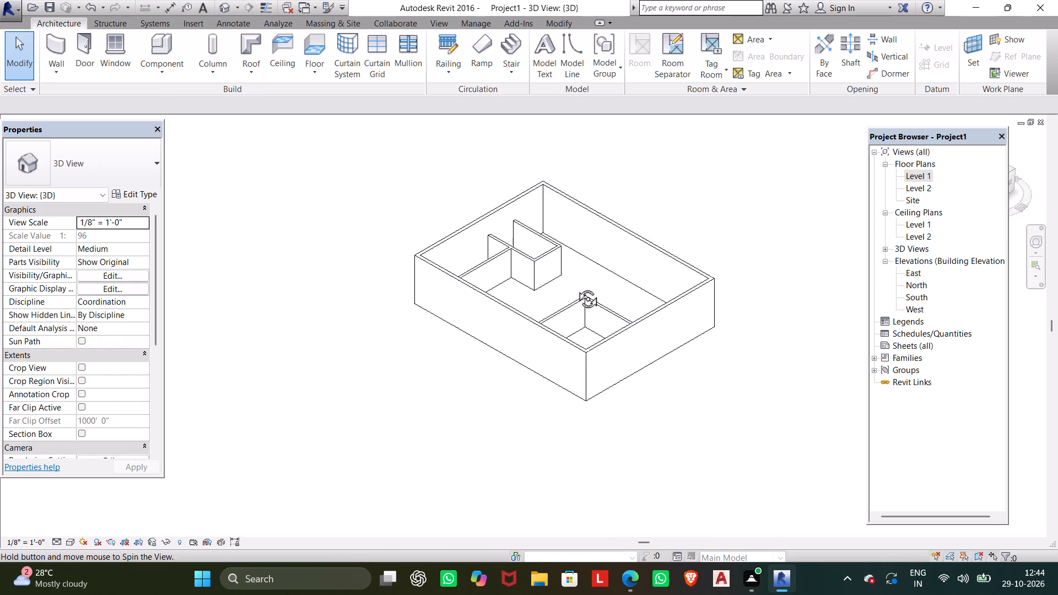
pyautogui.keyDown('shift'); pyautogui.moveTo(575, 286); pyautogui.dragTo(494, 279, button='middle'); pyautogui.keyUp('shift')
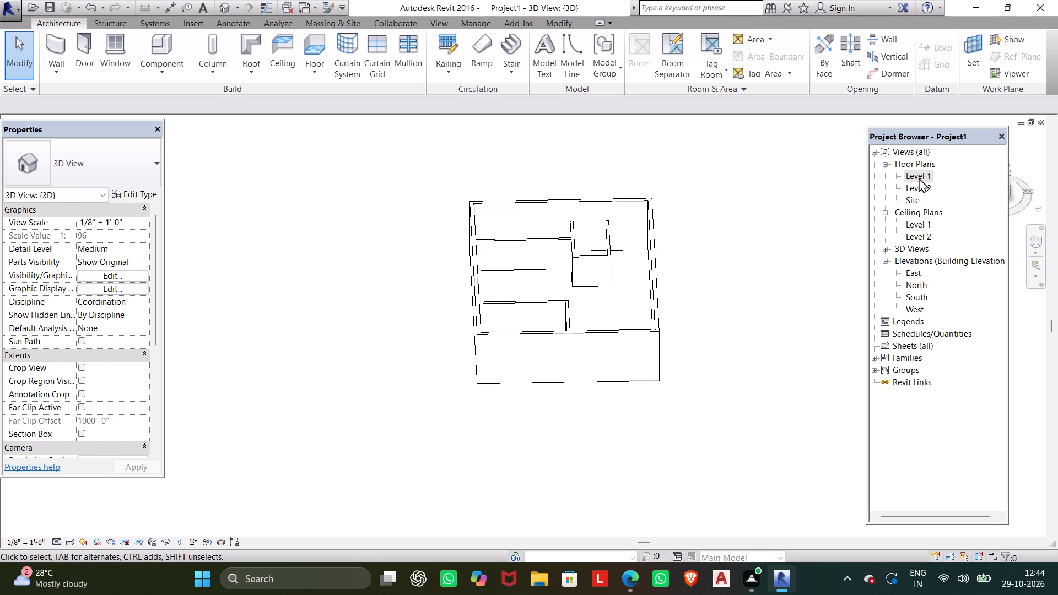
# Set up a Storefront curtain wall for the Level 1 plan with an unconnected height of 3'.
pyautogui.click(919, 177)
pyautogui.click(919, 177)
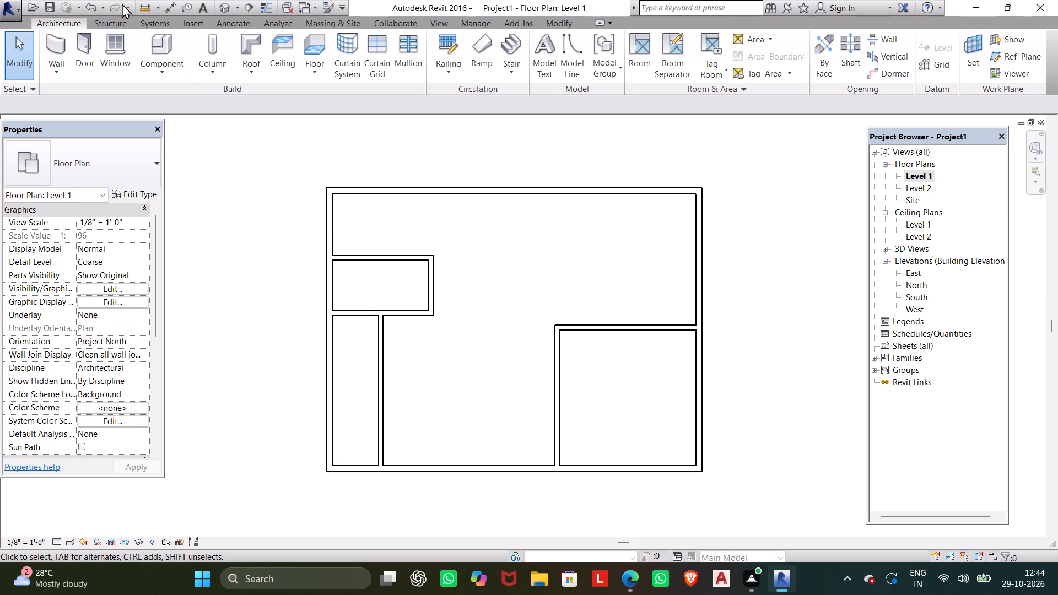
pyautogui.click(55, 66)
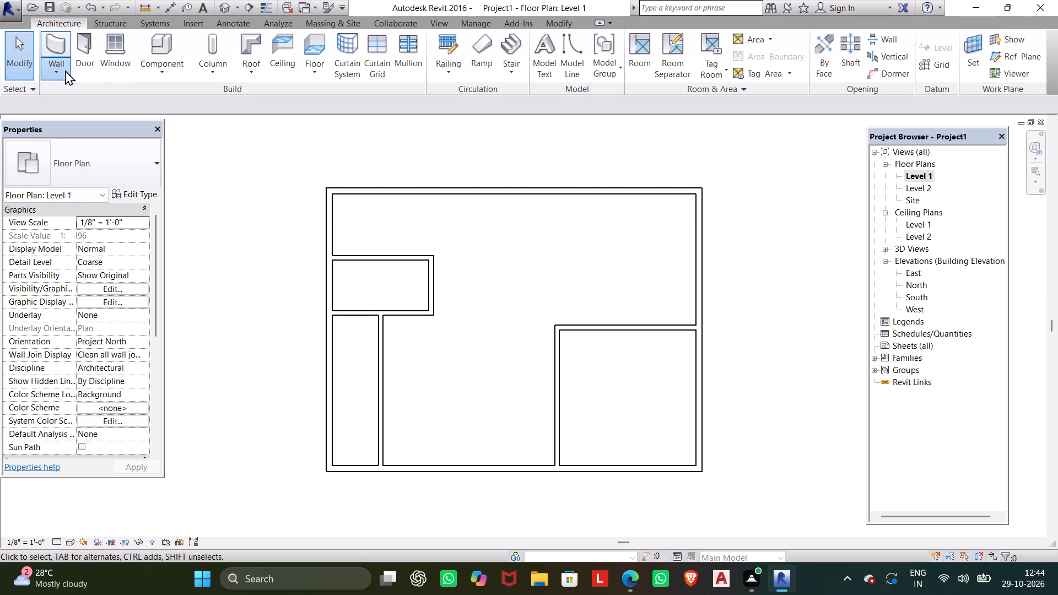
pyautogui.click(45, 39)
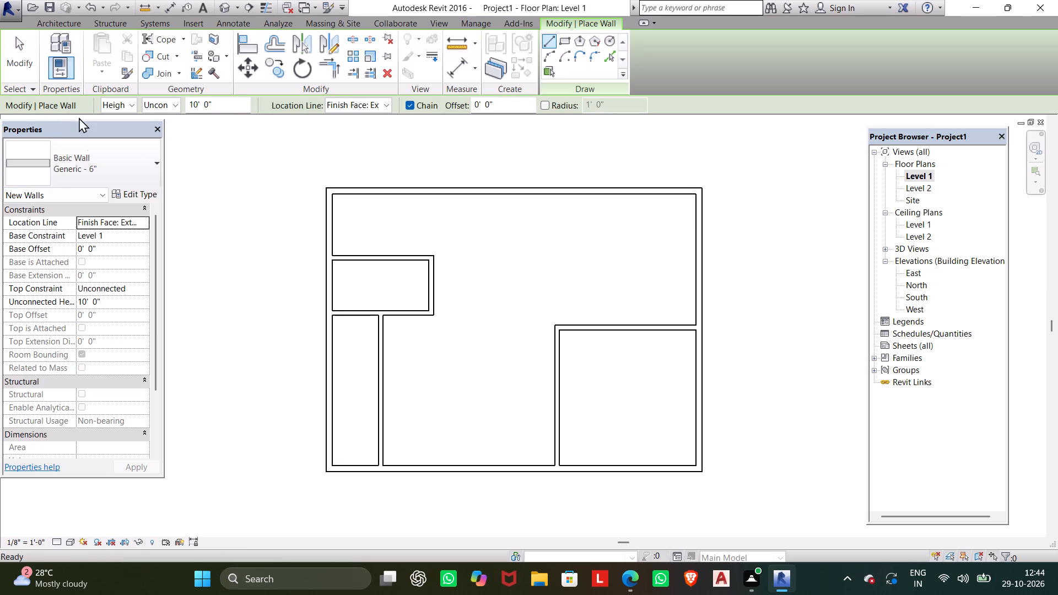
pyautogui.click(151, 163)
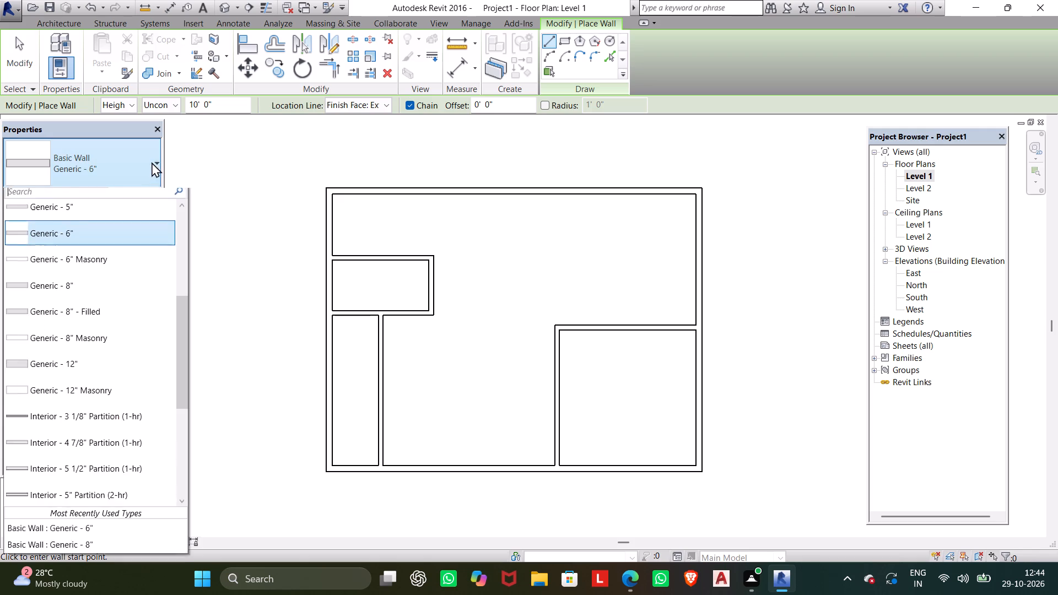
pyautogui.scroll(-5, 99, 300)
pyautogui.scroll(-2, 116, 347)
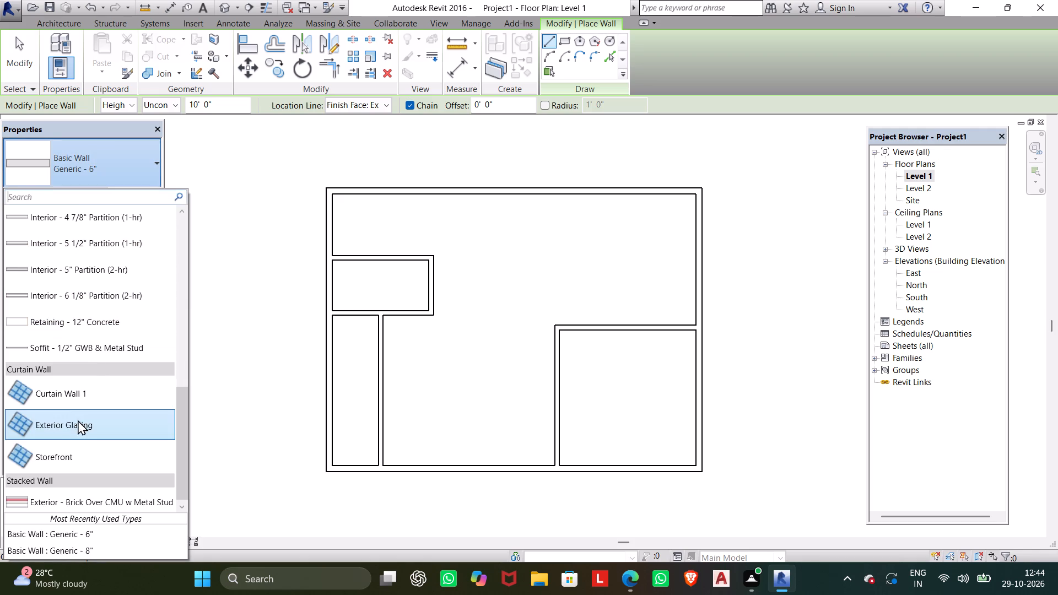
pyautogui.click(46, 448)
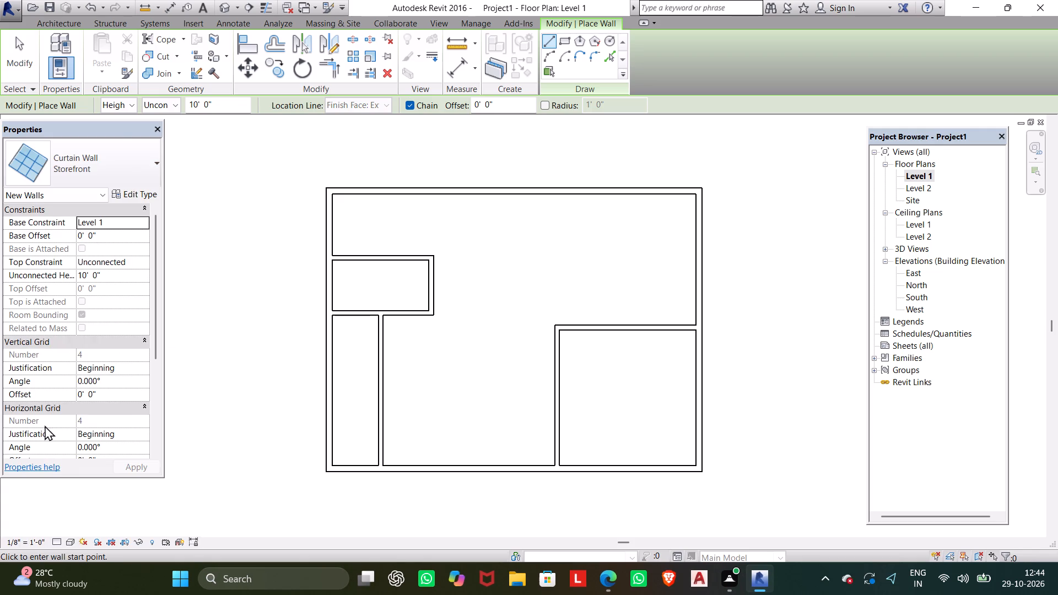
pyautogui.click(210, 100)
pyautogui.moveTo(220, 107); pyautogui.dragTo(195, 109)
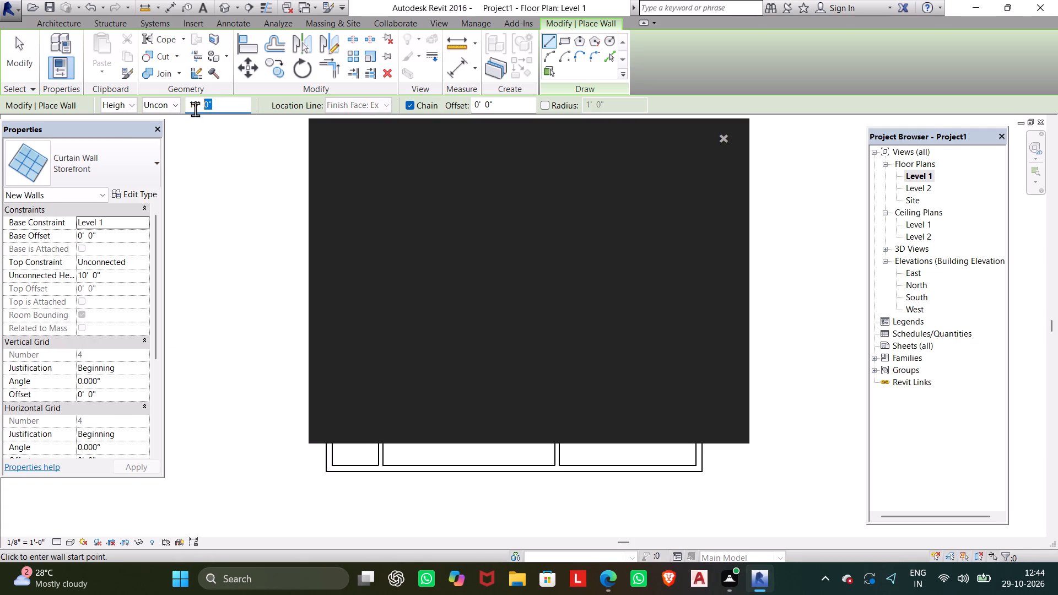
pyautogui.moveTo(195, 109); pyautogui.dragTo(185, 111)
pyautogui.press('space')
pyautogui.write("3'")
pyautogui.press('Return')
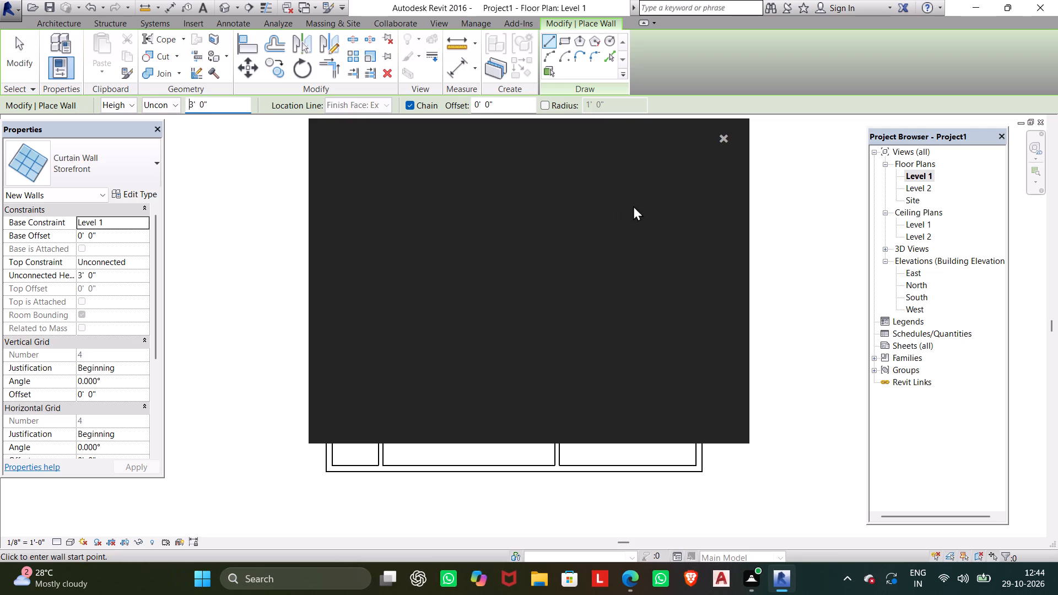
pyautogui.click(723, 135)
pyautogui.doubleClick(723, 135)
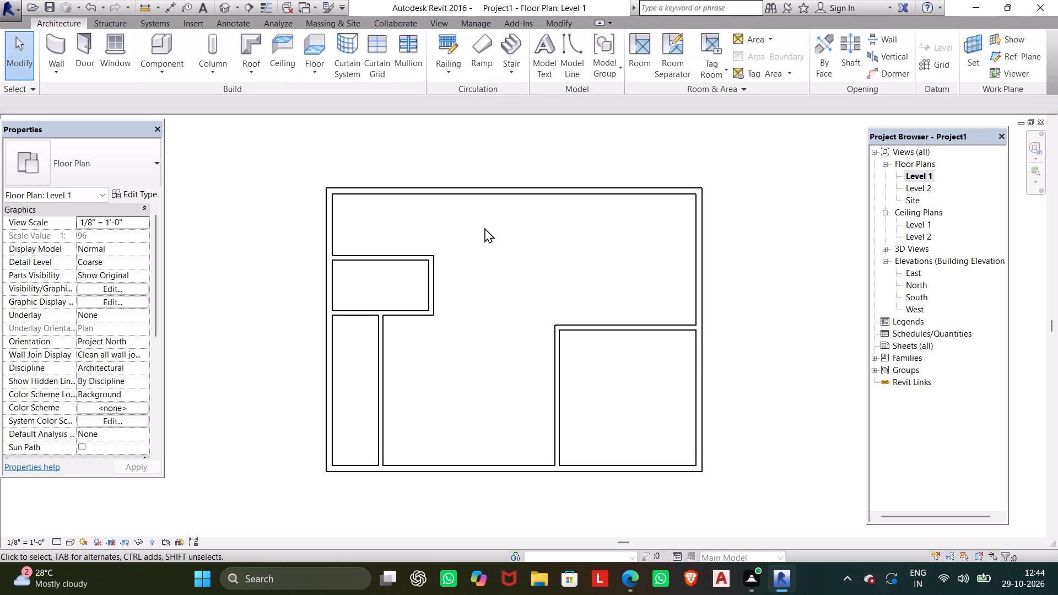
# Restart the wall command with the Storefront type and an unconnected height of 3'.
pyautogui.press('Escape')
pyautogui.click(46, 57)
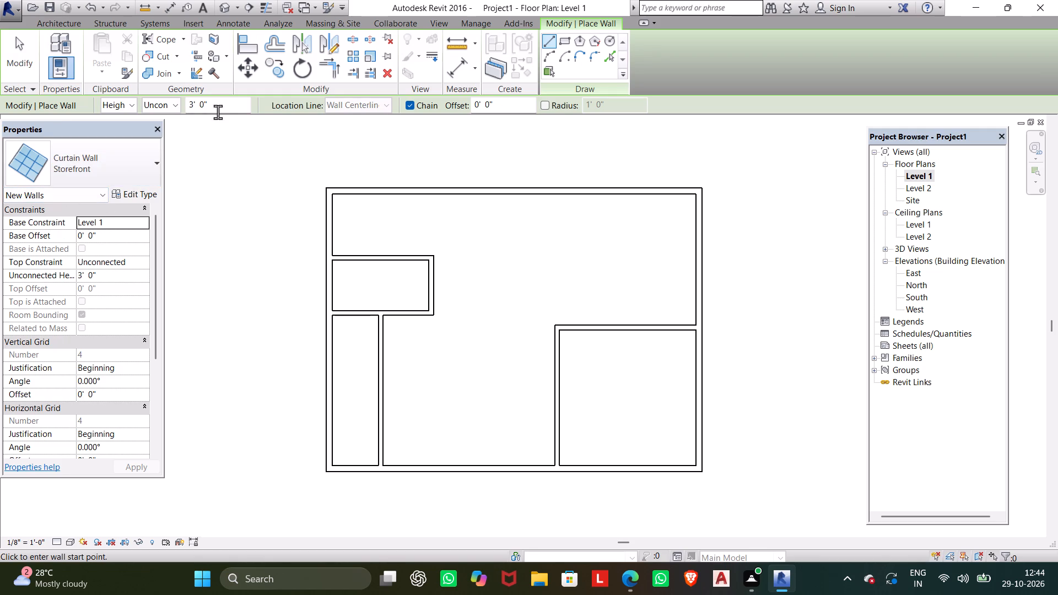
pyautogui.click(229, 99)
pyautogui.press('Return')
pyautogui.moveTo(228, 103); pyautogui.dragTo(182, 107)
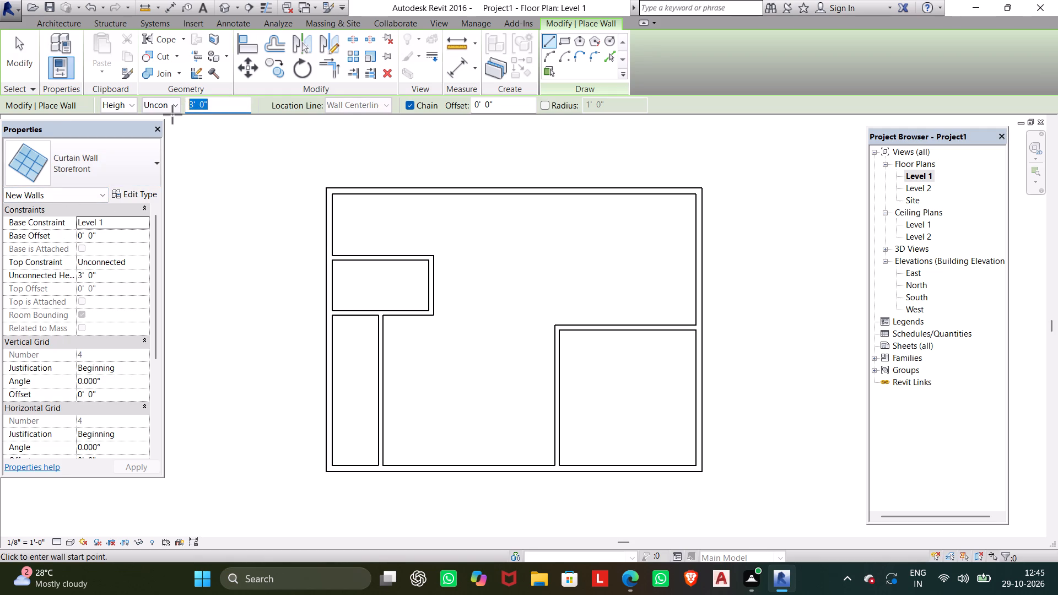
pyautogui.write("3'")
pyautogui.press('Return')
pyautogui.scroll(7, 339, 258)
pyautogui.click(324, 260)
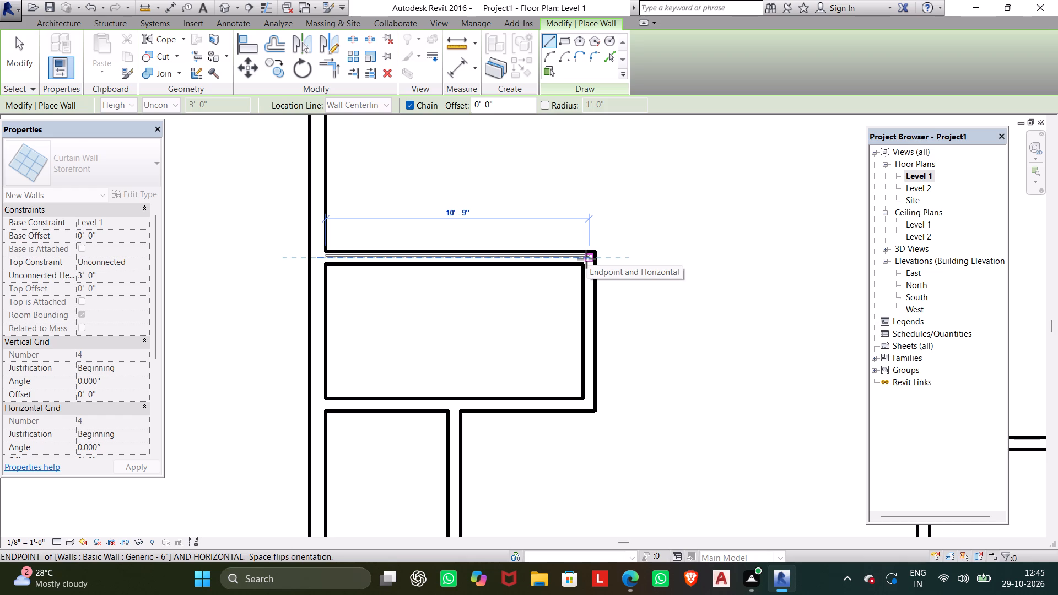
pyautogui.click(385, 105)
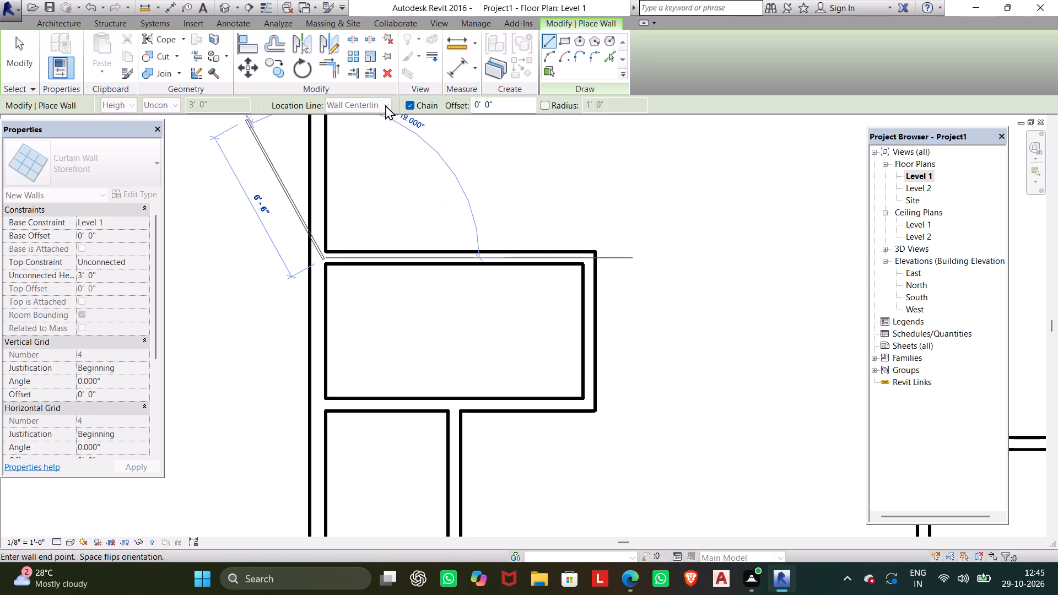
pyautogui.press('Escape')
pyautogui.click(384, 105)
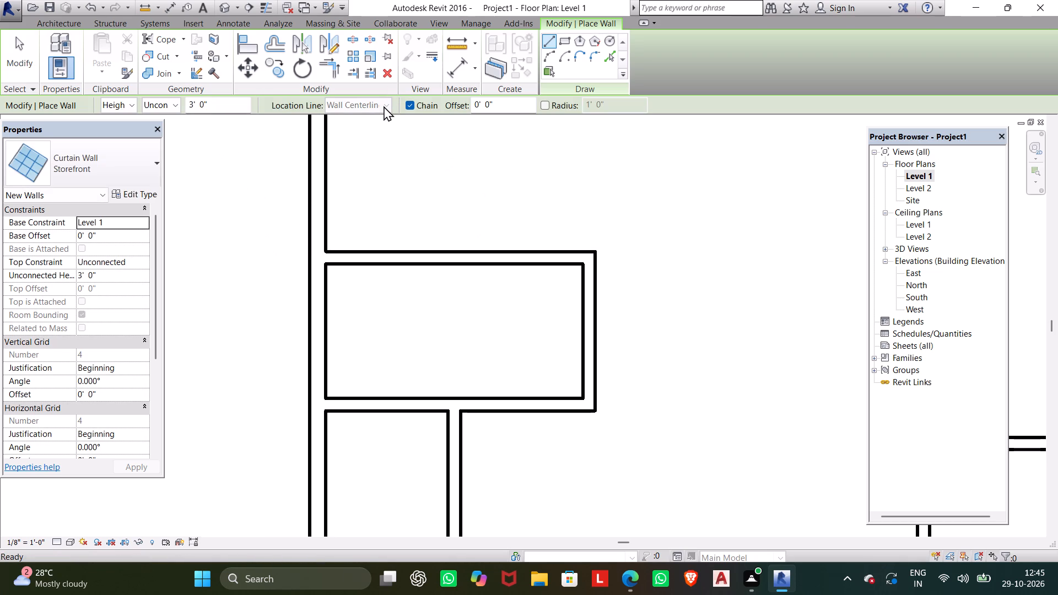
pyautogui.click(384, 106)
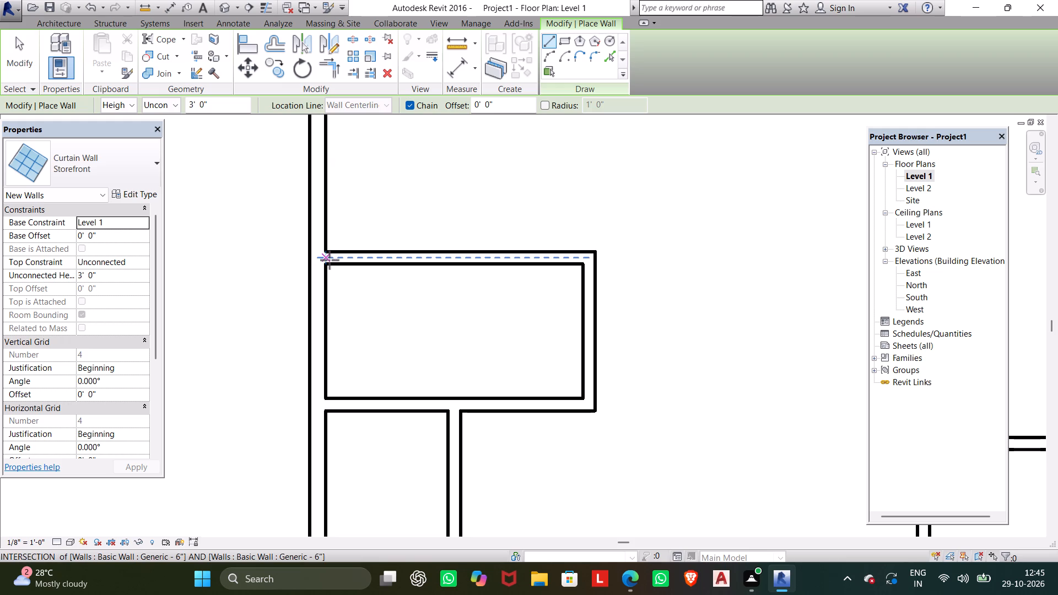
# Draw Storefront walls along the west room's north, east and south partitions, about 10'-9", 6' and 10'-9" long.
pyautogui.moveTo(326, 256); pyautogui.dragTo(336, 256)
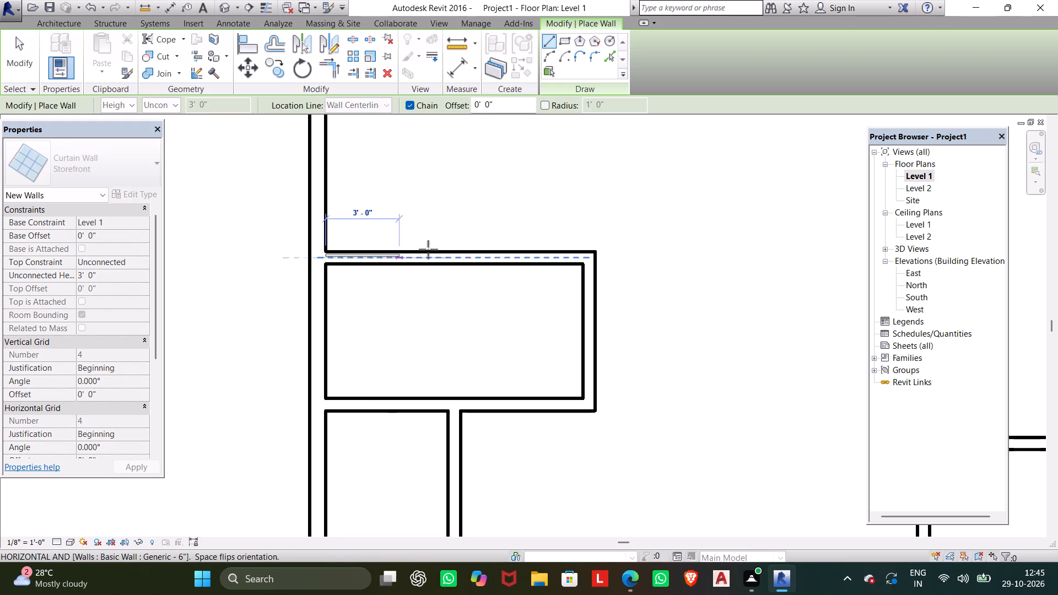
pyautogui.click(591, 264)
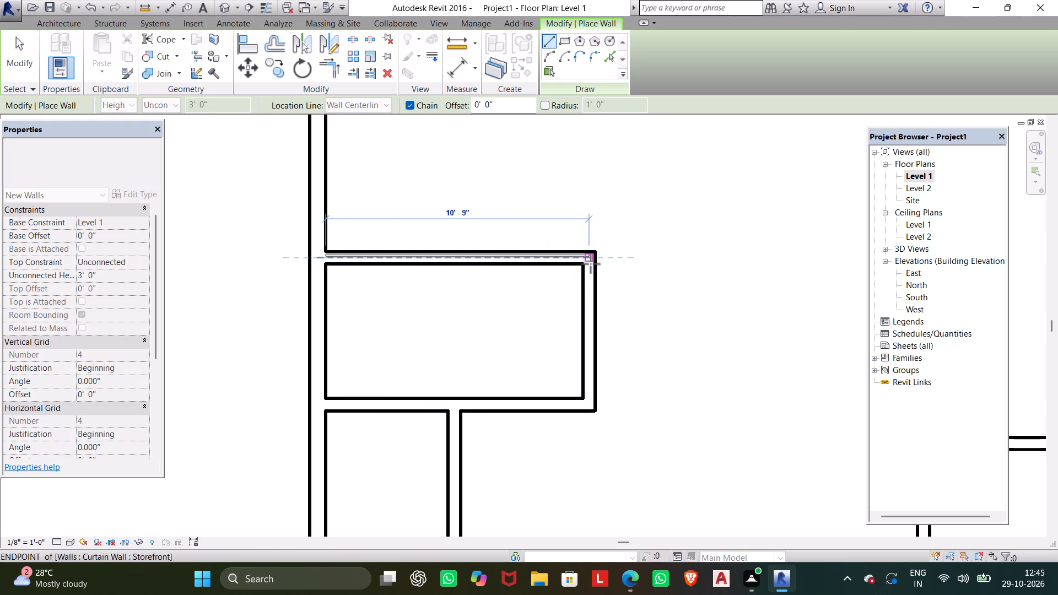
pyautogui.click(587, 403)
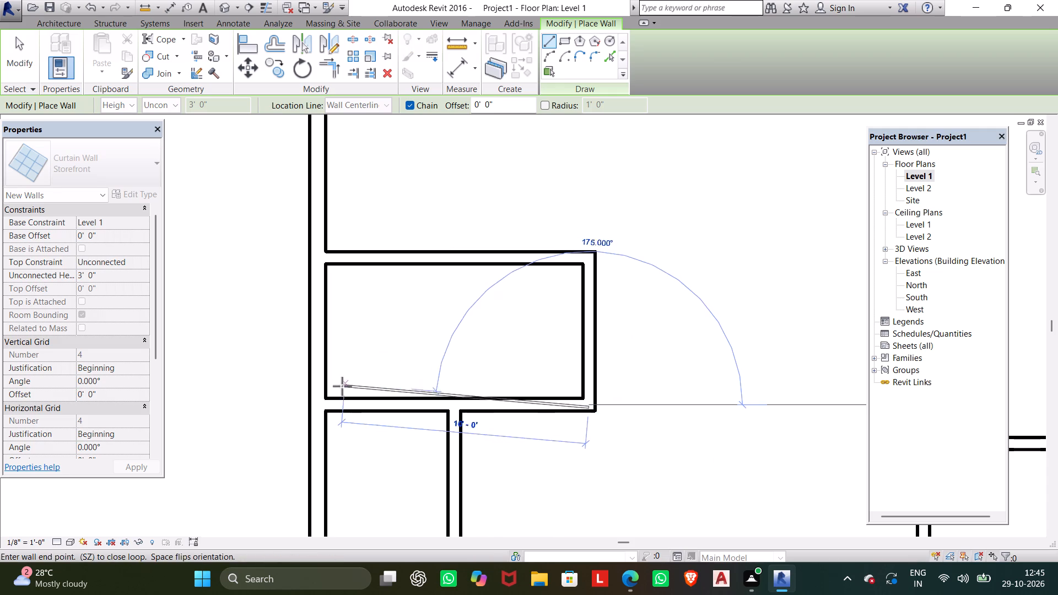
pyautogui.click(325, 405)
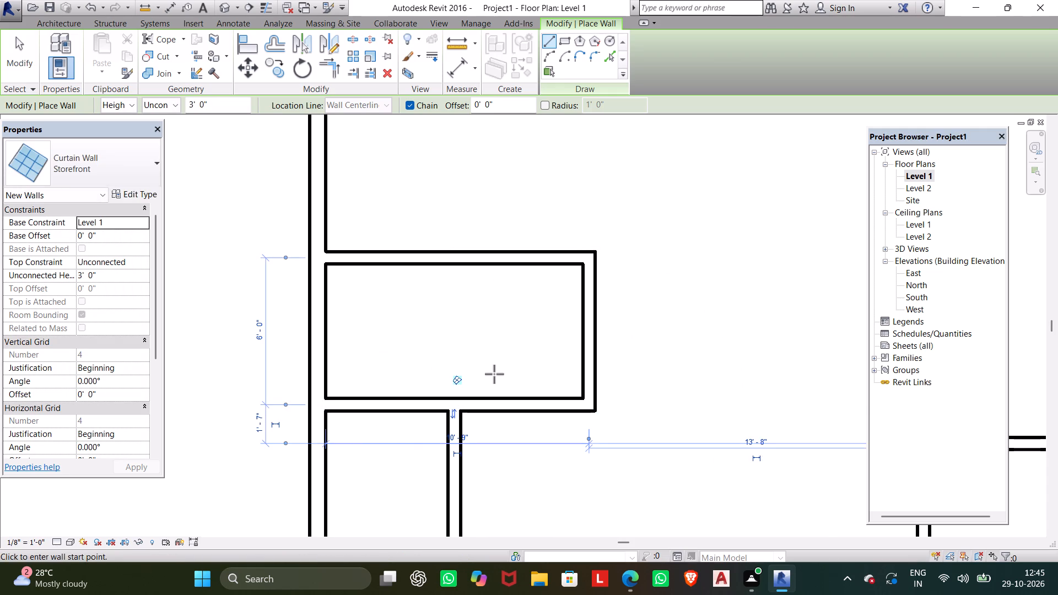
# Draw a Storefront wall about 16'-11" long on the partition running south from the west room to the south exterior wall.
pyautogui.scroll(-2, 494, 374)
pyautogui.moveTo(494, 374); pyautogui.dragTo(515, 314, button='middle')
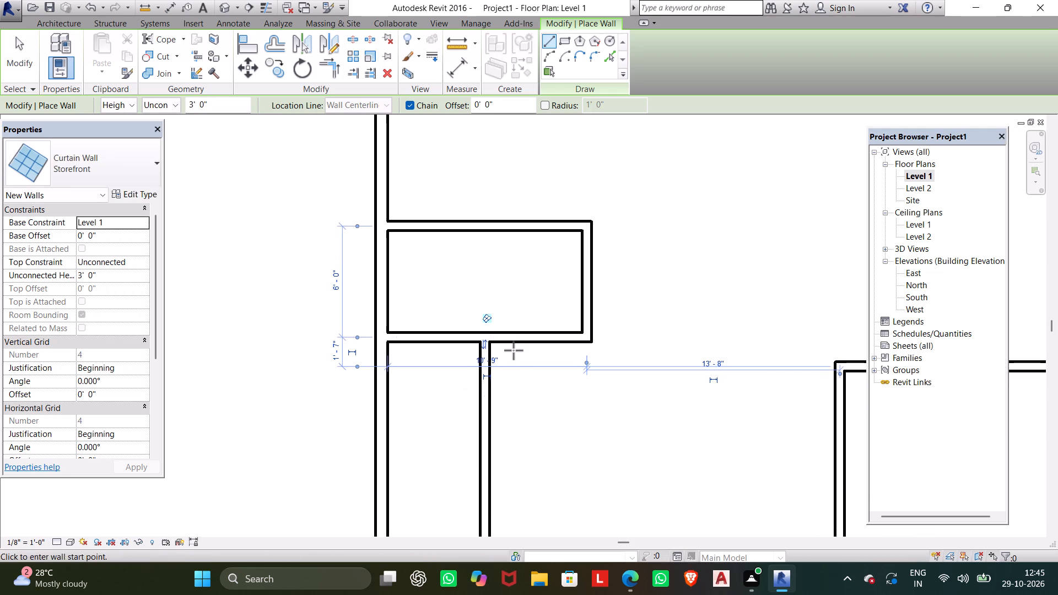
pyautogui.scroll(10, 488, 339)
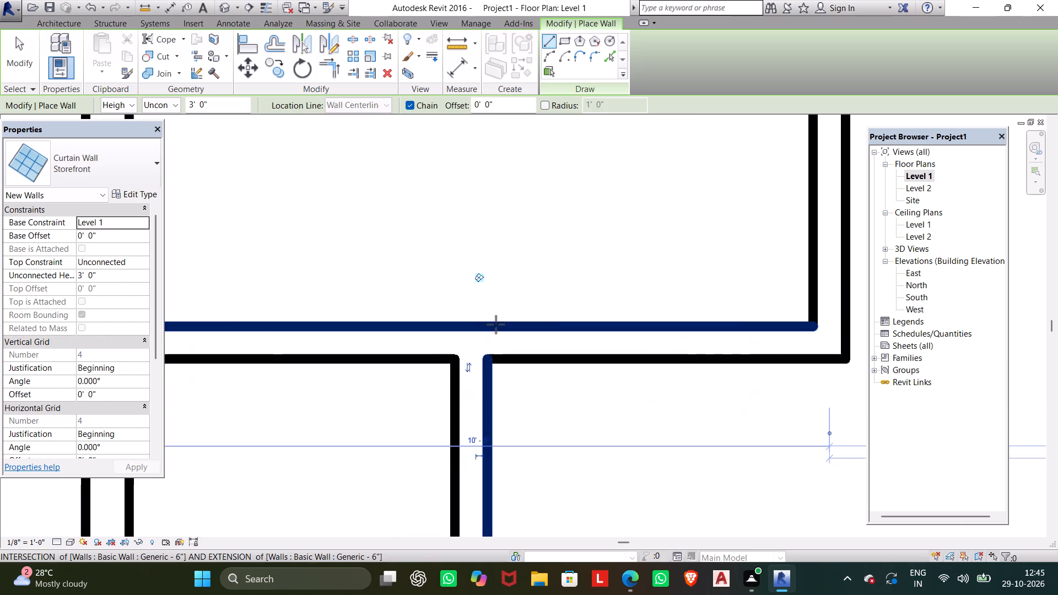
pyautogui.click(467, 349)
pyautogui.scroll(-2, 466, 403)
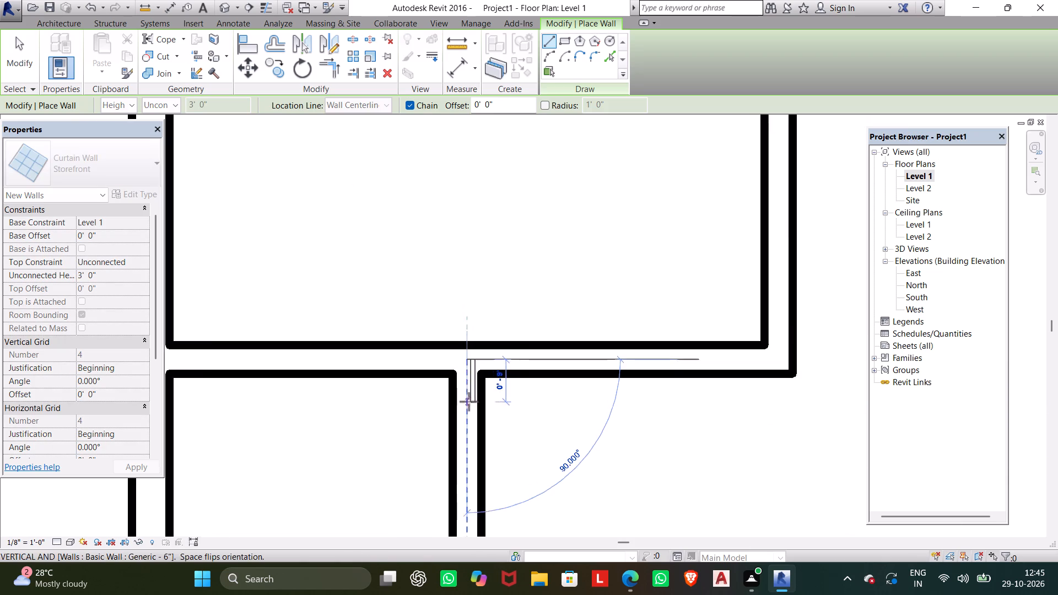
pyautogui.scroll(-1, 469, 402)
pyautogui.moveTo(474, 384); pyautogui.dragTo(514, 35, button='middle')
pyautogui.scroll(-8, 476, 305)
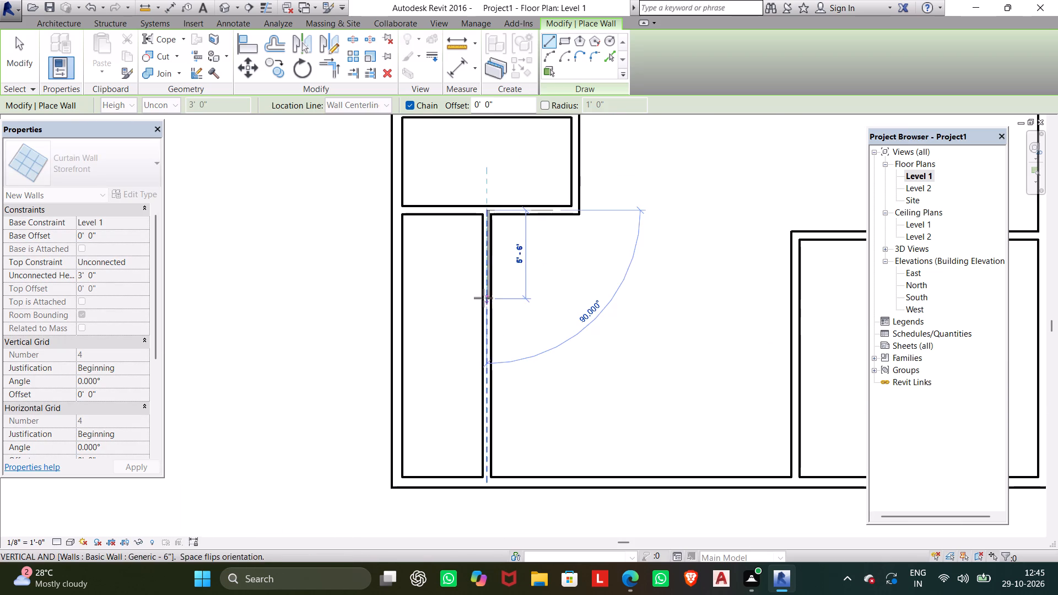
pyautogui.moveTo(483, 296); pyautogui.dragTo(483, 178, button='middle')
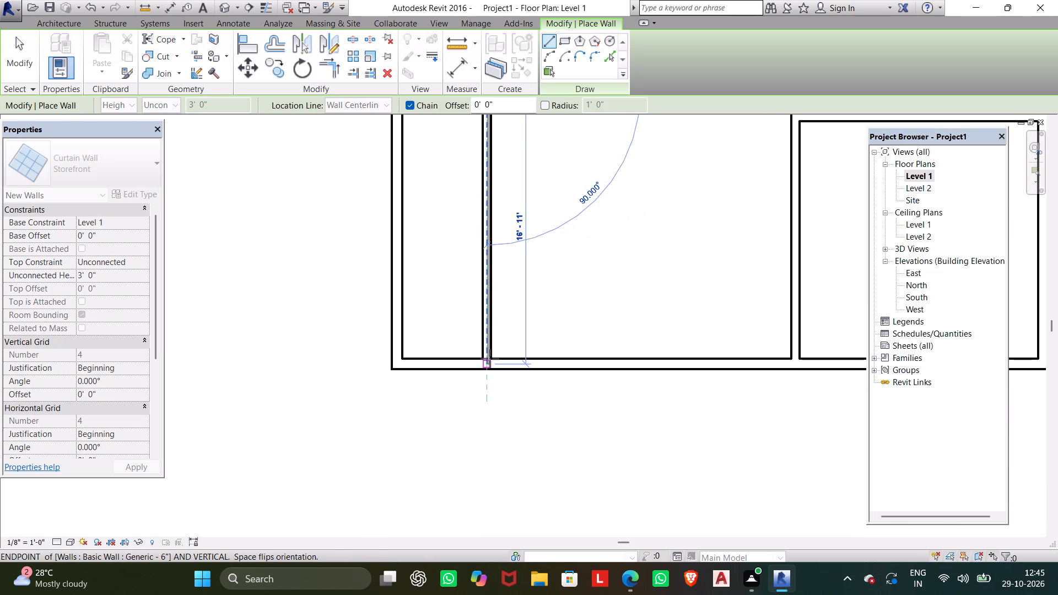
pyautogui.click(485, 358)
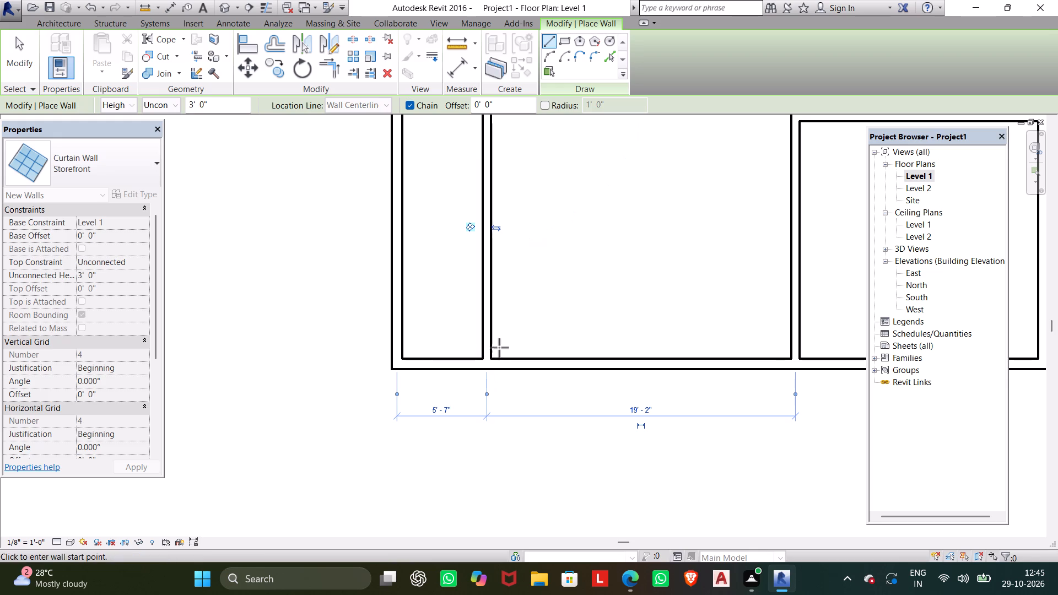
# Draw Storefront walls along the southeast room's north partition, about 15'-1" long, and its west partition down to the south exterior wall.
pyautogui.scroll(-2, 572, 279)
pyautogui.moveTo(574, 281); pyautogui.dragTo(430, 358, button='middle')
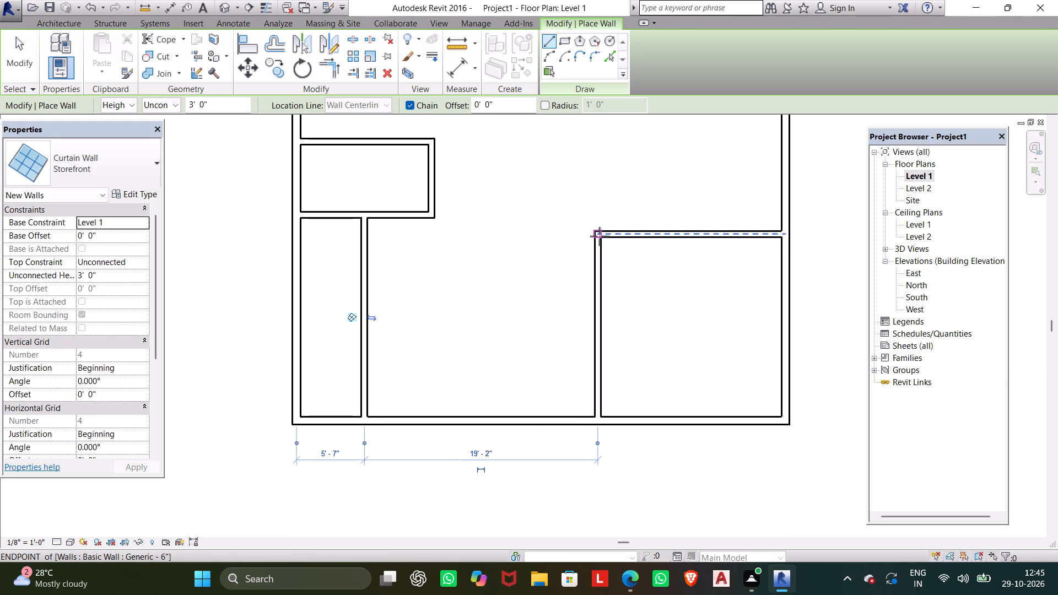
pyautogui.click(599, 235)
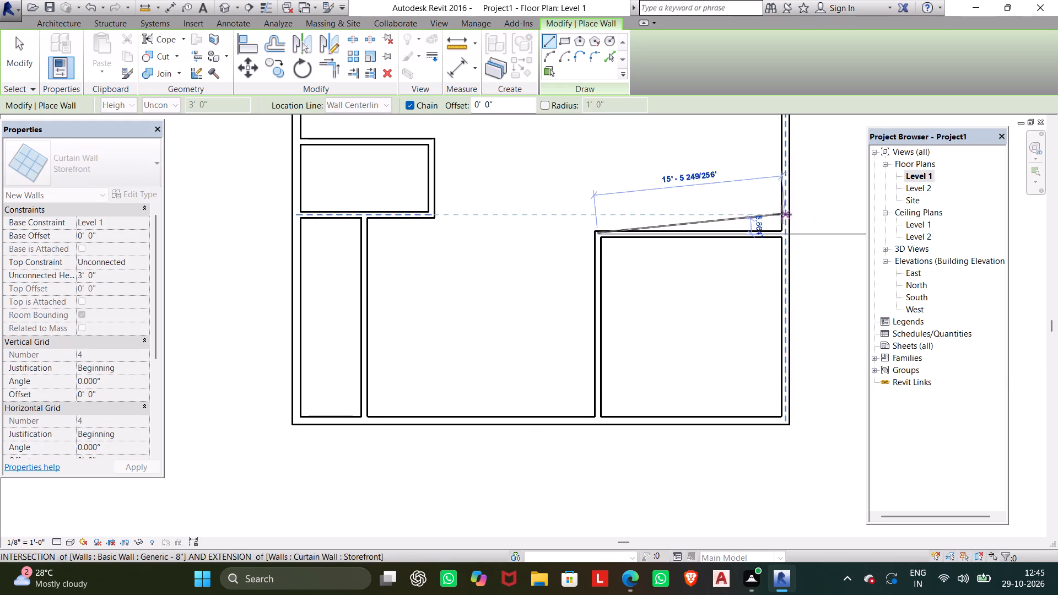
pyautogui.click(784, 236)
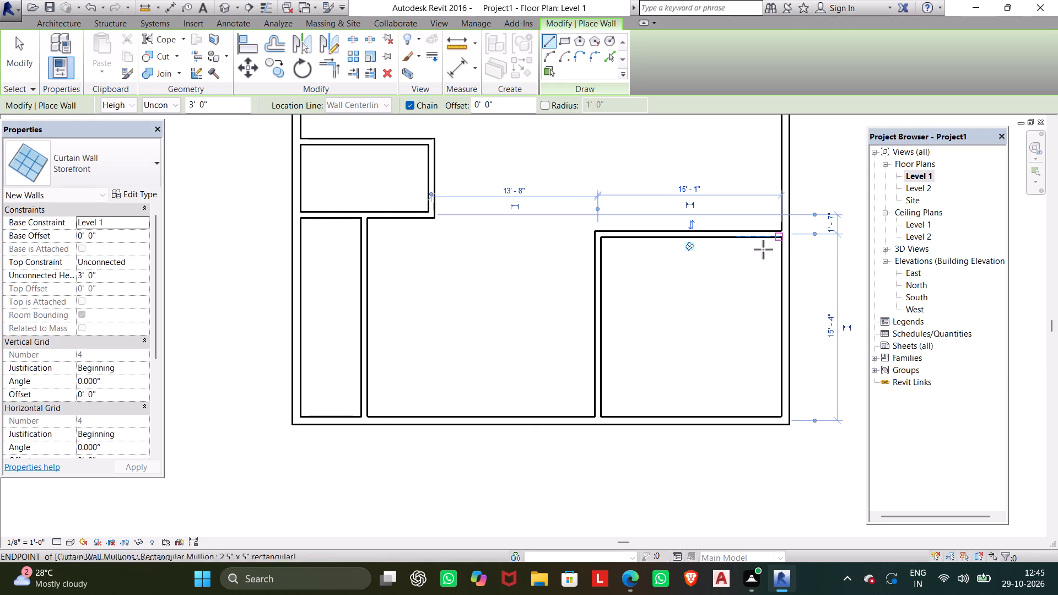
pyautogui.click(599, 236)
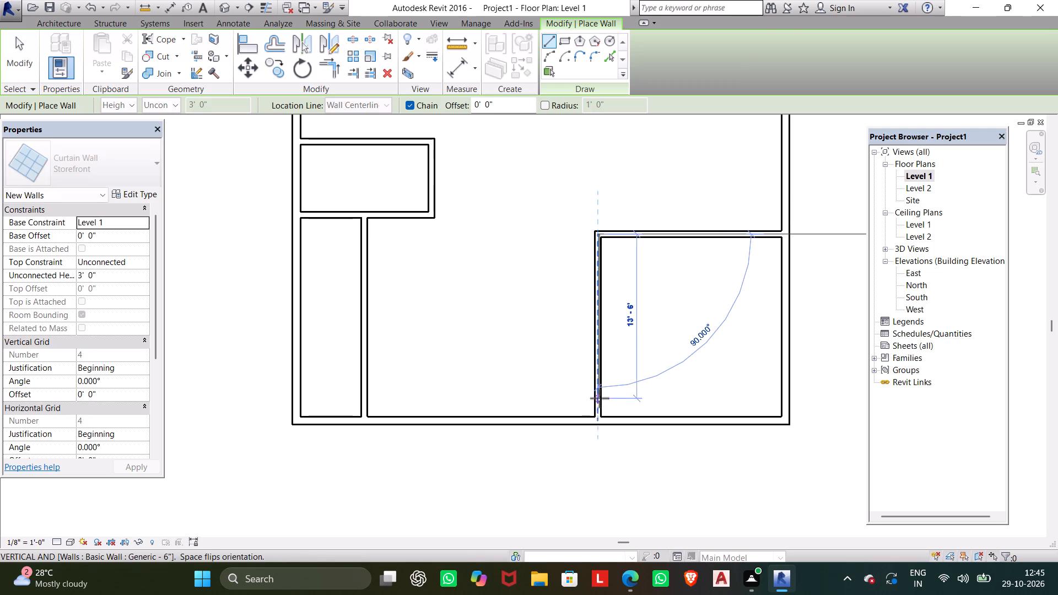
pyautogui.click(597, 416)
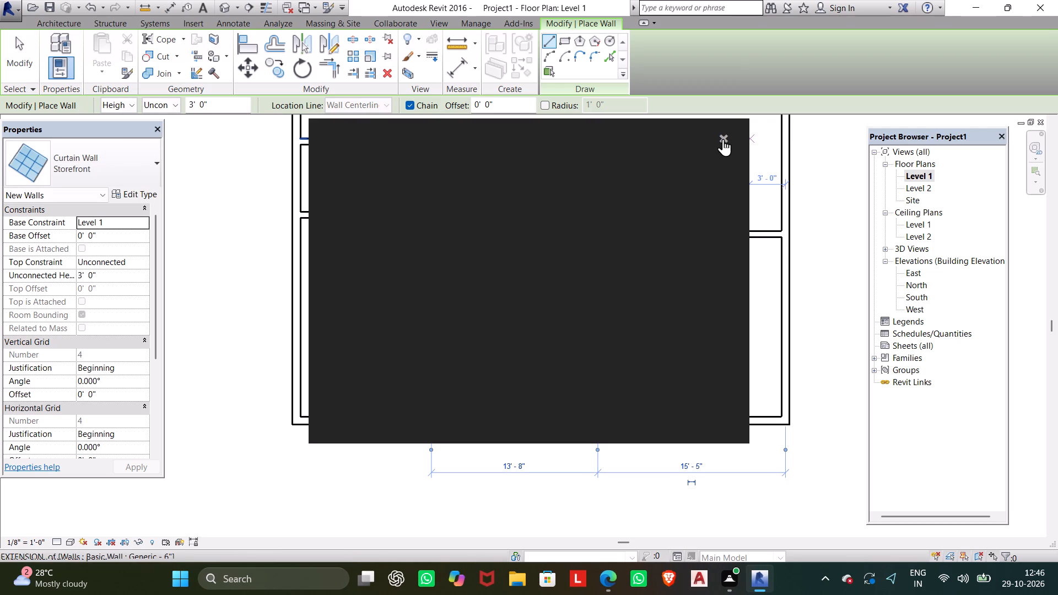
pyautogui.click(723, 137)
pyautogui.click(723, 137)
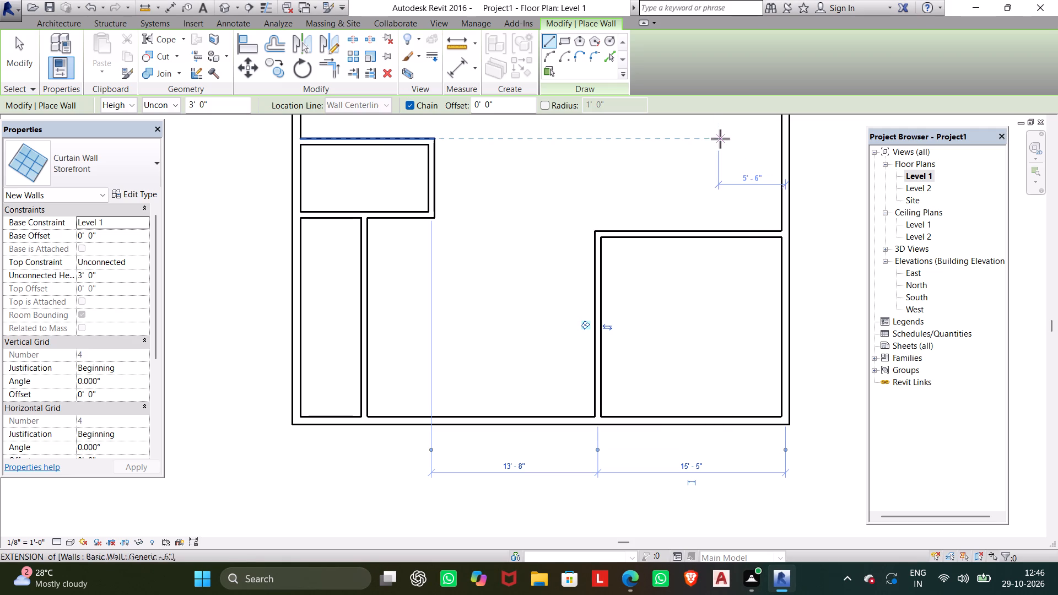
pyautogui.press('Escape')
pyautogui.press('`')
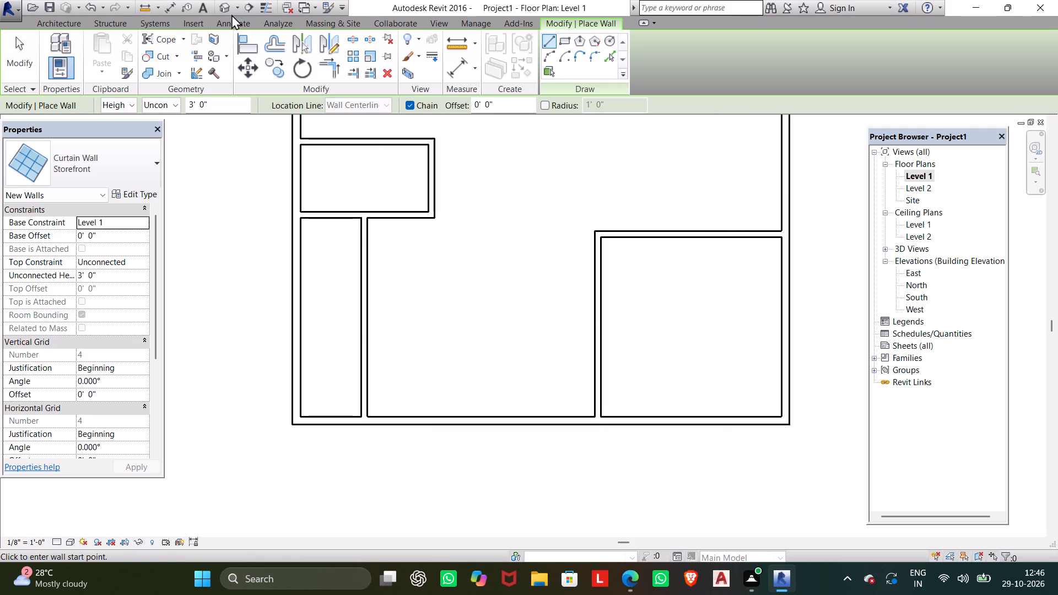
# In the default 3D view, set the base offset of the southeast room's west Storefront wall to 6'.
pyautogui.click(229, 4)
pyautogui.scroll(3, 550, 324)
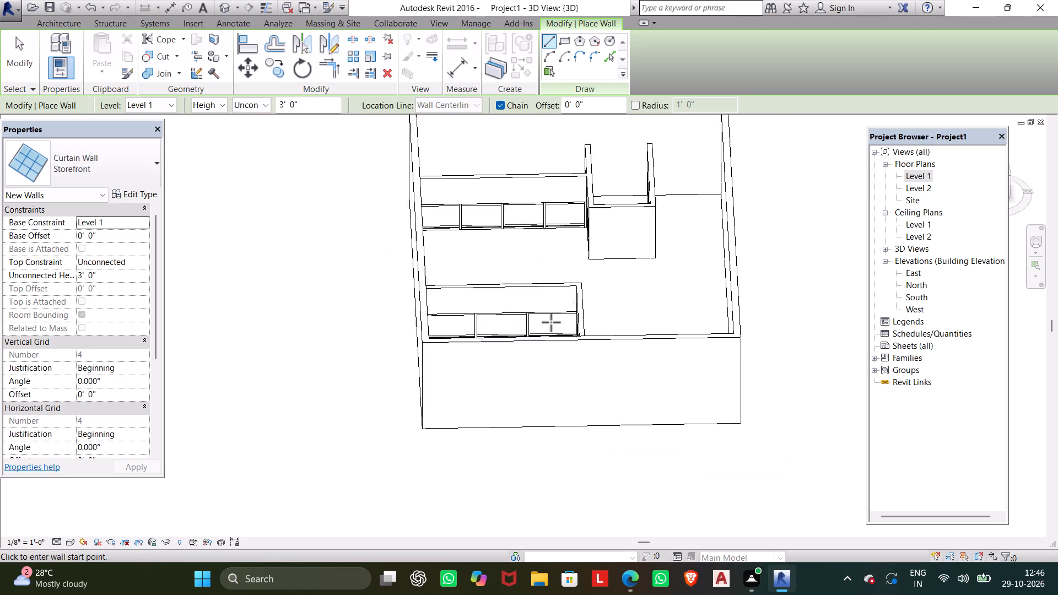
pyautogui.scroll(6, 551, 322)
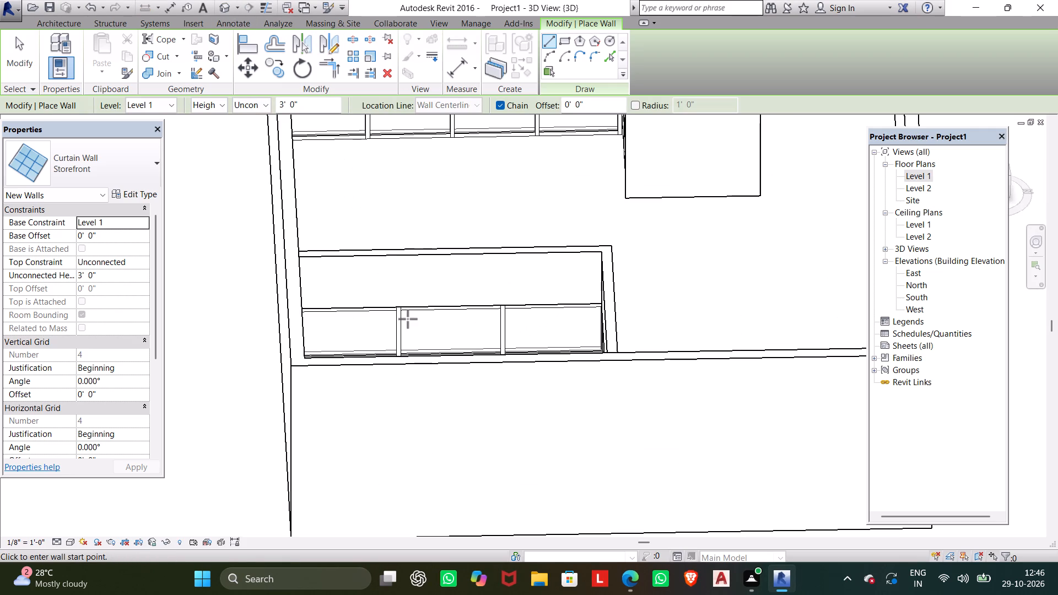
pyautogui.press('Escape')
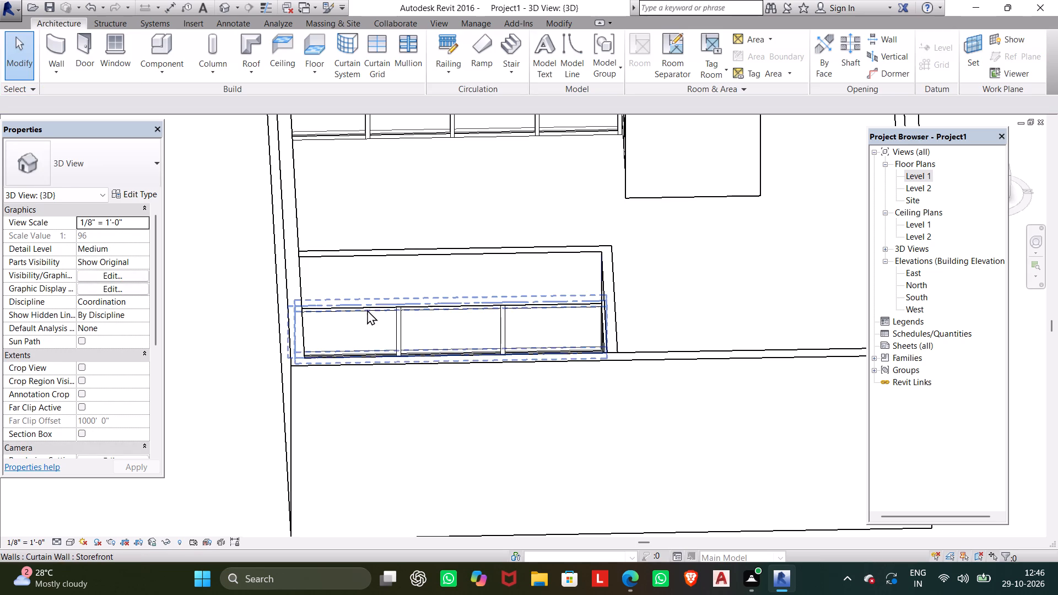
pyautogui.click(369, 322)
pyautogui.click(396, 309)
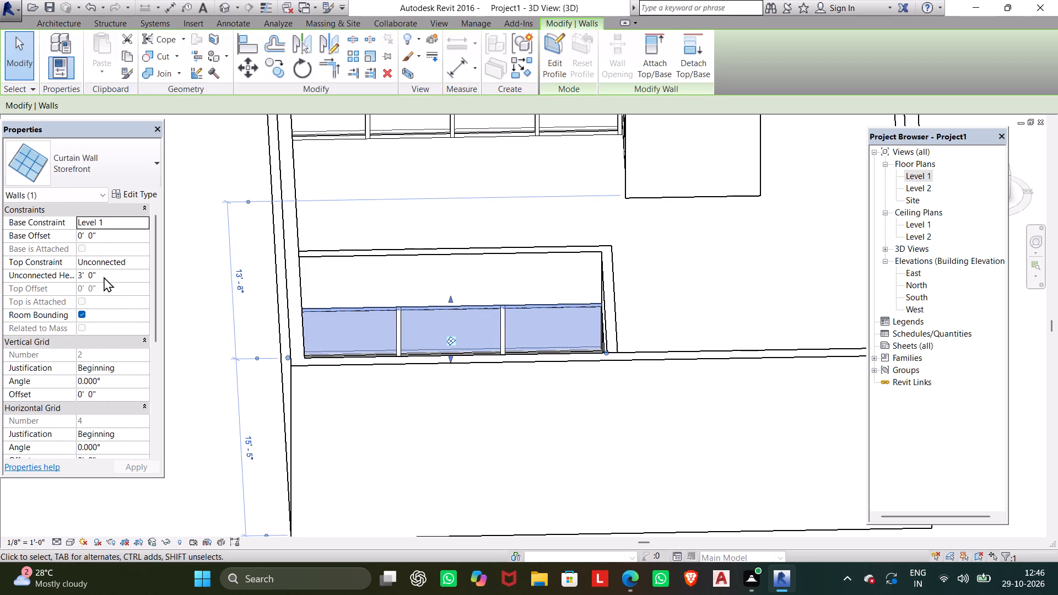
pyautogui.click(108, 234)
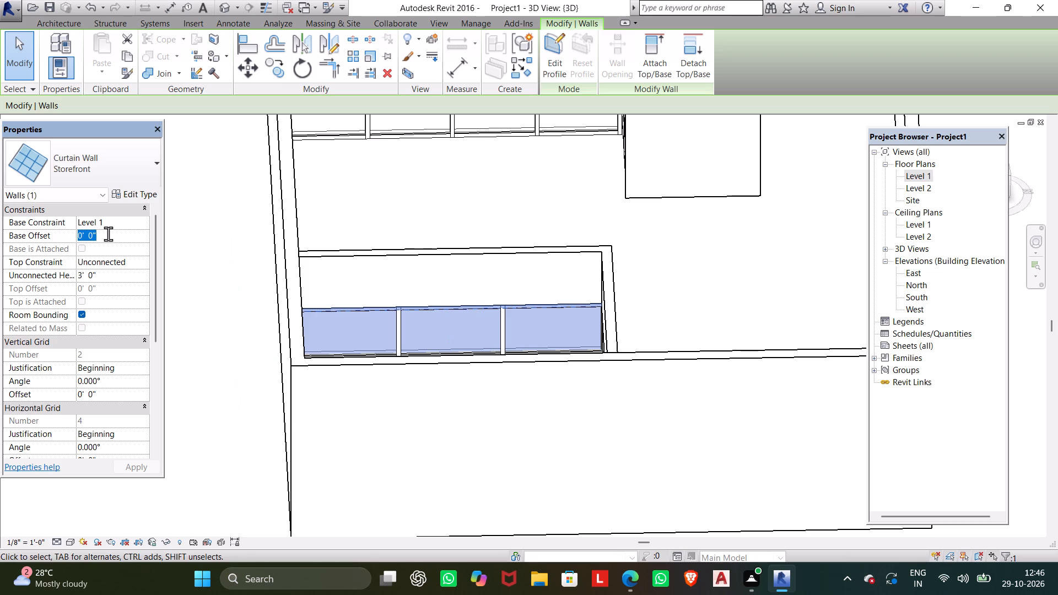
pyautogui.write("6'")
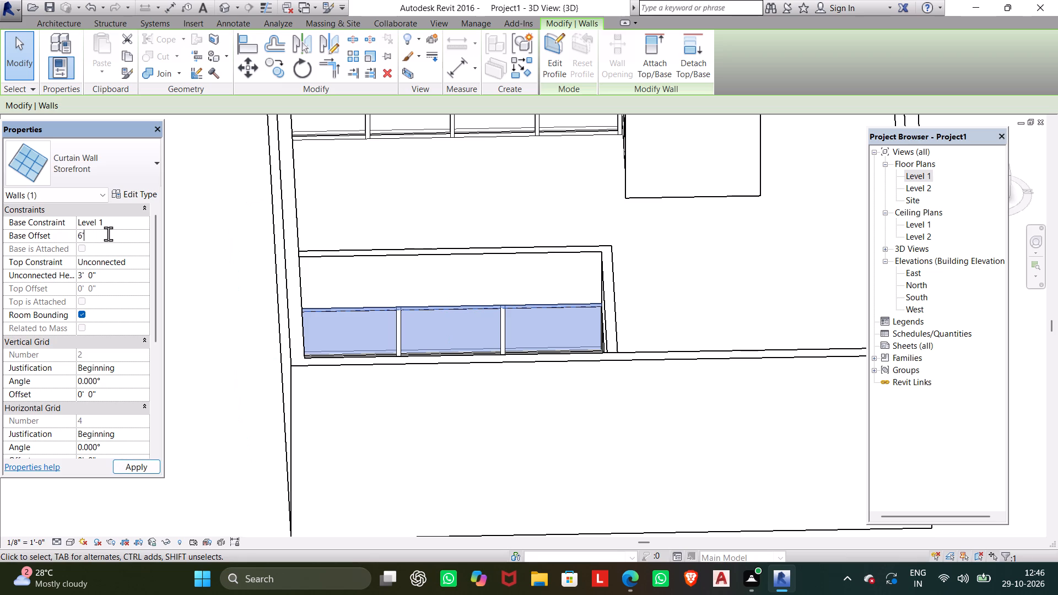
pyautogui.press('Return')
pyautogui.click(116, 467)
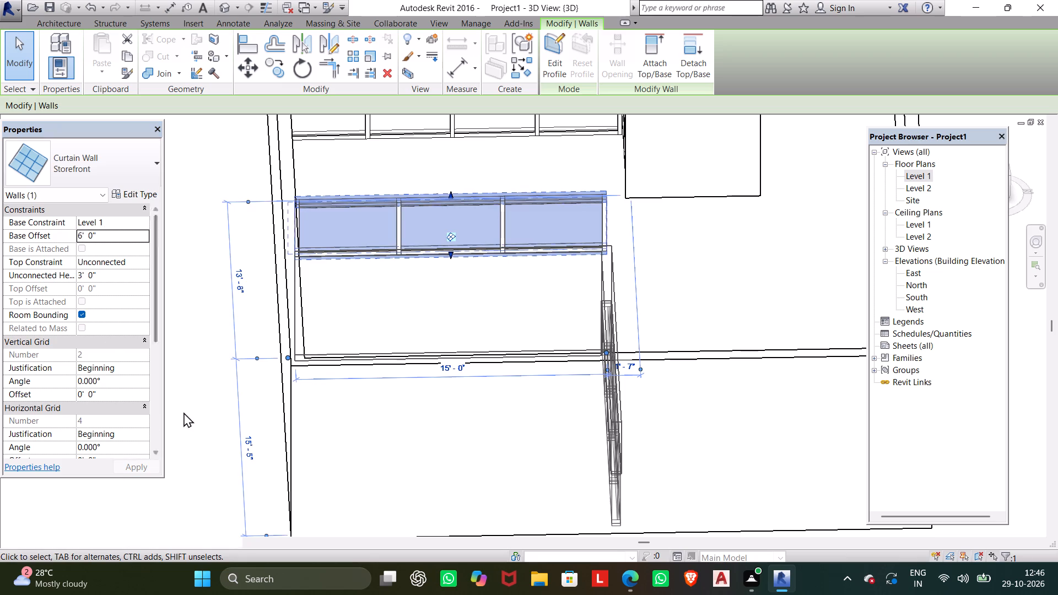
pyautogui.scroll(-3, 266, 353)
pyautogui.moveTo(266, 365); pyautogui.dragTo(271, 394, button='middle')
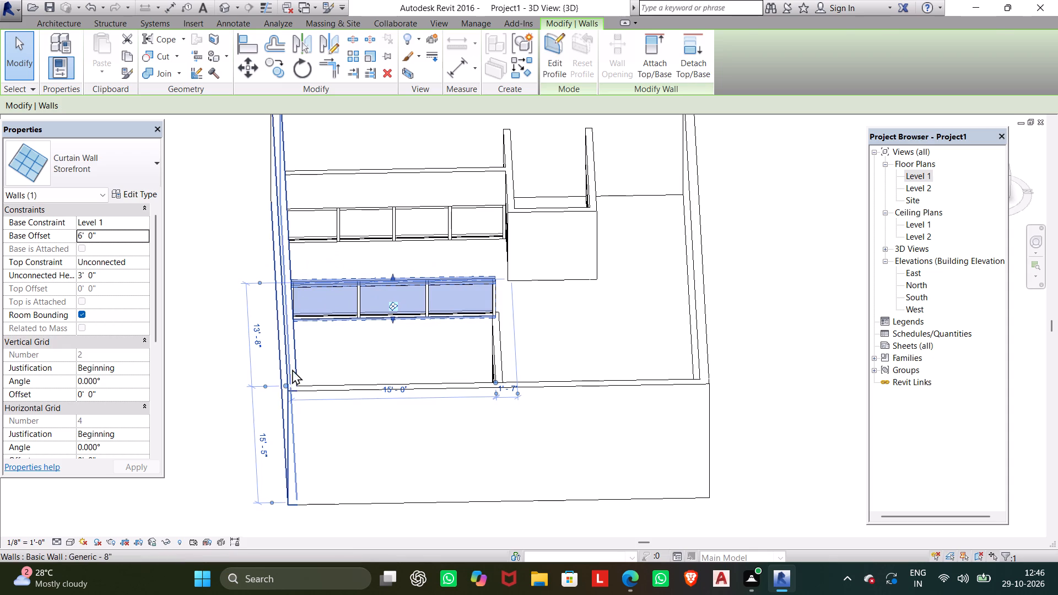
pyautogui.press('Escape')
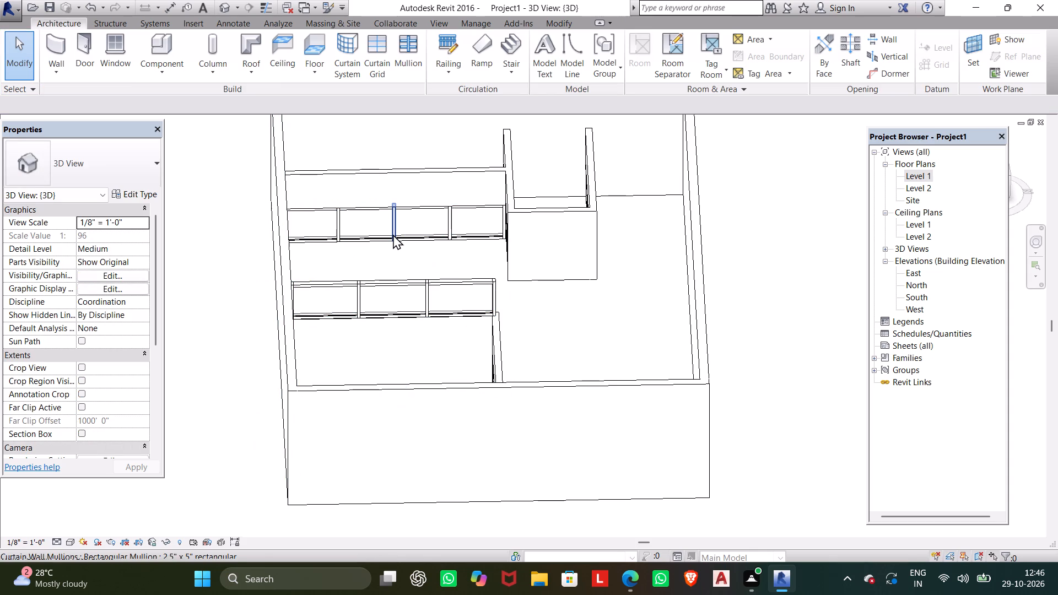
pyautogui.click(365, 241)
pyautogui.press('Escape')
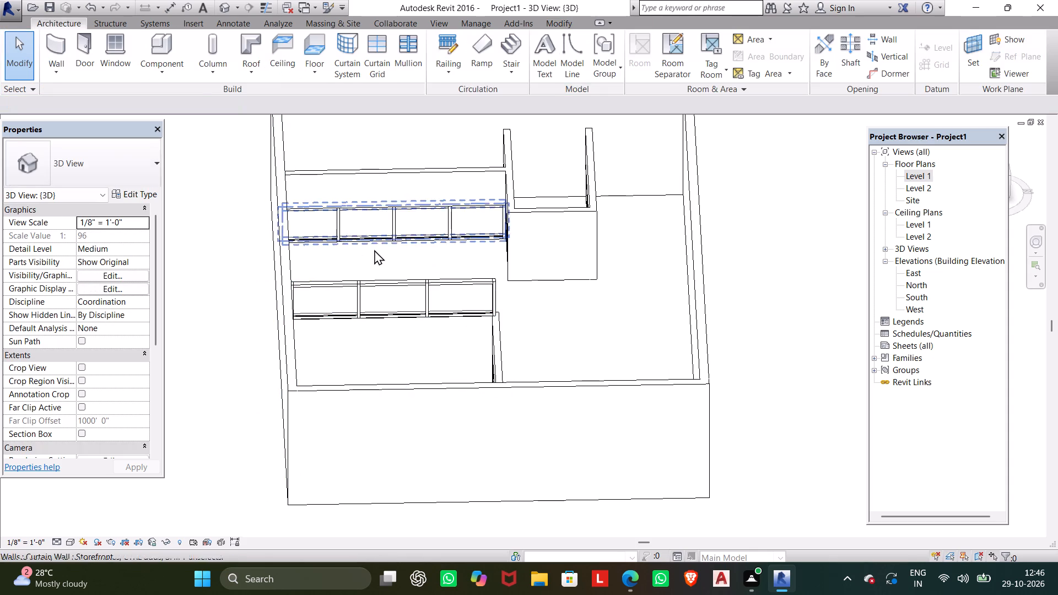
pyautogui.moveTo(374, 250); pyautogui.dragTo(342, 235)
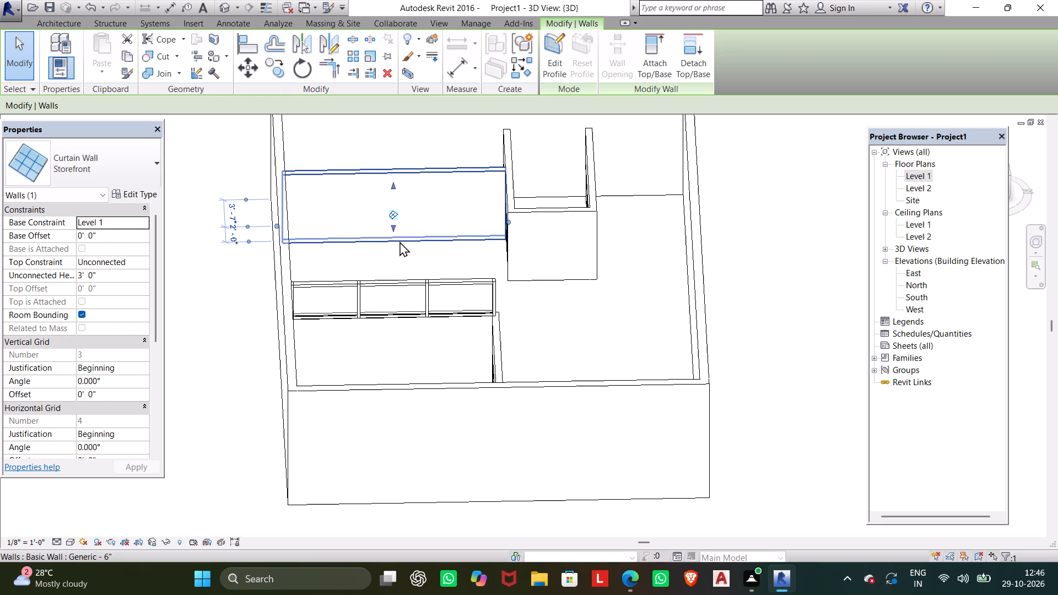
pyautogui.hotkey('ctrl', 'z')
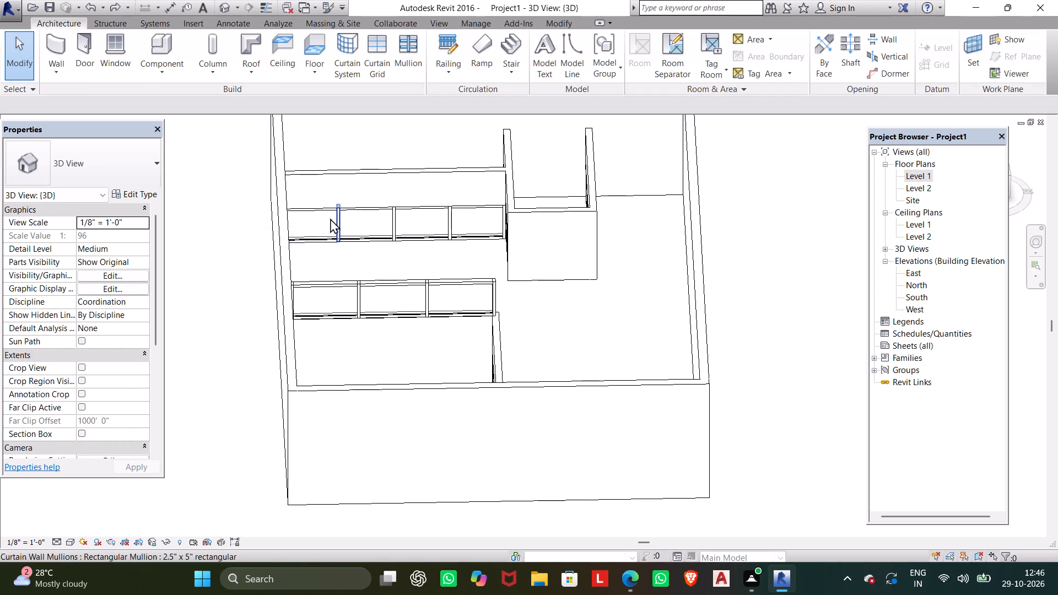
# Set the base offset to 6' for the Storefront wall running from the west room to the south exterior wall.
pyautogui.click(368, 207)
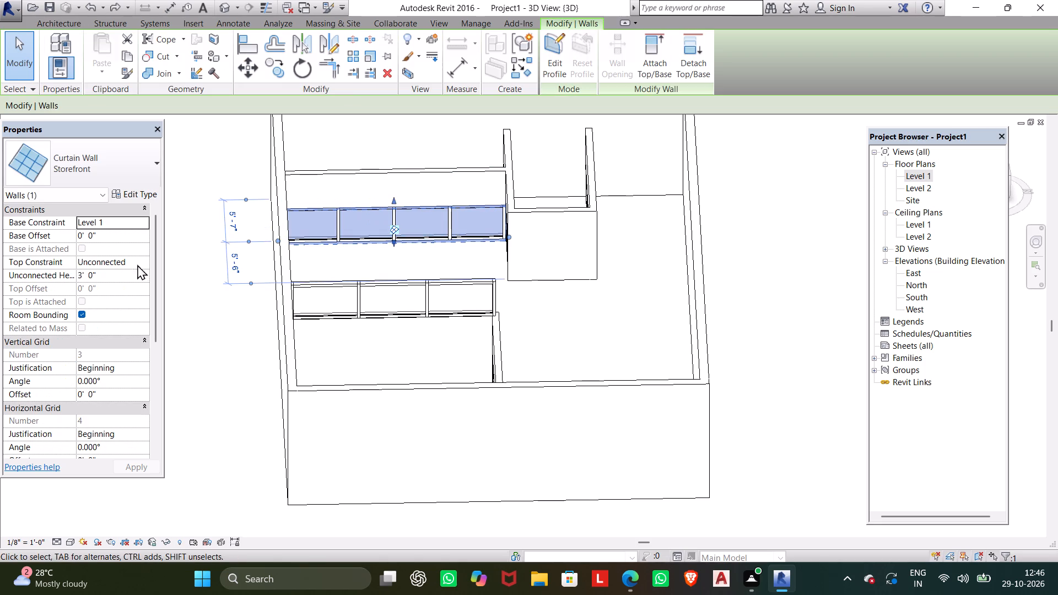
pyautogui.click(118, 231)
pyautogui.write("6'")
pyautogui.press('Return')
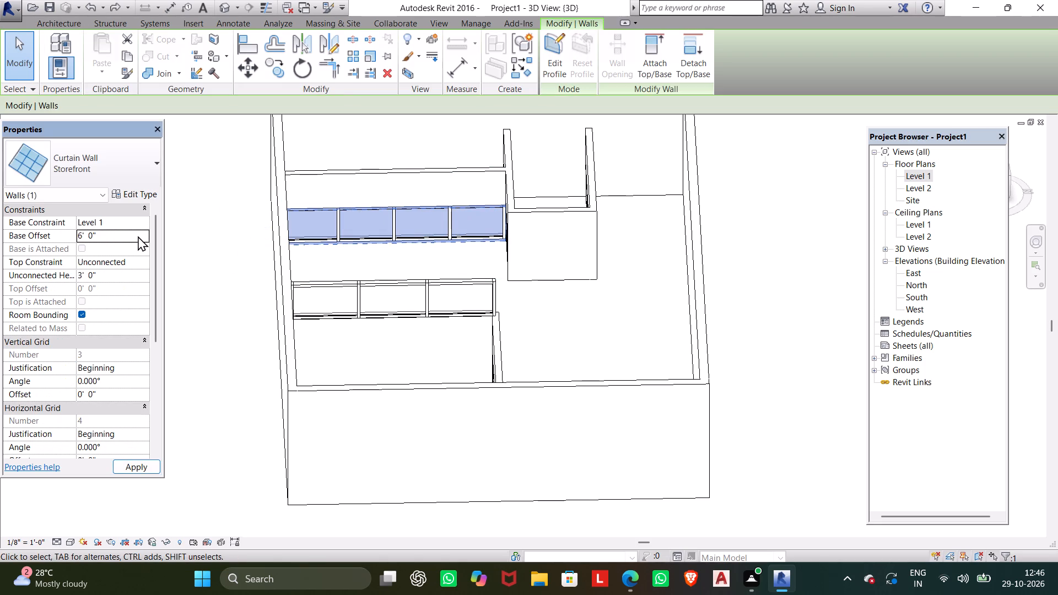
pyautogui.click(131, 470)
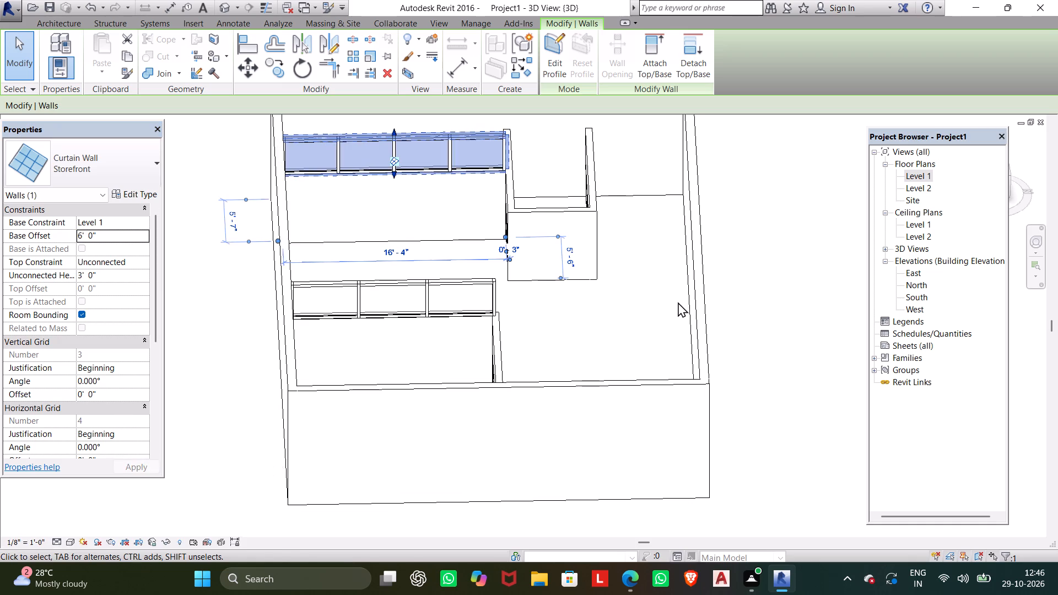
pyautogui.scroll(-2, 678, 300)
pyautogui.moveTo(678, 300); pyautogui.dragTo(593, 376, button='middle')
pyautogui.scroll(1, 593, 376)
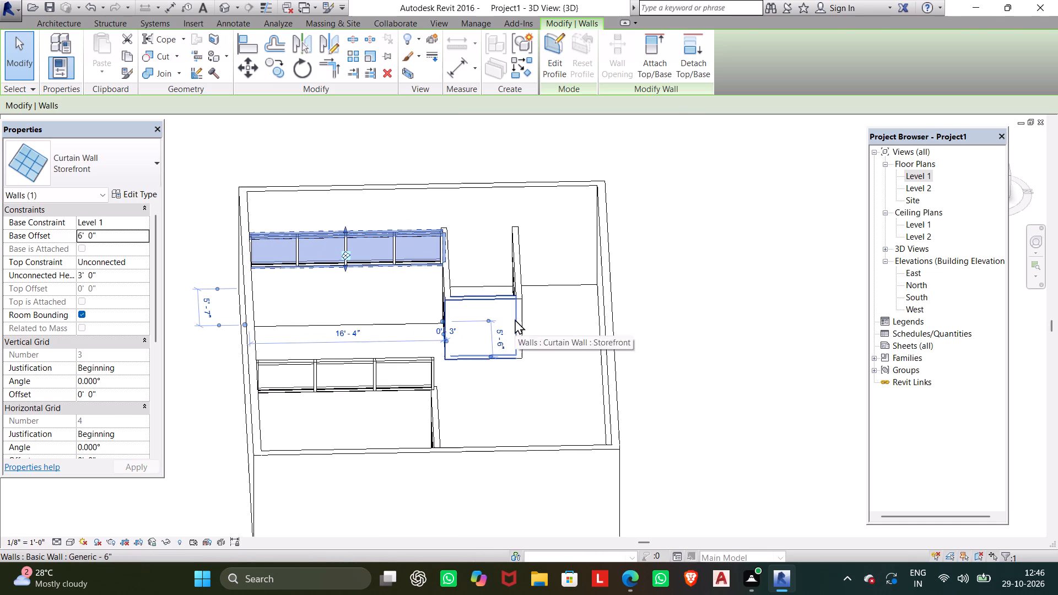
pyautogui.press('Escape')
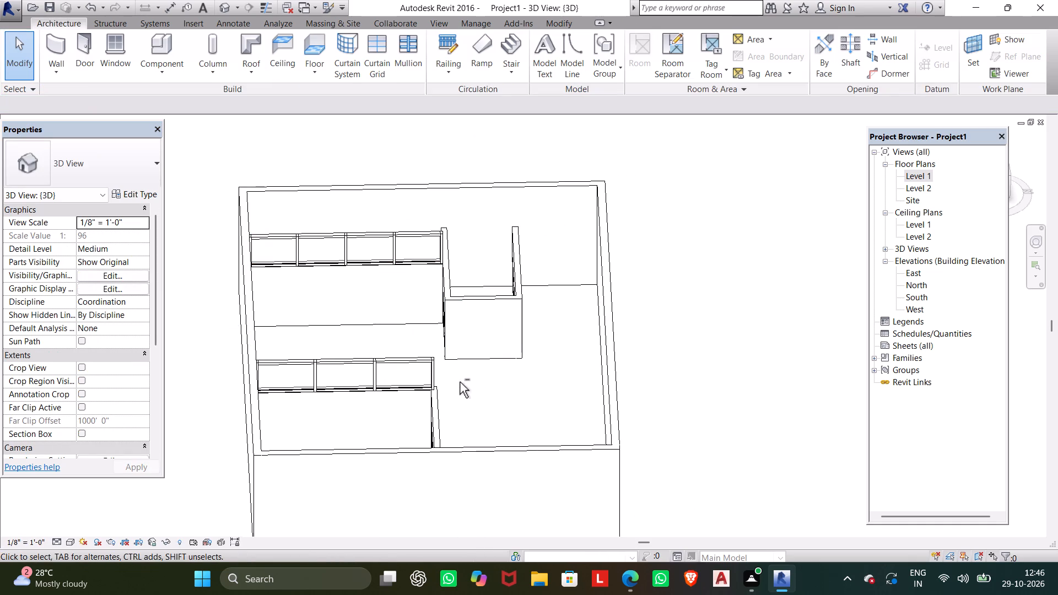
# Set the base offset of the southeast room's north Storefront wall to 6'.
pyautogui.keyDown('shift'); pyautogui.moveTo(460, 382); pyautogui.dragTo(580, 356, button='middle'); pyautogui.keyUp('shift')
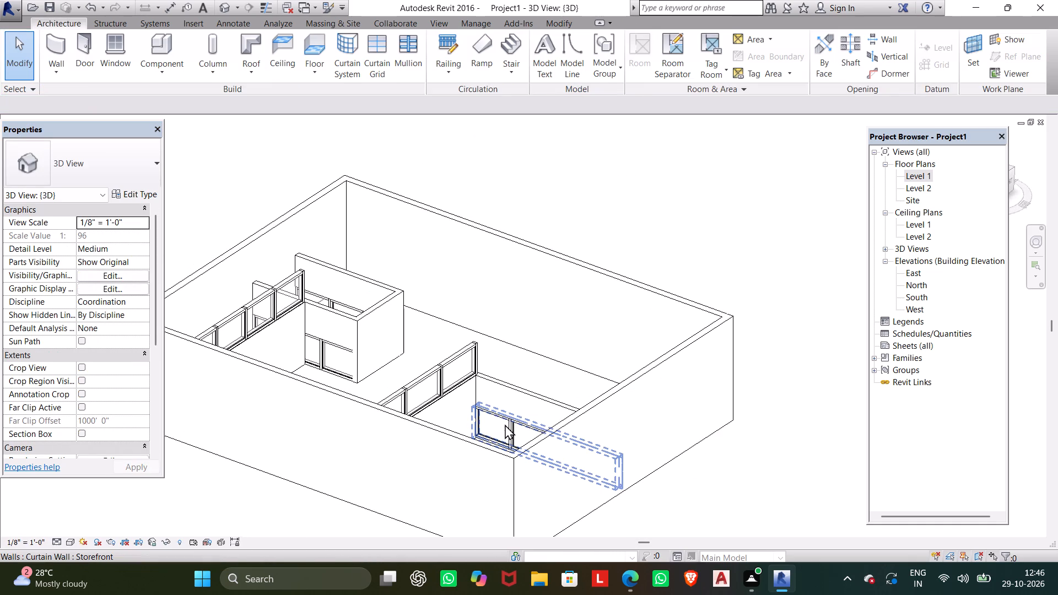
pyautogui.click(510, 419)
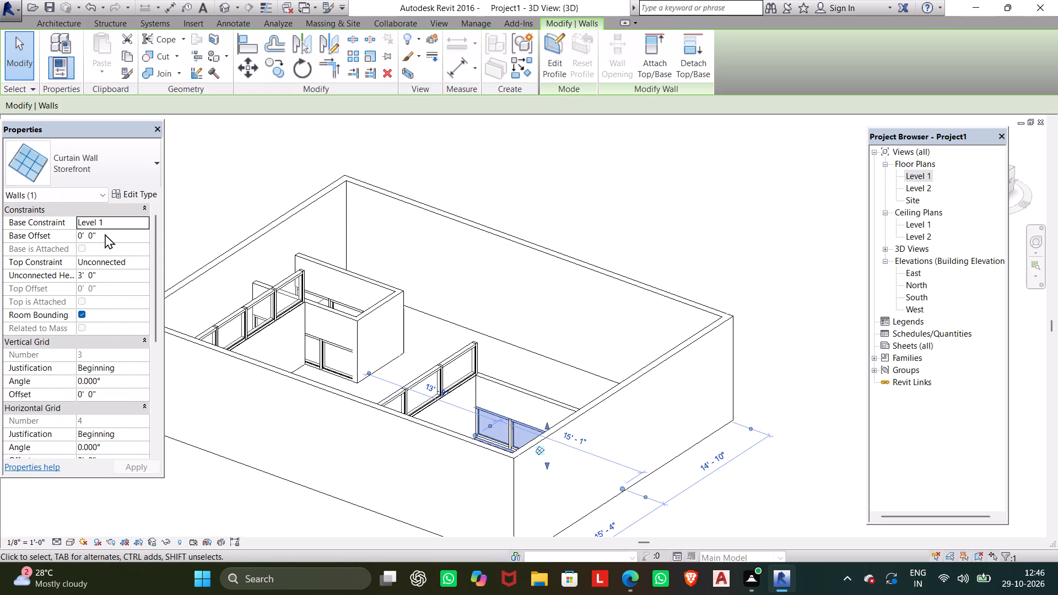
pyautogui.click(105, 234)
pyautogui.write("6'")
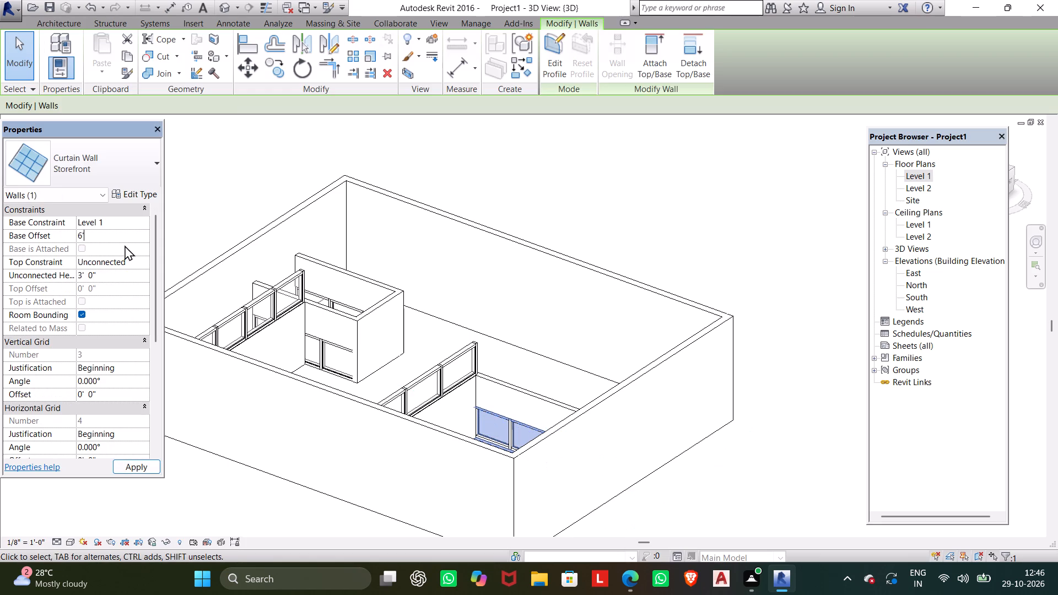
pyautogui.press('Return')
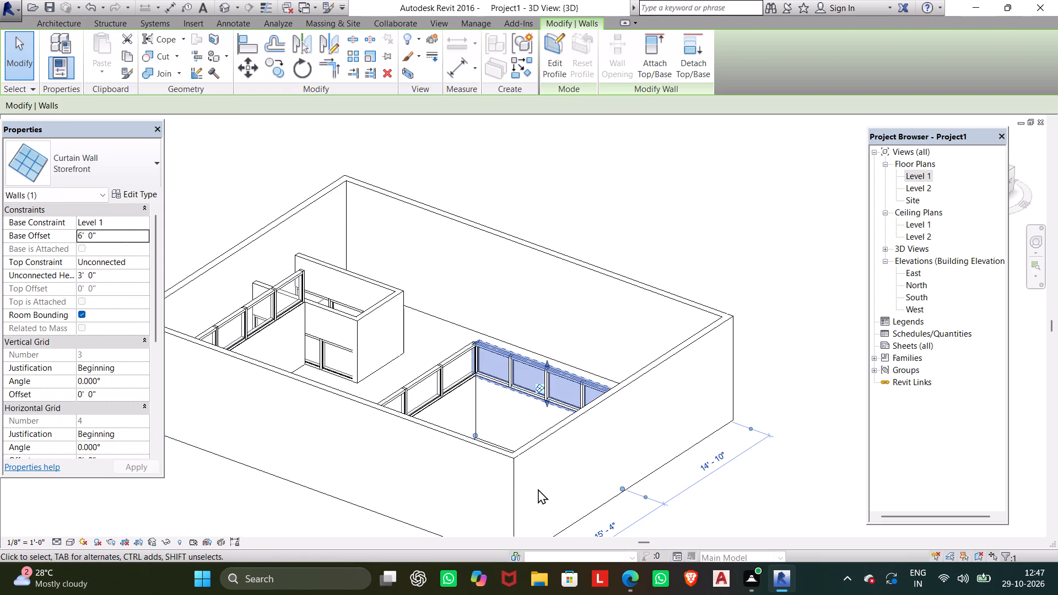
pyautogui.press('Escape')
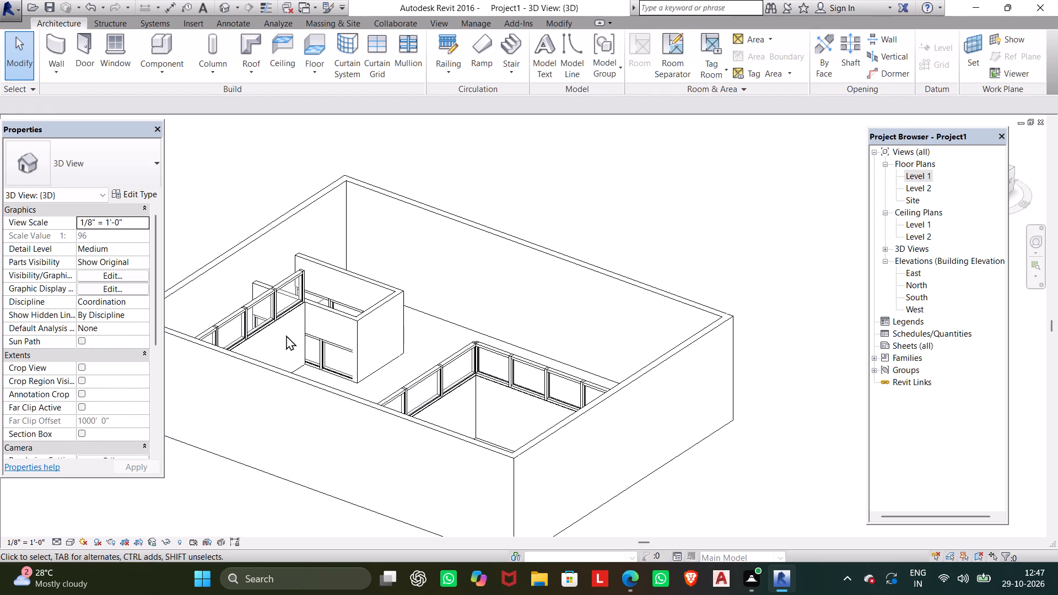
# Set the base offset of the Storefront wall on the west room's south partition to 6'.
pyautogui.click(316, 340)
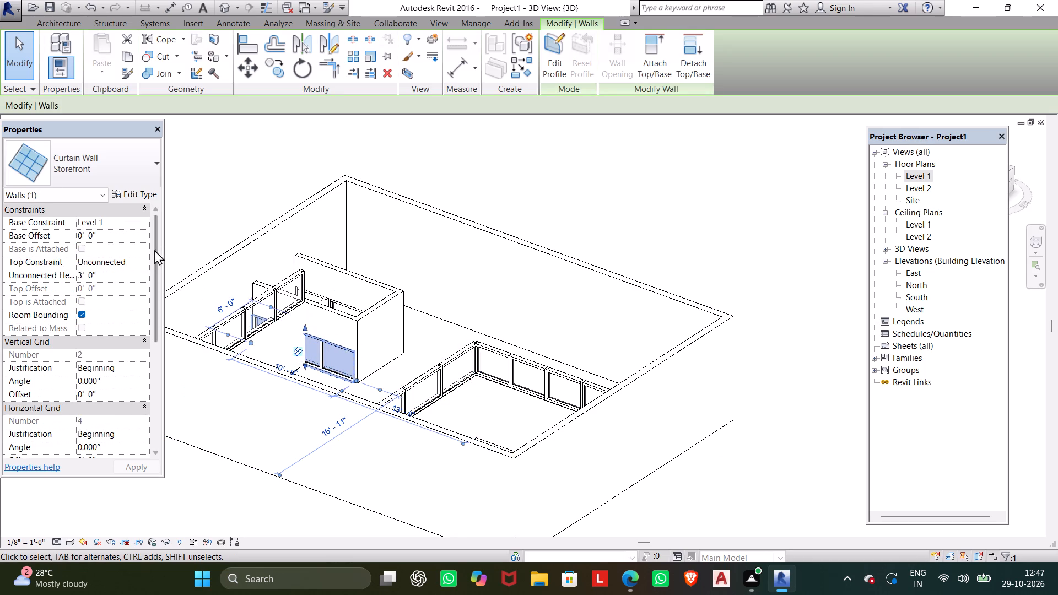
pyautogui.click(122, 232)
pyautogui.write("6'")
pyautogui.press('Return')
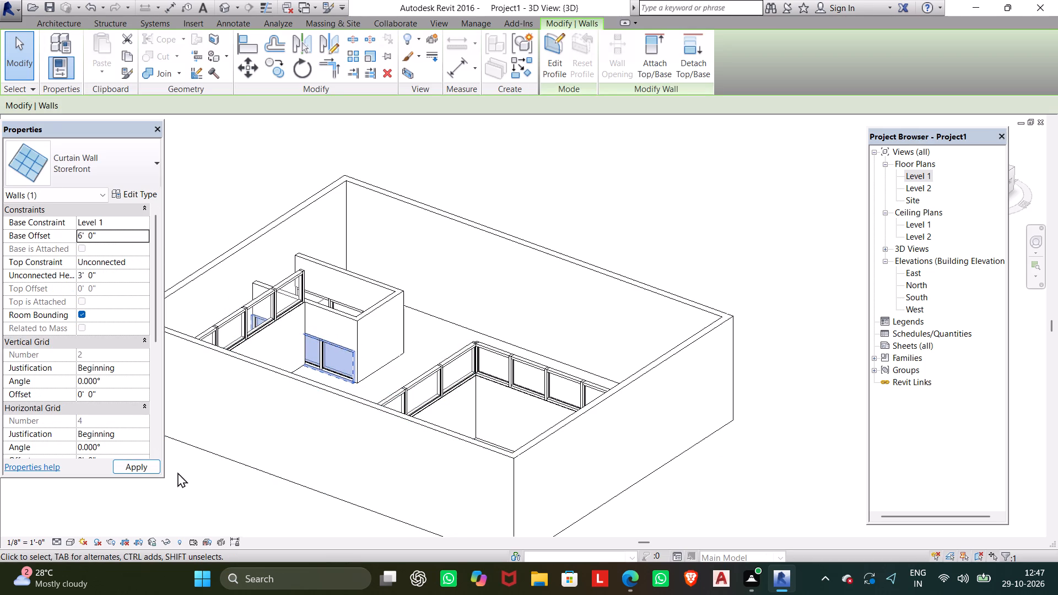
pyautogui.click(139, 463)
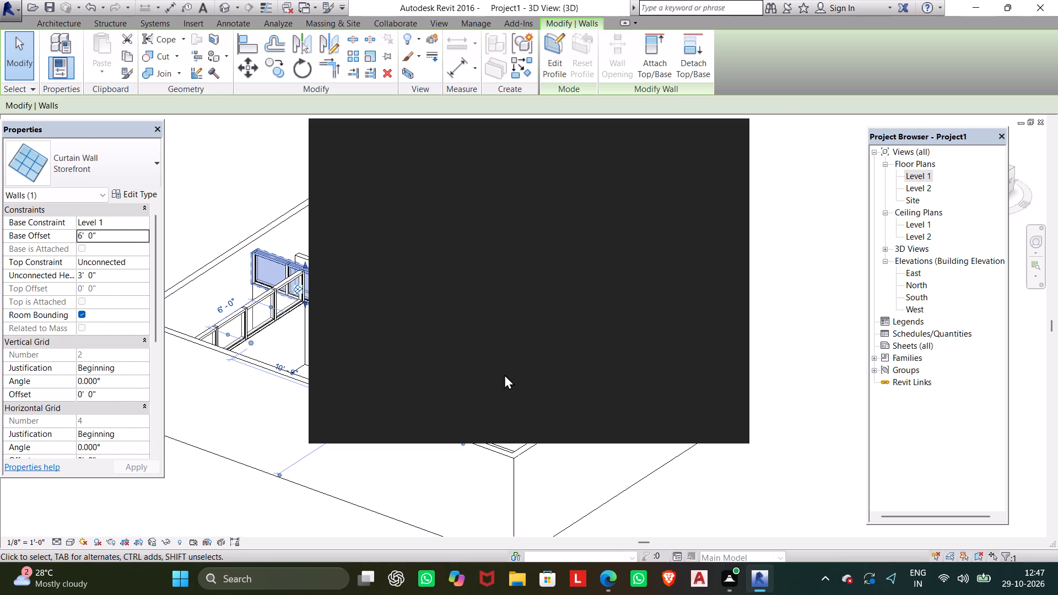
pyautogui.click(726, 135)
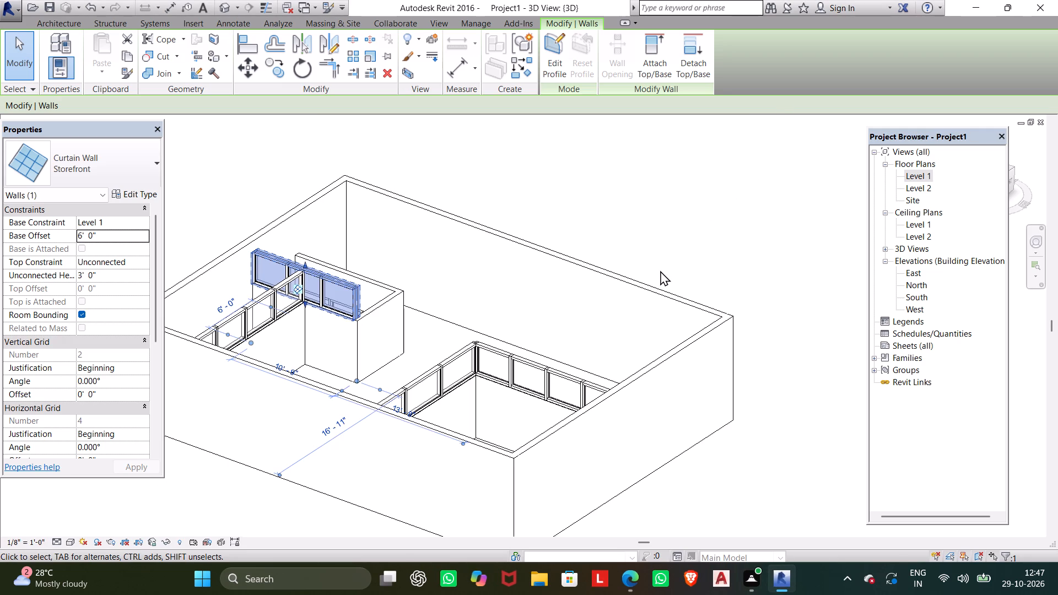
pyautogui.press('Escape')
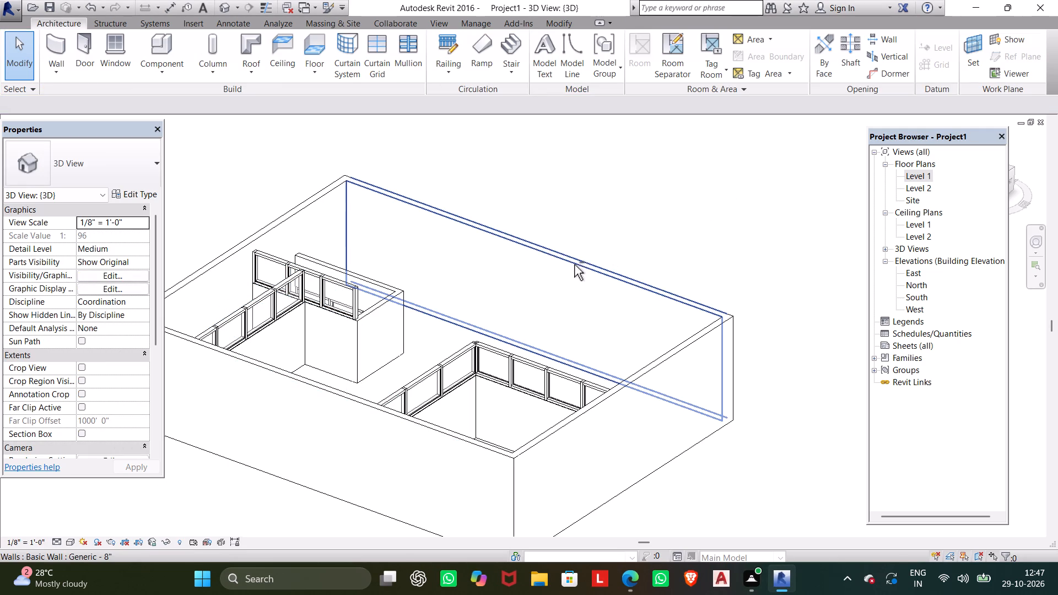
# Set the base offset of the Storefront wall on the west room's north partition to 6'.
pyautogui.keyDown('shift'); pyautogui.moveTo(574, 264); pyautogui.dragTo(486, 294, button='middle'); pyautogui.keyUp('shift')
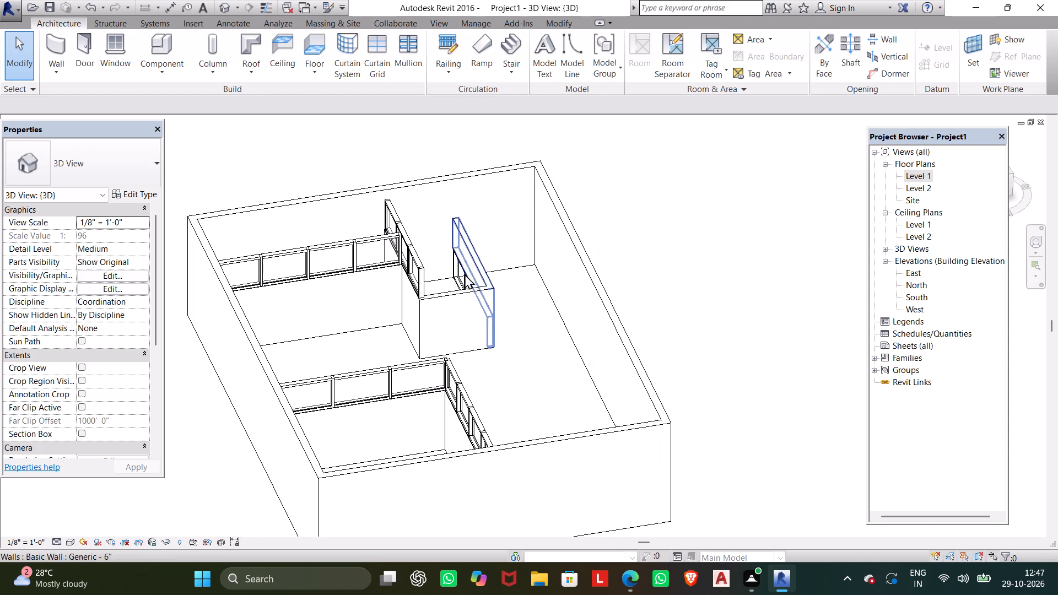
pyautogui.click(456, 261)
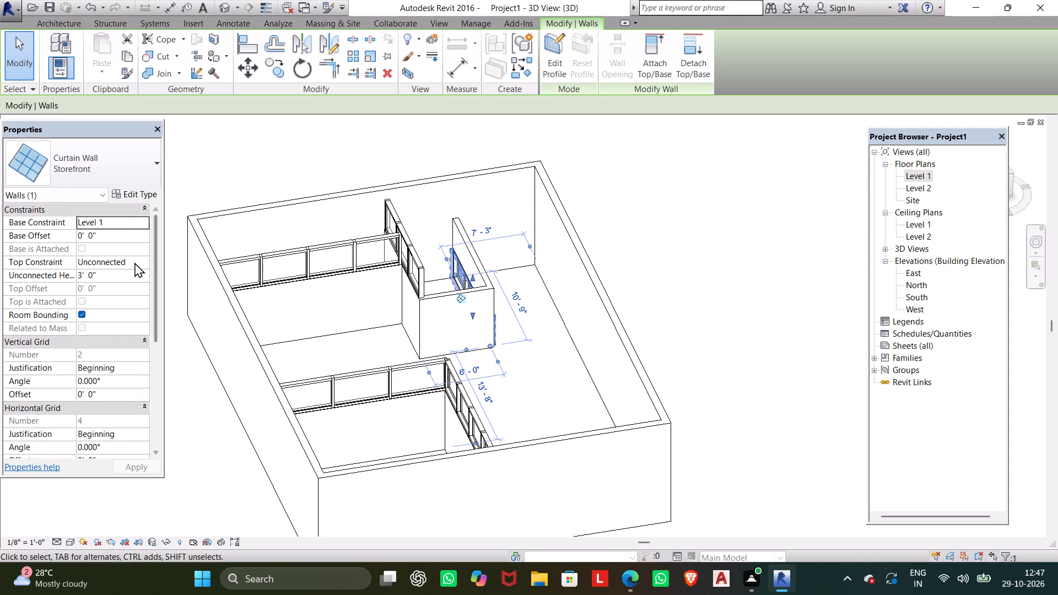
pyautogui.click(101, 226)
pyautogui.click(106, 241)
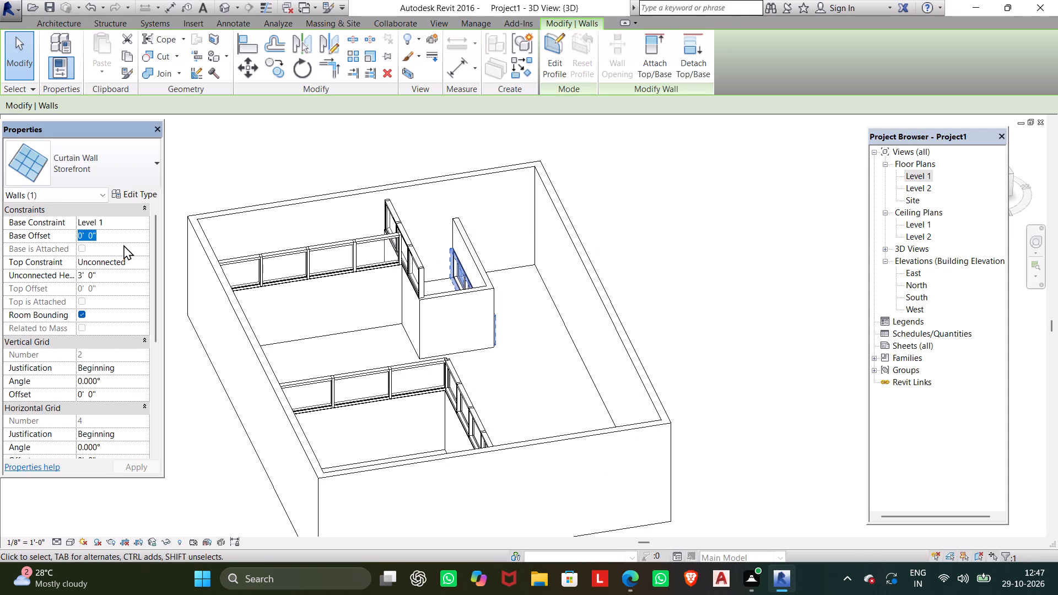
pyautogui.press('3')
pyautogui.press('BackSpace')
pyautogui.write("6'")
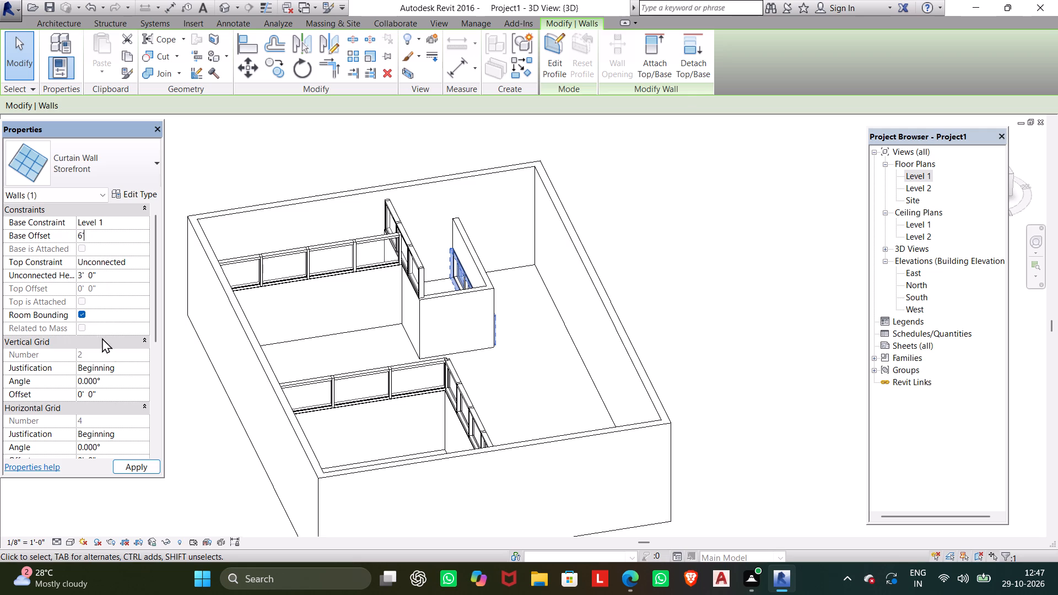
pyautogui.click(144, 469)
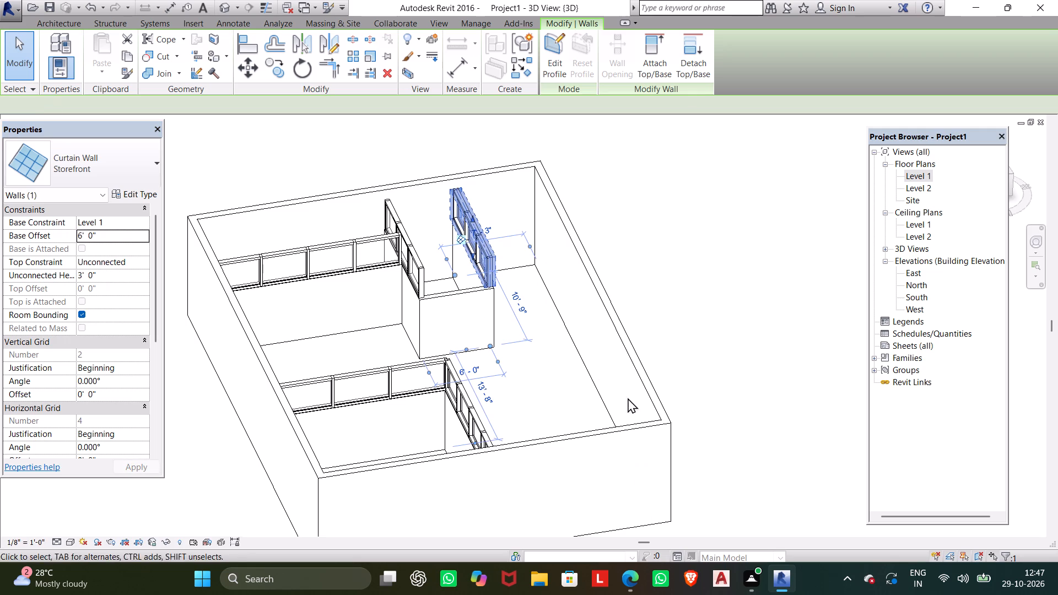
pyautogui.press('Escape')
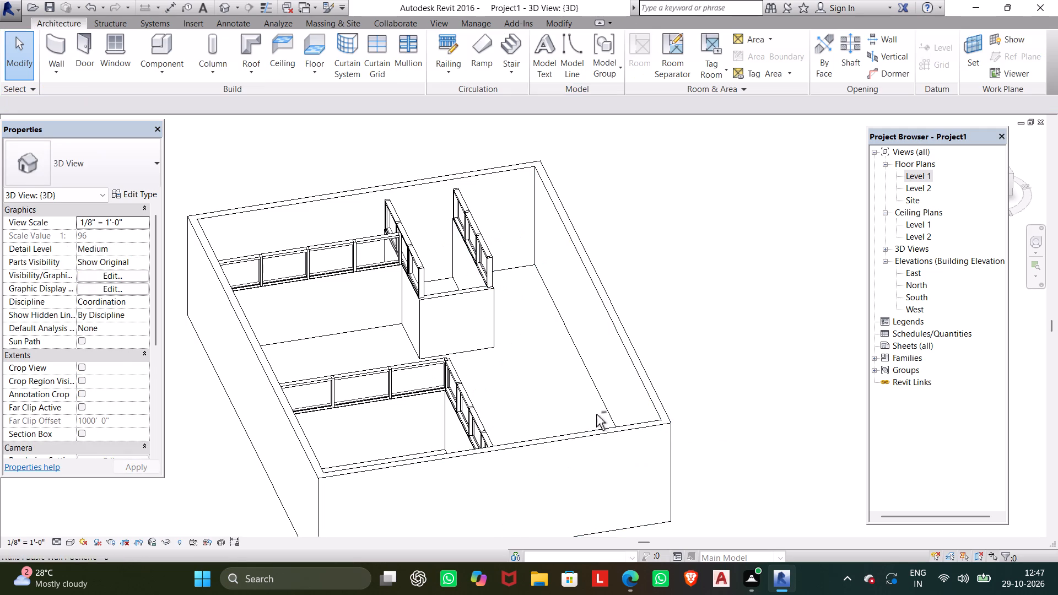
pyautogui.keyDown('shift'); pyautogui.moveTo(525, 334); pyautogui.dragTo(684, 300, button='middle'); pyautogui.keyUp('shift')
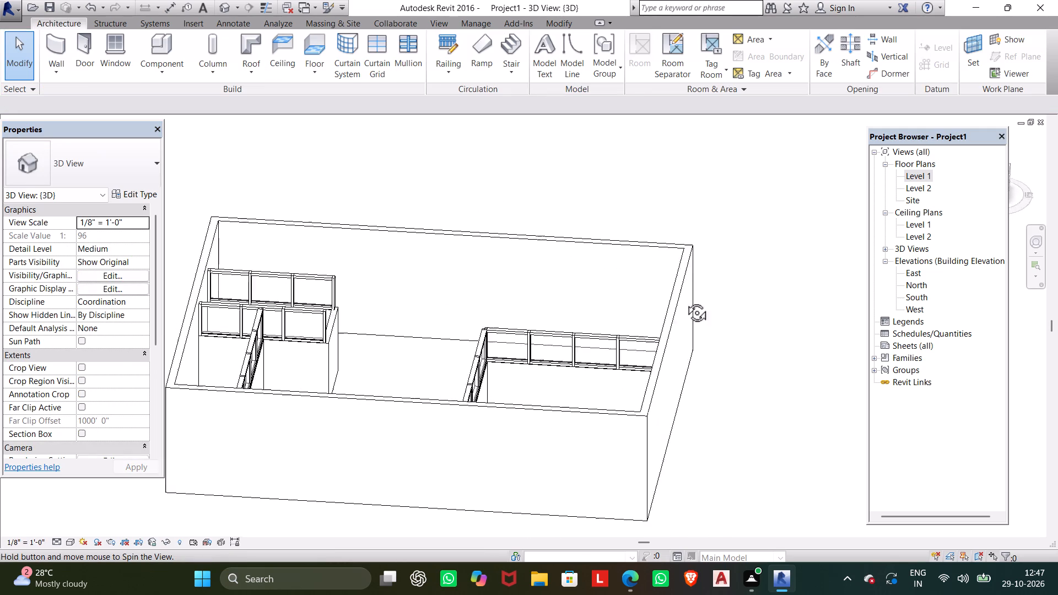
# Set the unconnected height of the Generic - 6" wall forming the west room's south partition to 3'.
pyautogui.keyDown('shift'); pyautogui.moveTo(684, 300); pyautogui.dragTo(703, 334, button='middle'); pyautogui.keyUp('shift')
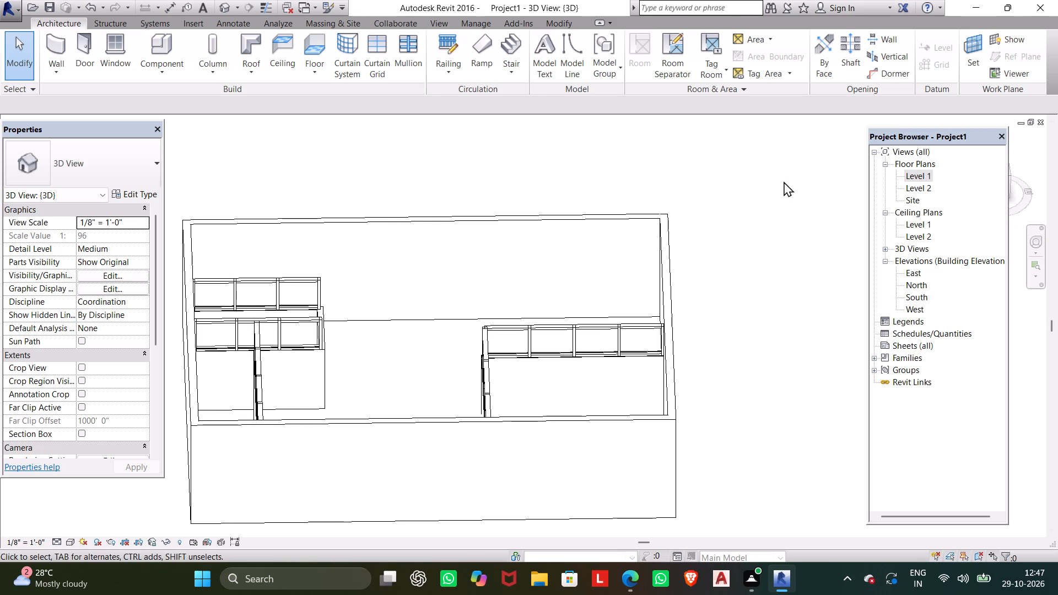
pyautogui.click(321, 369)
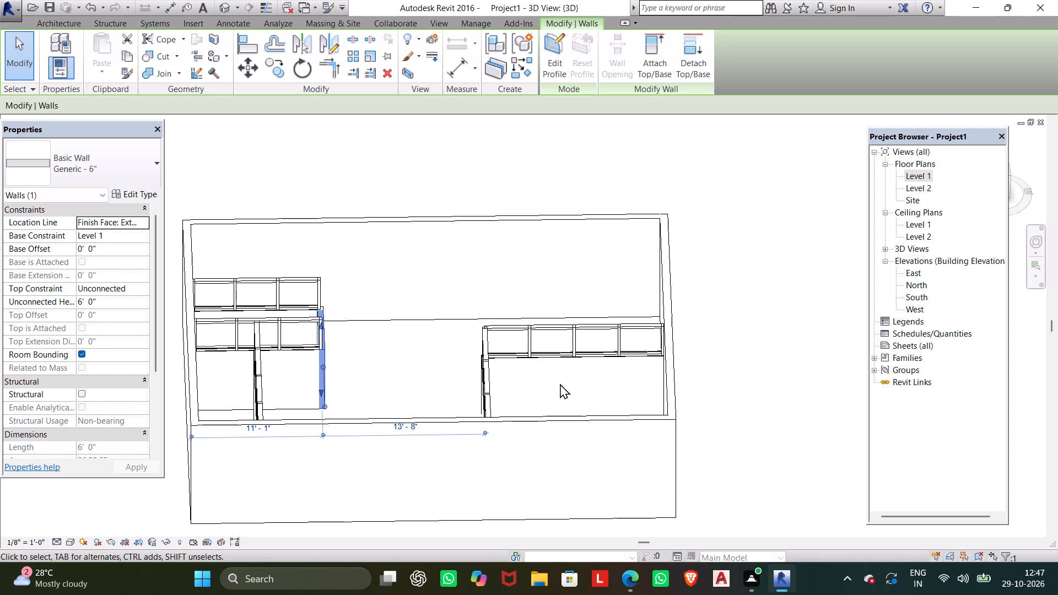
pyautogui.scroll(6, 195, 375)
pyautogui.click(332, 475)
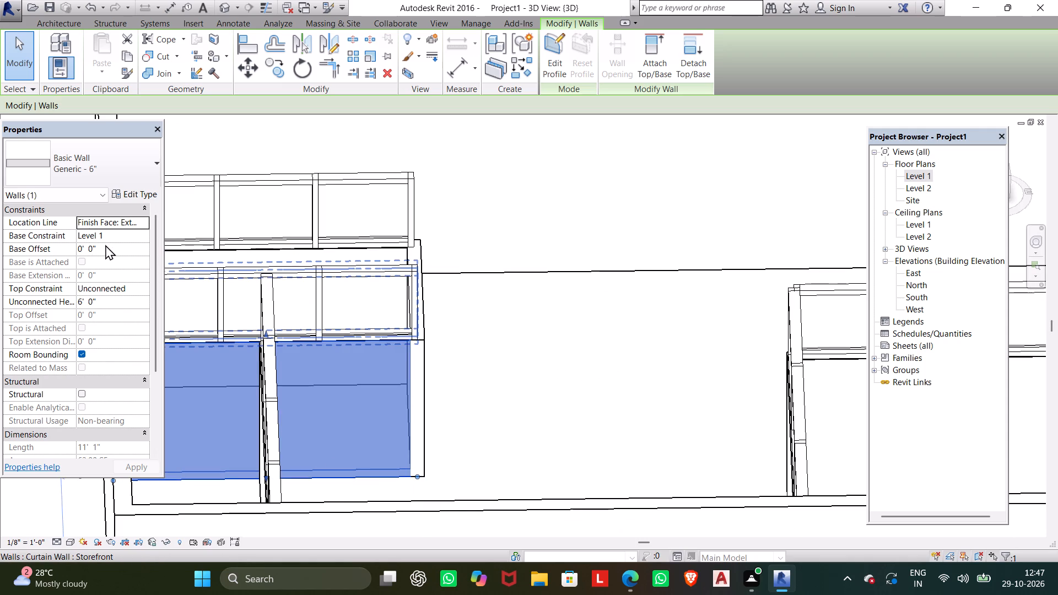
pyautogui.click(99, 296)
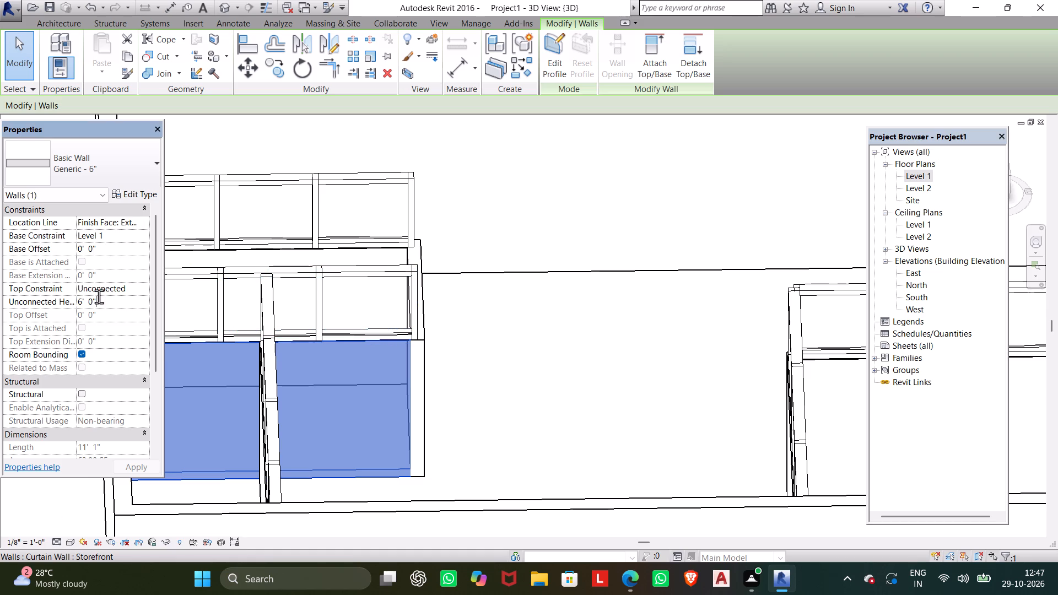
pyautogui.moveTo(99, 296); pyautogui.dragTo(58, 297)
pyautogui.write("3'")
pyautogui.press('Return')
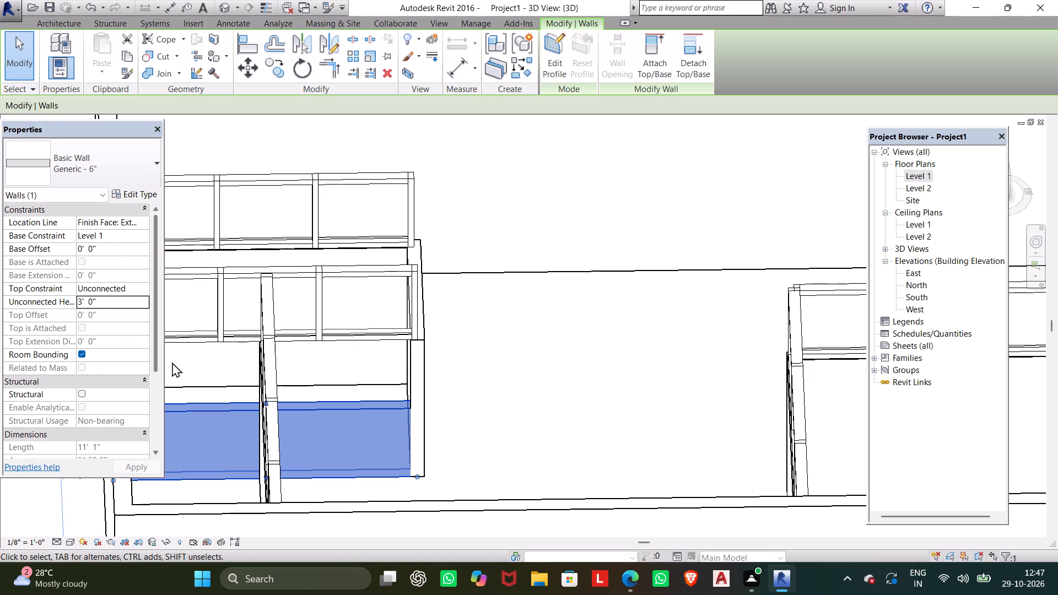
# Give the Storefront wall on the west room's south partition an unconnected height of 6' and a base offset of 3'.
pyautogui.click(326, 256)
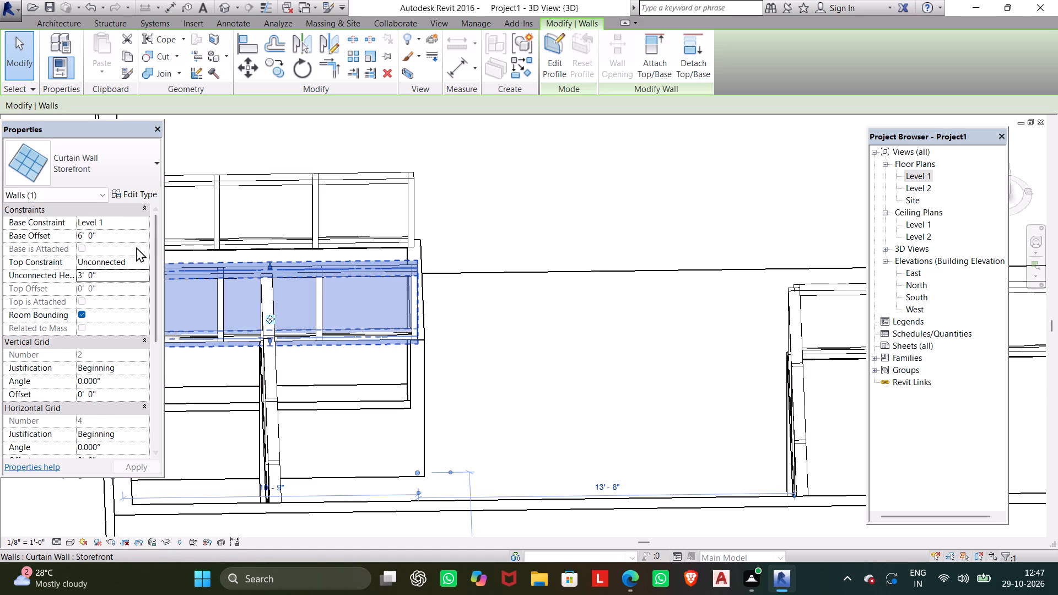
pyautogui.click(92, 277)
pyautogui.moveTo(95, 276); pyautogui.dragTo(43, 272)
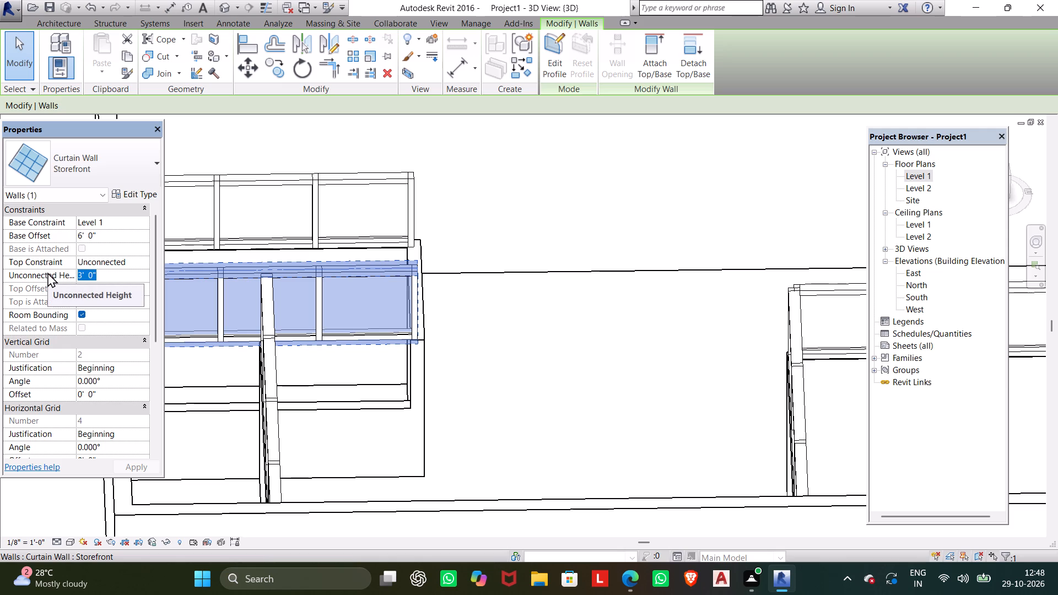
pyautogui.write("6'")
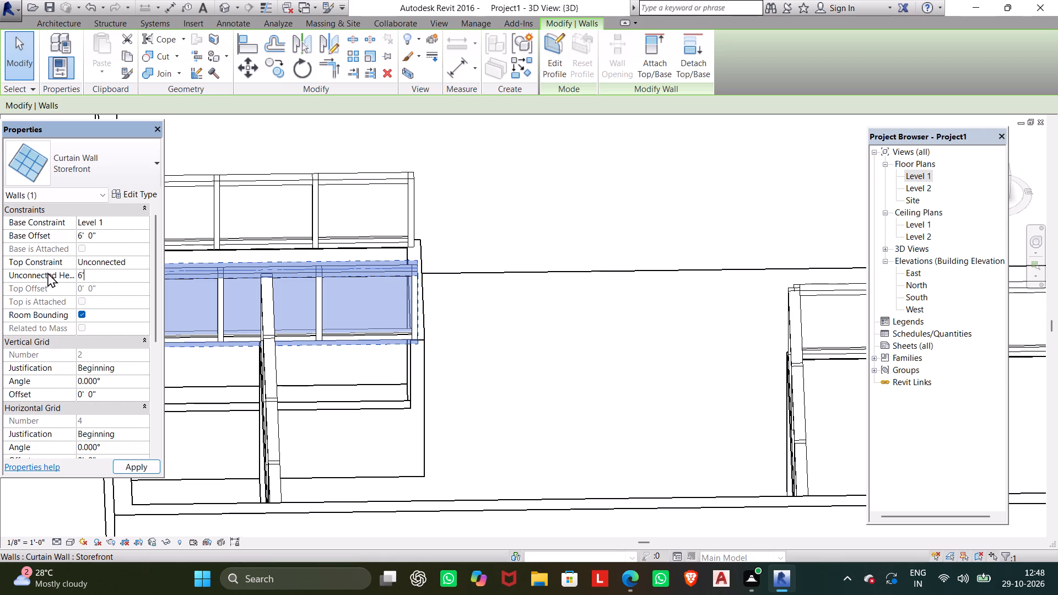
pyautogui.press('Return')
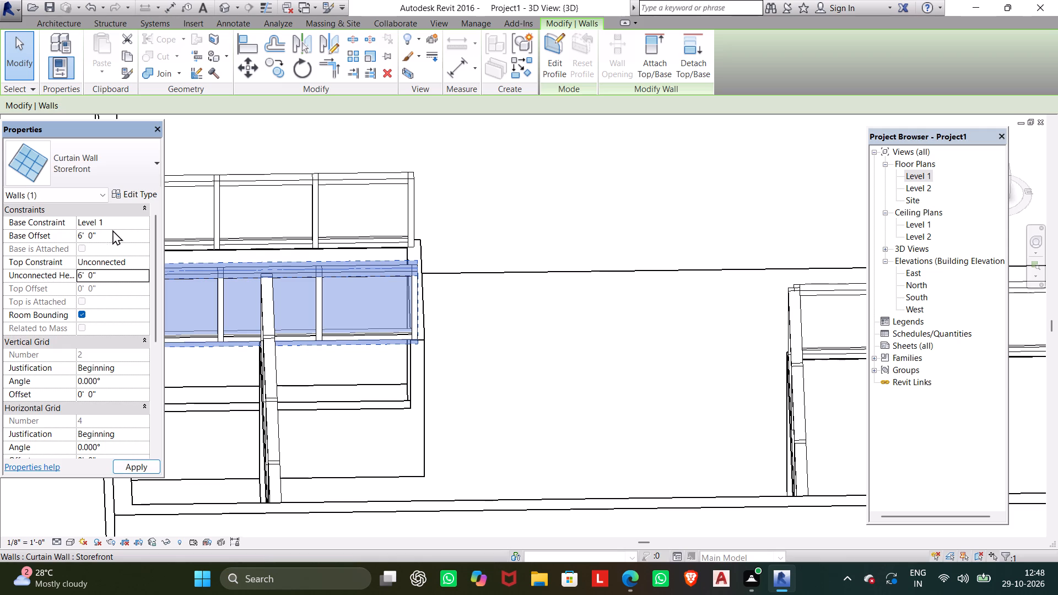
pyautogui.click(112, 230)
pyautogui.write("3'")
pyautogui.click(127, 465)
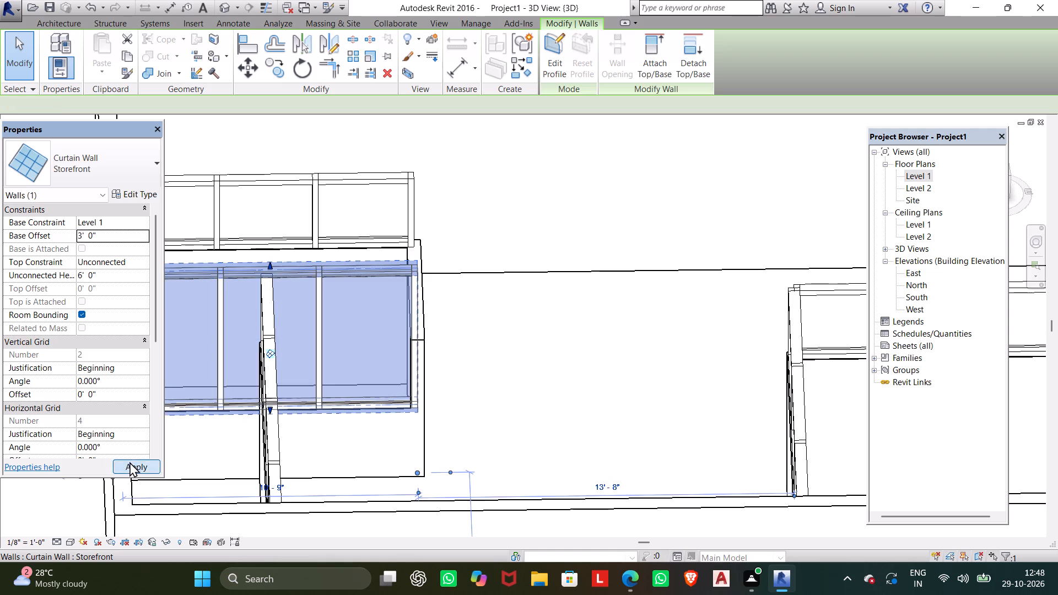
pyautogui.moveTo(573, 303); pyautogui.dragTo(752, 304, button='middle')
pyautogui.press('Escape')
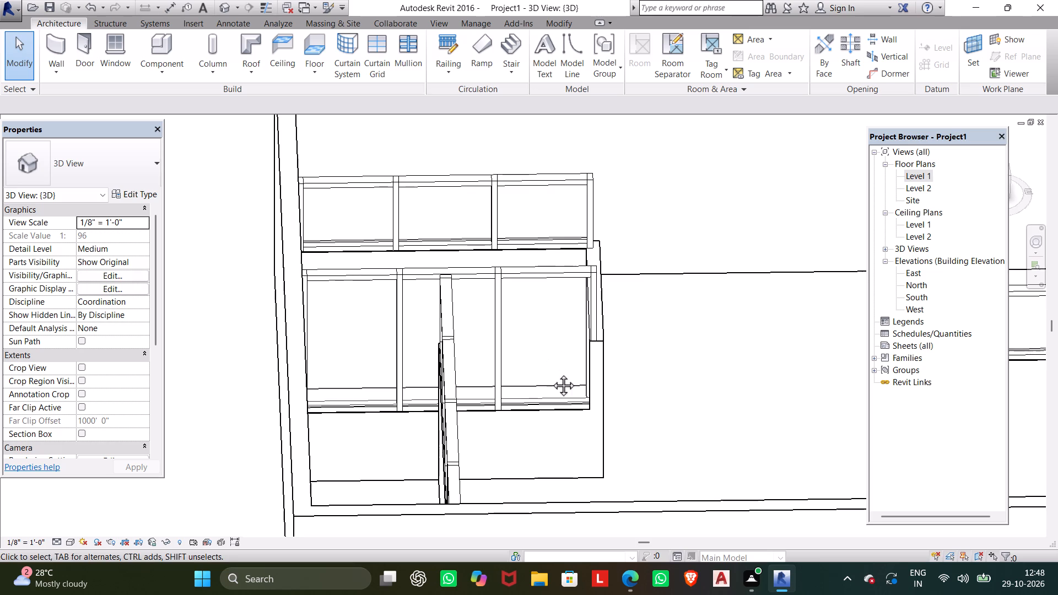
# Examine the fit of the Storefront walls on their partitions from several angles around the office.
pyautogui.keyDown('shift'); pyautogui.moveTo(553, 374); pyautogui.dragTo(447, 305, button='middle'); pyautogui.keyUp('shift')
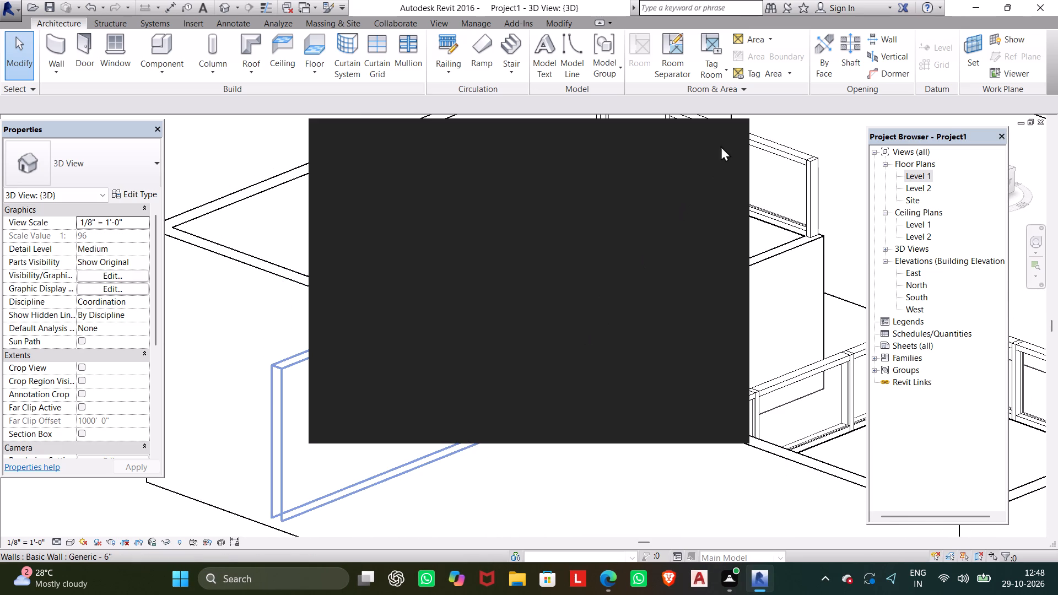
pyautogui.click(724, 141)
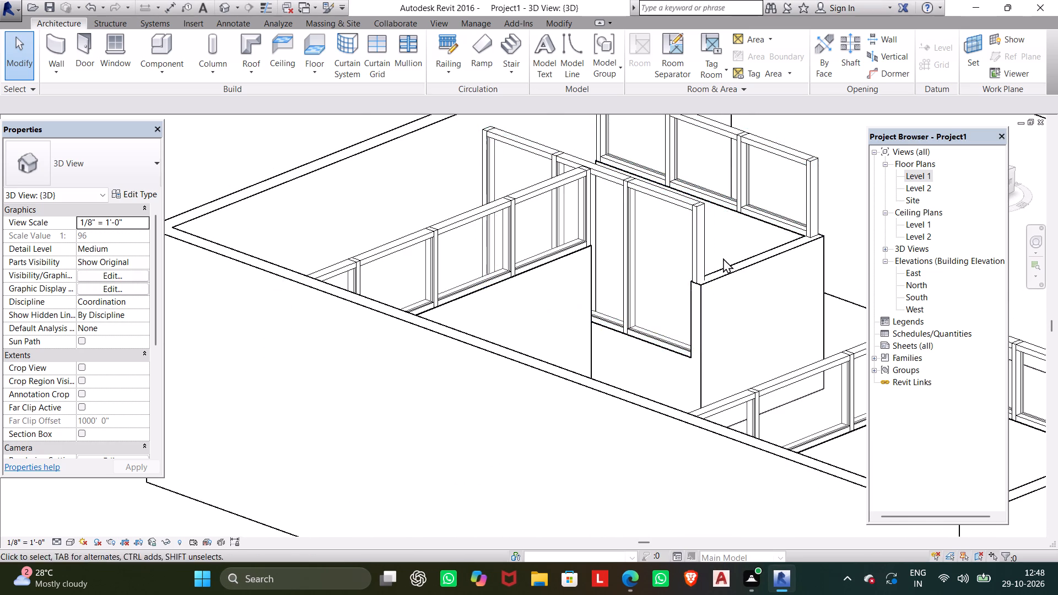
pyautogui.scroll(-1, 791, 250)
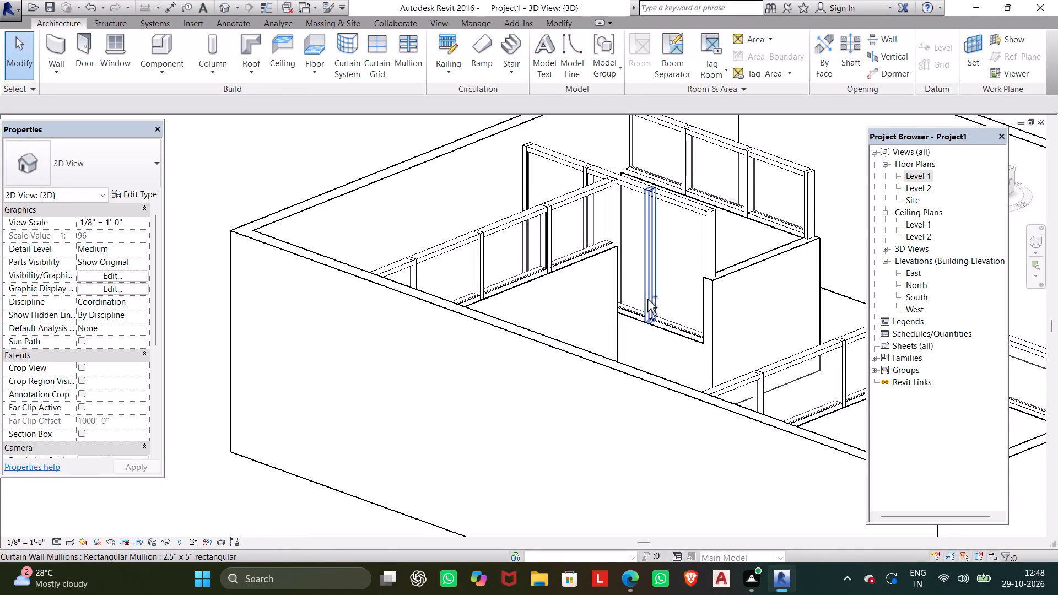
pyautogui.keyDown('shift'); pyautogui.moveTo(647, 299); pyautogui.dragTo(793, 341, button='middle'); pyautogui.keyUp('shift')
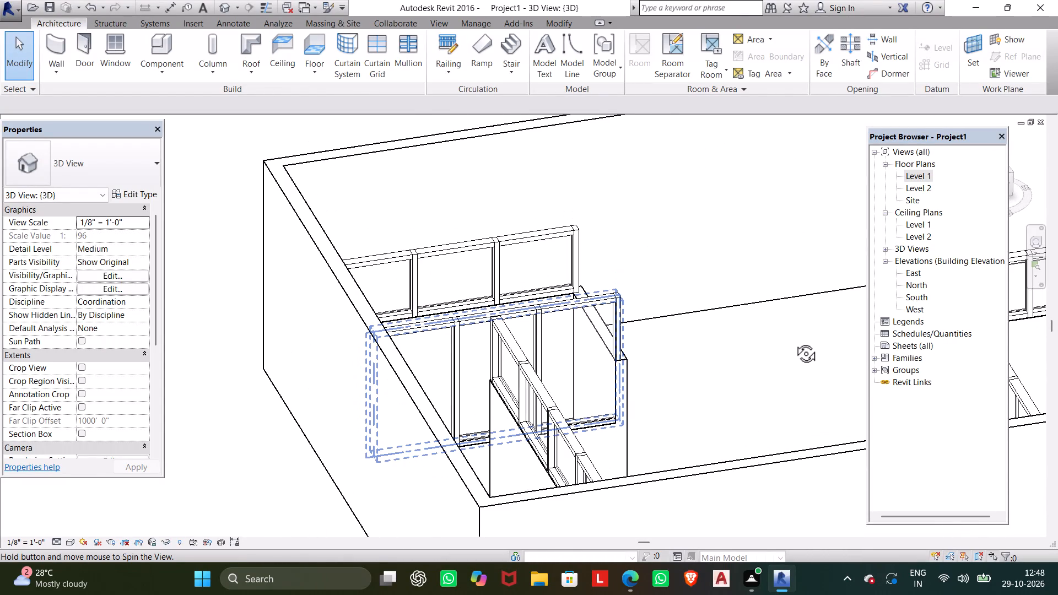
pyautogui.keyDown('shift'); pyautogui.moveTo(793, 341); pyautogui.dragTo(704, 354, button='middle'); pyautogui.keyUp('shift')
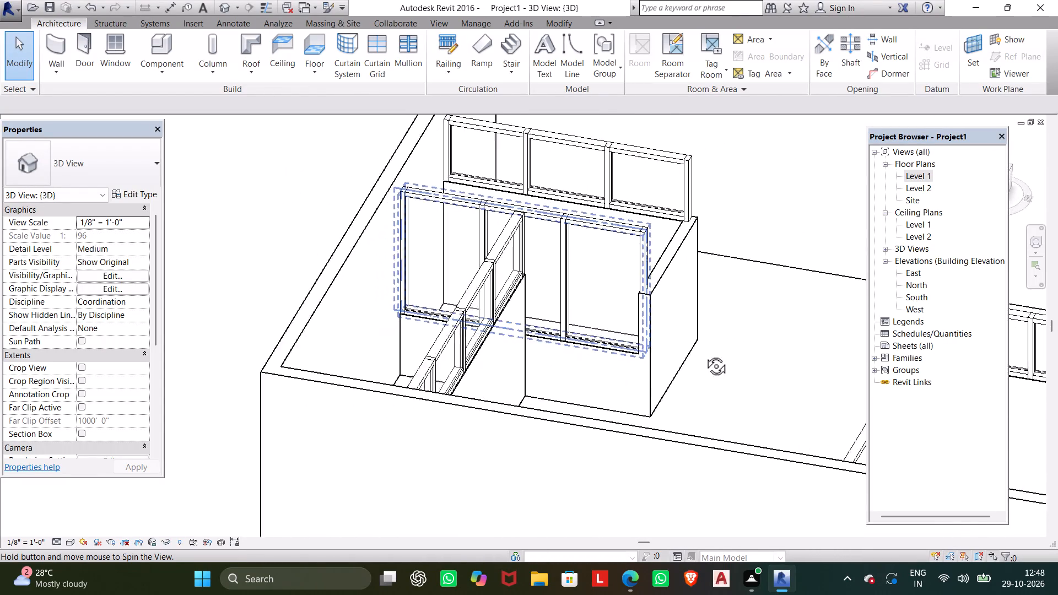
pyautogui.keyDown('shift'); pyautogui.moveTo(704, 354); pyautogui.dragTo(609, 334, button='middle'); pyautogui.keyUp('shift')
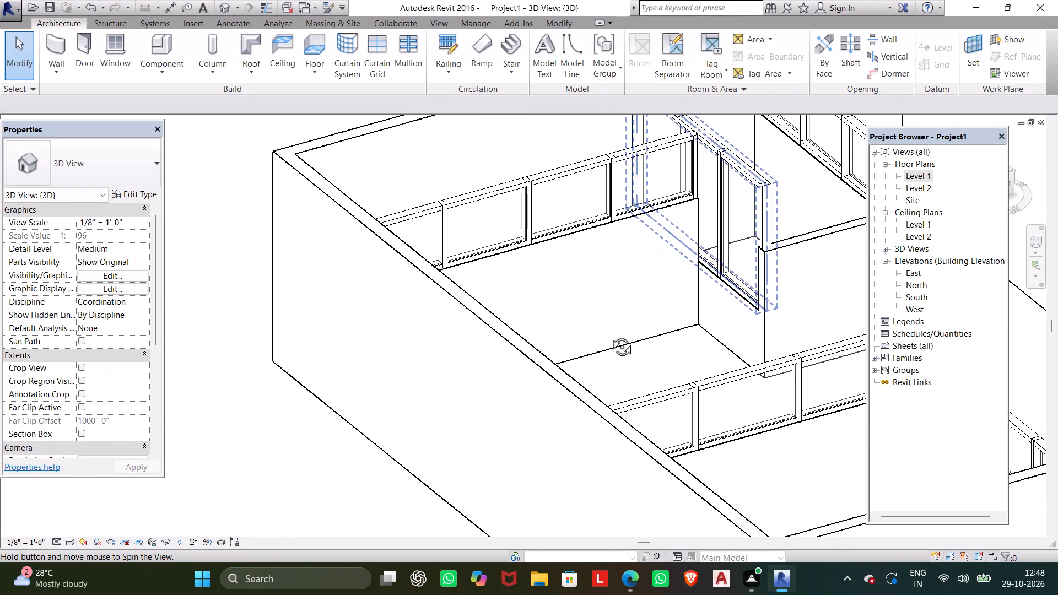
pyautogui.keyDown('shift'); pyautogui.moveTo(609, 334); pyautogui.dragTo(447, 257, button='middle'); pyautogui.keyUp('shift')
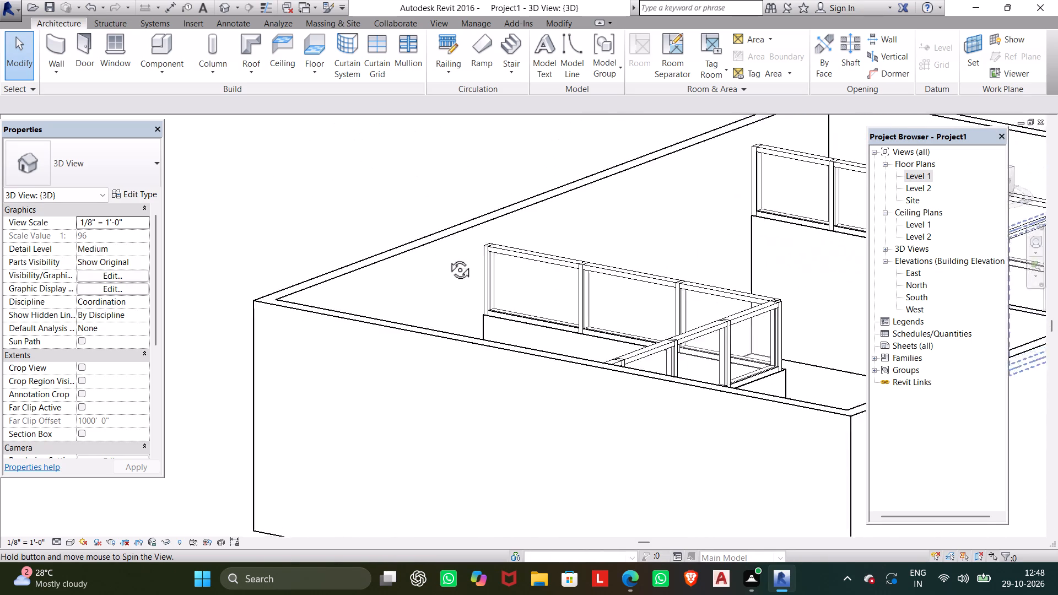
pyautogui.keyDown('shift'); pyautogui.moveTo(447, 257); pyautogui.dragTo(419, 253, button='middle'); pyautogui.keyUp('shift')
pyautogui.keyDown('shift'); pyautogui.rightClick(351, 236); pyautogui.keyUp('shift')
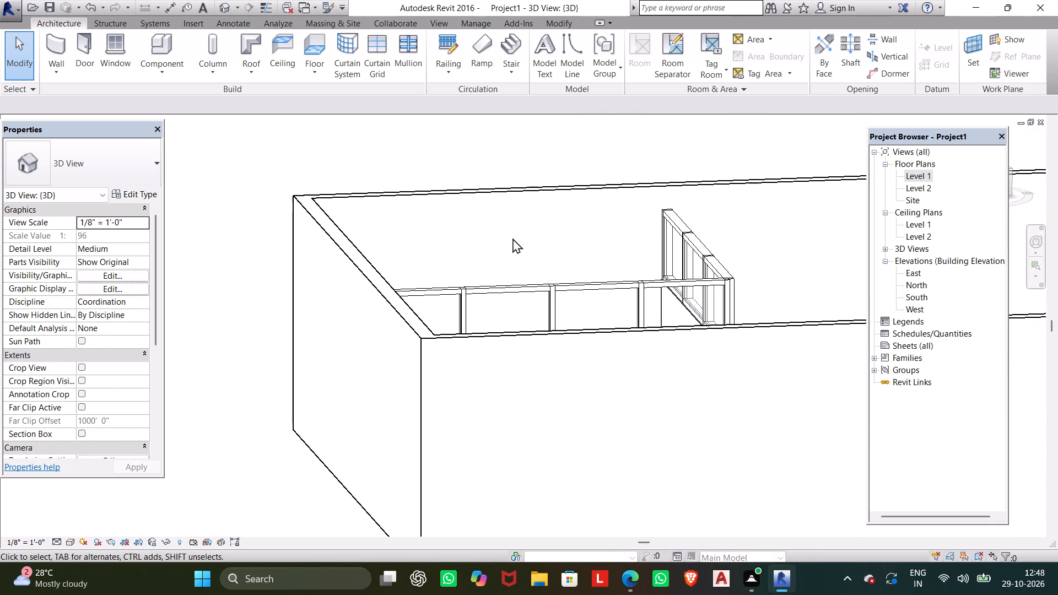
pyautogui.moveTo(515, 238); pyautogui.dragTo(709, 301, button='middle')
pyautogui.moveTo(709, 300); pyautogui.dragTo(515, 338, button='middle')
pyautogui.keyDown('shift'); pyautogui.moveTo(538, 291); pyautogui.dragTo(429, 242, button='middle'); pyautogui.keyUp('shift')
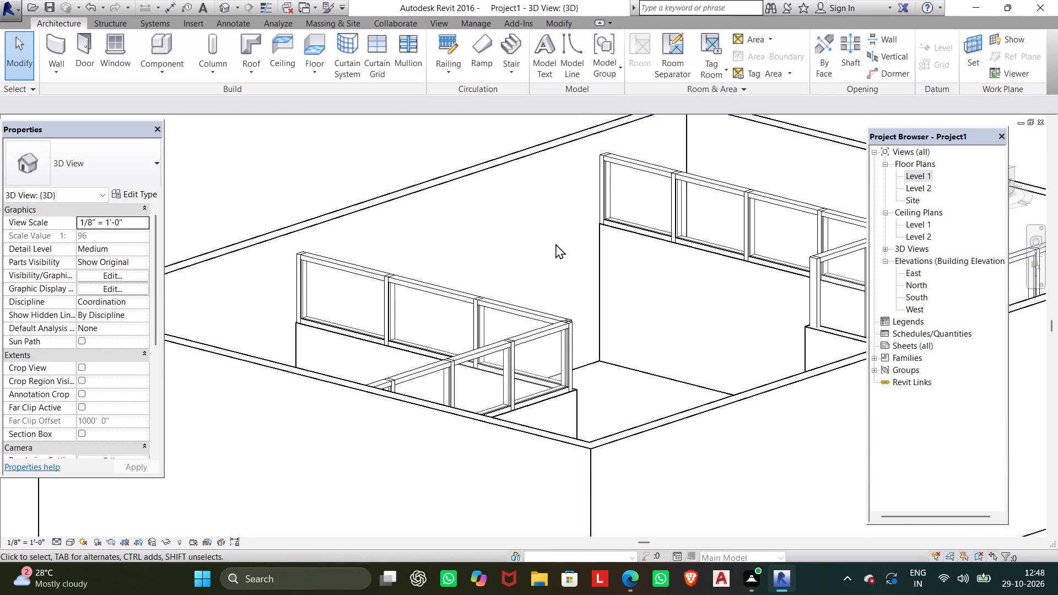
pyautogui.scroll(-5, 569, 247)
pyautogui.moveTo(585, 246); pyautogui.dragTo(461, 249, button='middle')
pyautogui.moveTo(582, 285); pyautogui.dragTo(565, 312, button='middle')
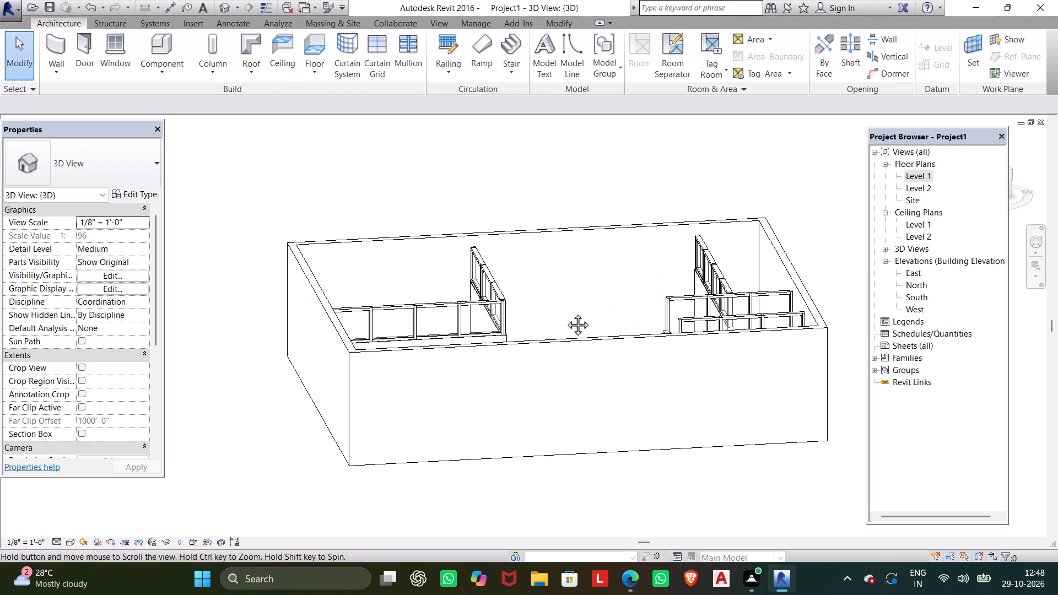
pyautogui.moveTo(565, 312); pyautogui.dragTo(814, 355, button='middle')
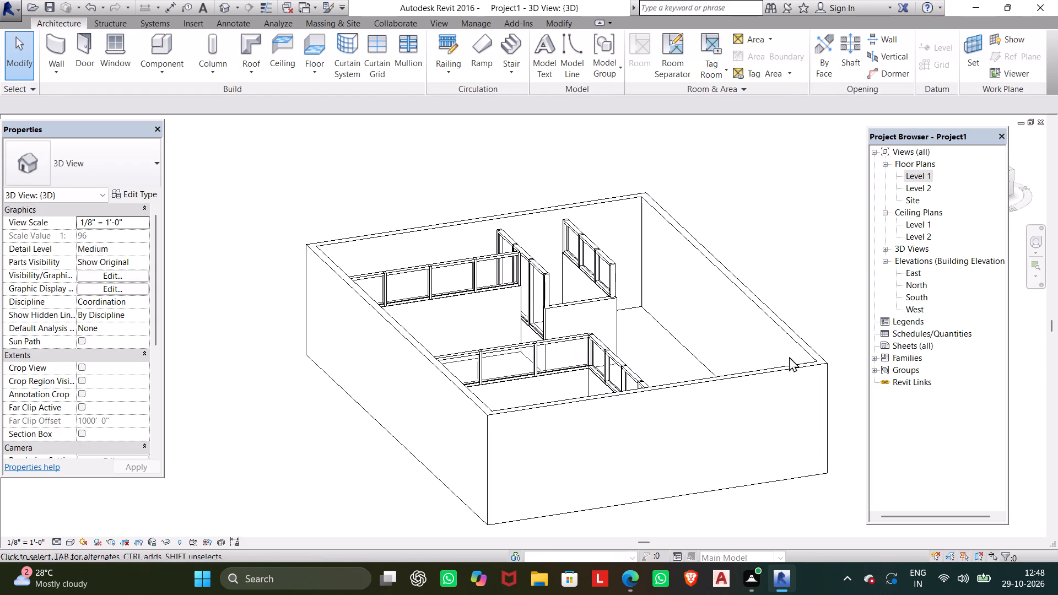
# Set the unconnected height of the Generic - 6" partition running from the west room to the south exterior wall to 3'.
pyautogui.moveTo(614, 316); pyautogui.dragTo(714, 316, button='middle')
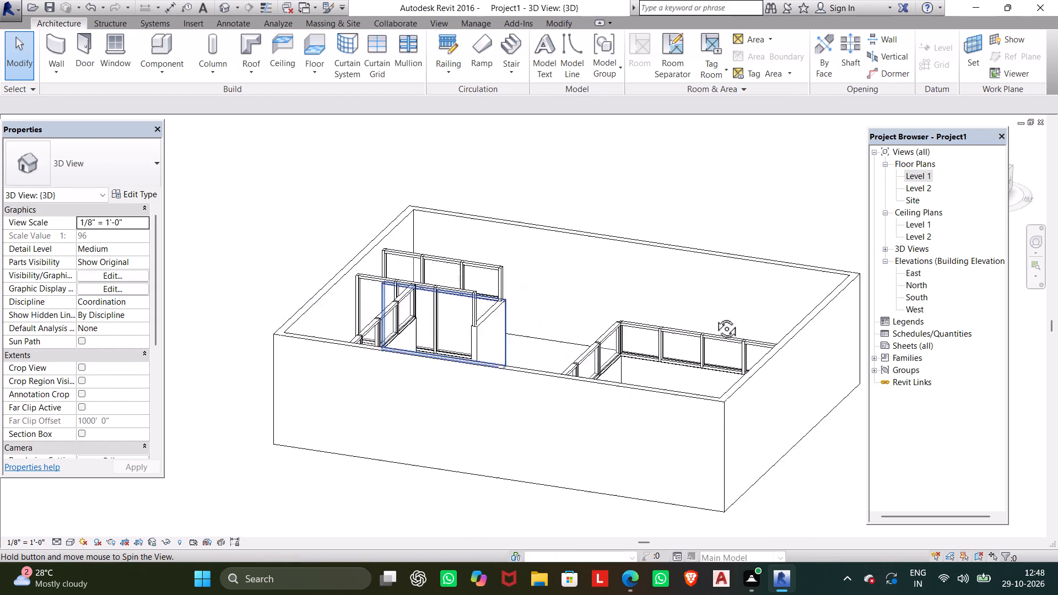
pyautogui.moveTo(714, 316); pyautogui.dragTo(573, 343, button='middle')
pyautogui.click(511, 334)
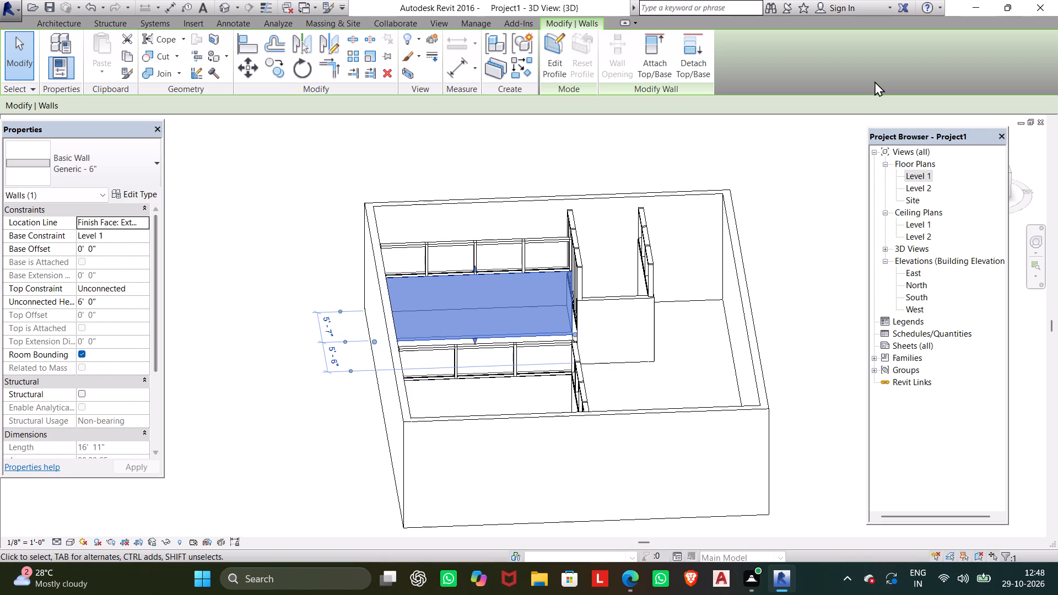
pyautogui.click(106, 302)
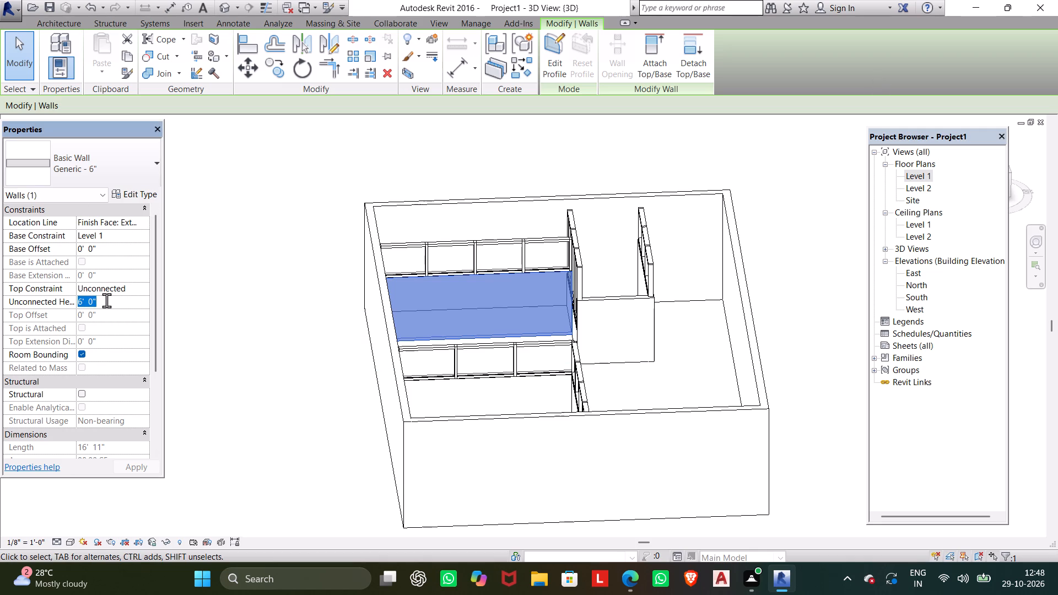
pyautogui.write("3'")
pyautogui.press('Return')
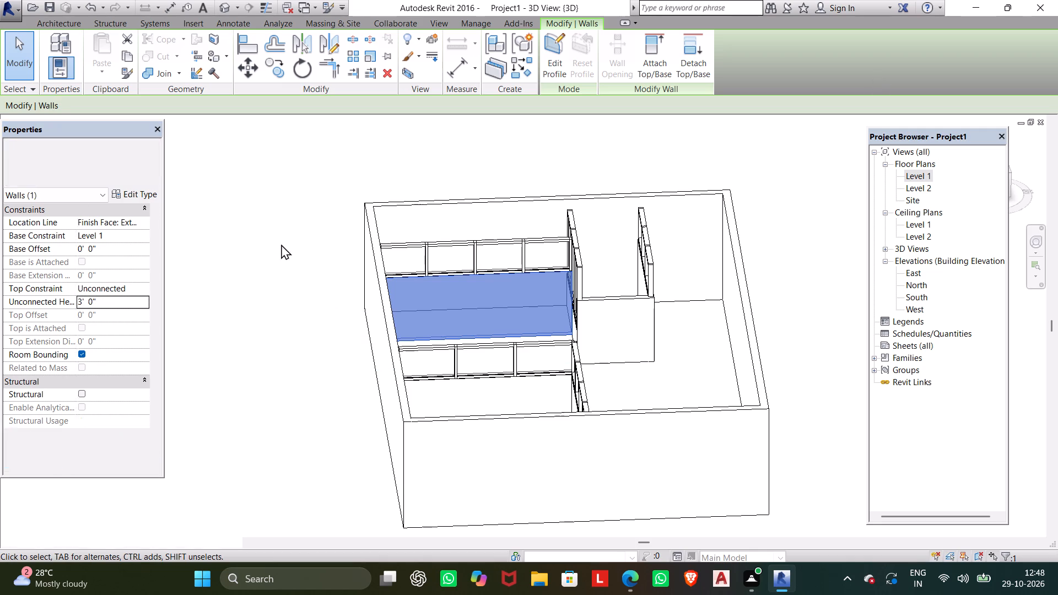
# Give the Storefront wall running from the west room to the south exterior wall a base offset of 3' and an unconnected height of 6'.
pyautogui.click(511, 237)
pyautogui.click(102, 231)
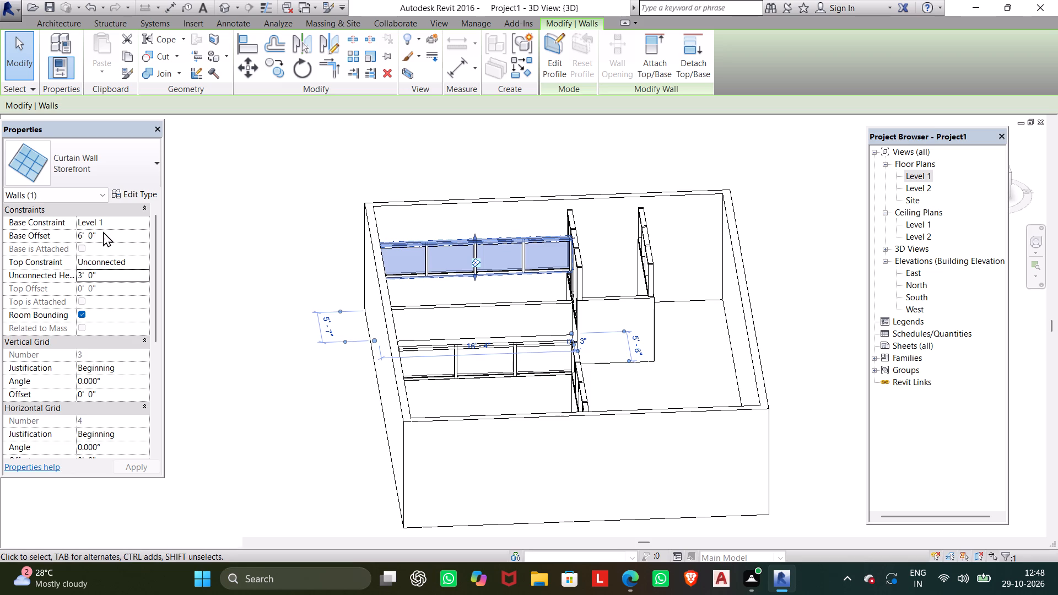
pyautogui.moveTo(103, 231); pyautogui.dragTo(58, 247)
pyautogui.write("3'")
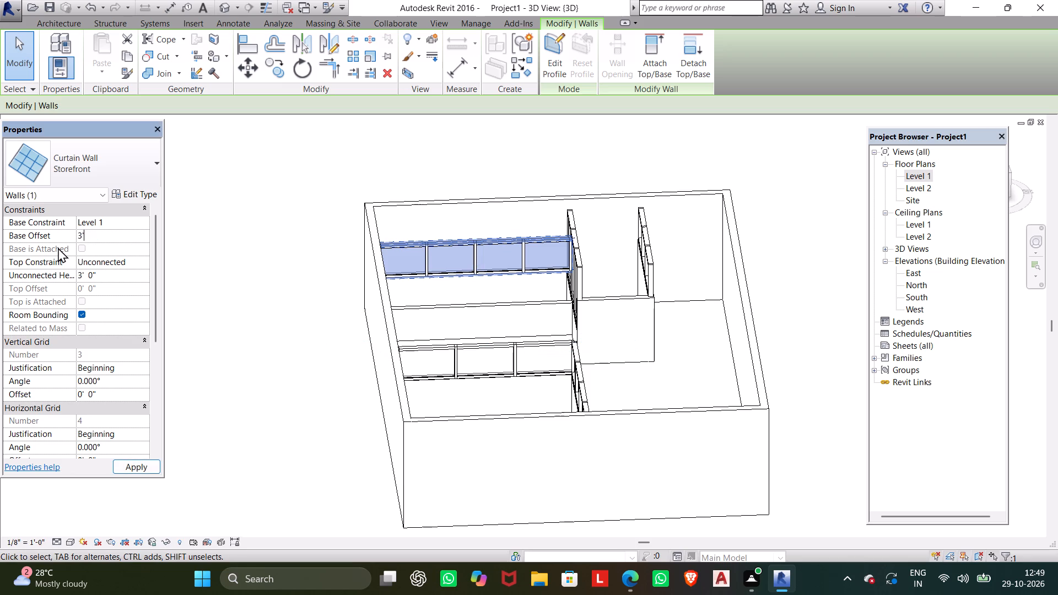
pyautogui.moveTo(128, 274); pyautogui.dragTo(83, 276)
pyautogui.moveTo(103, 274); pyautogui.dragTo(100, 279)
pyautogui.moveTo(100, 279); pyautogui.dragTo(66, 279)
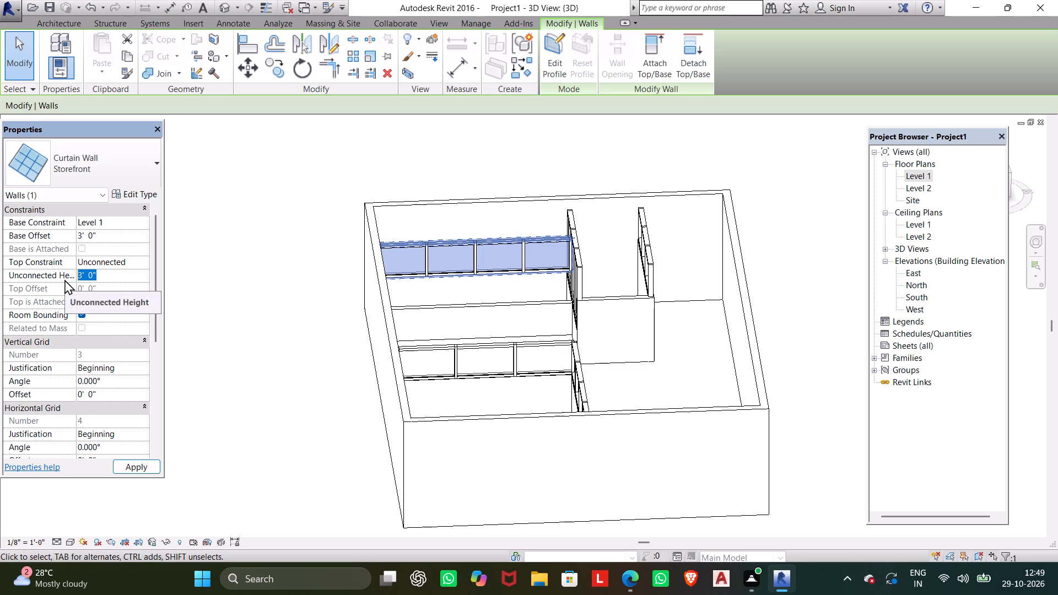
pyautogui.write("6'")
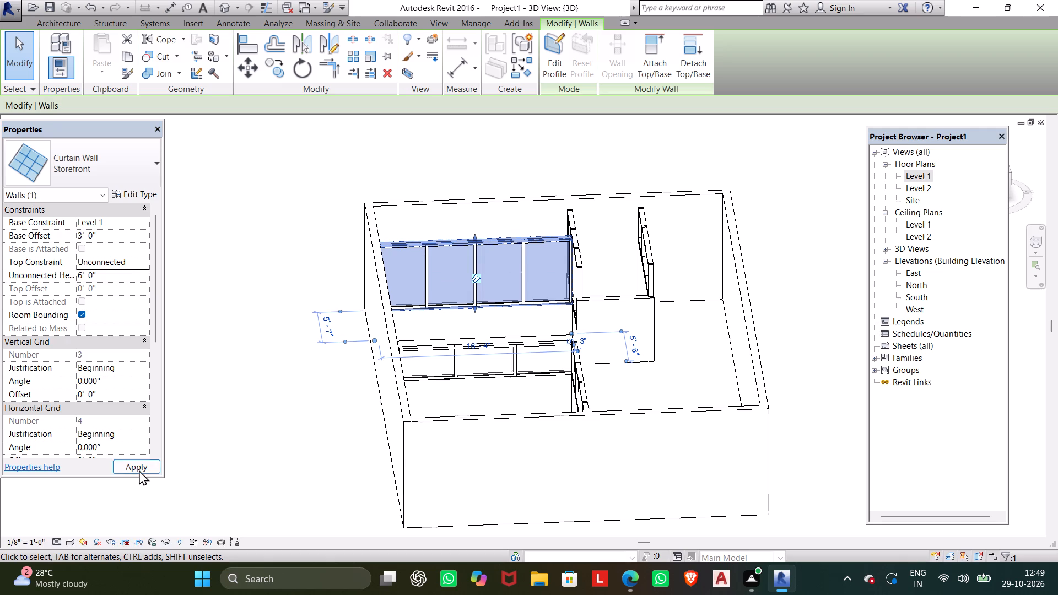
pyautogui.click(141, 468)
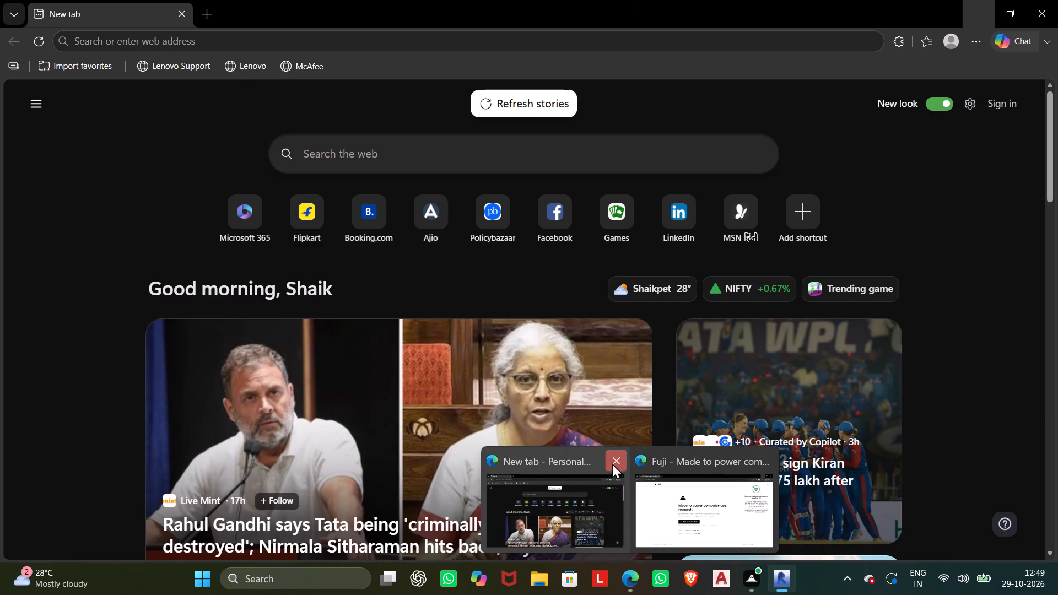
# Close the Edge browser window showing the new tab page.
pyautogui.click(612, 462)
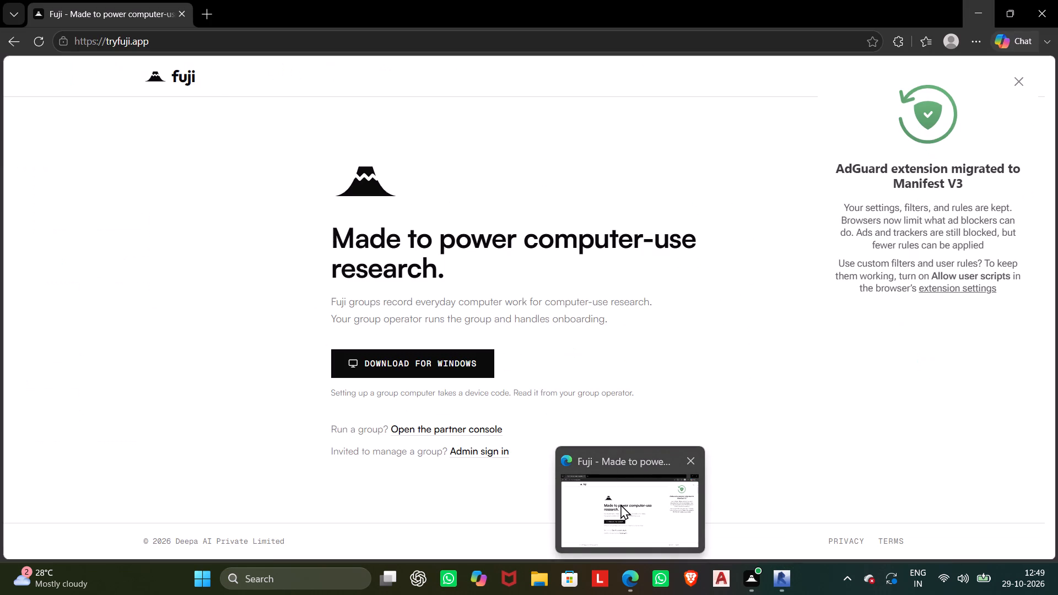
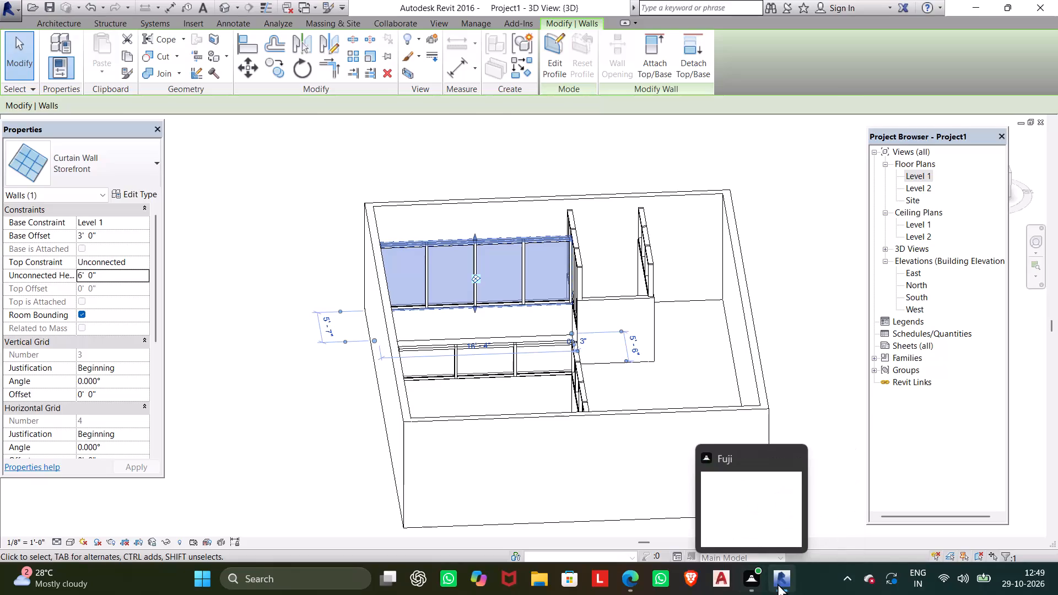
# Return to the 3D view and dismiss the Autodesk notification card.
pyautogui.click(784, 534)
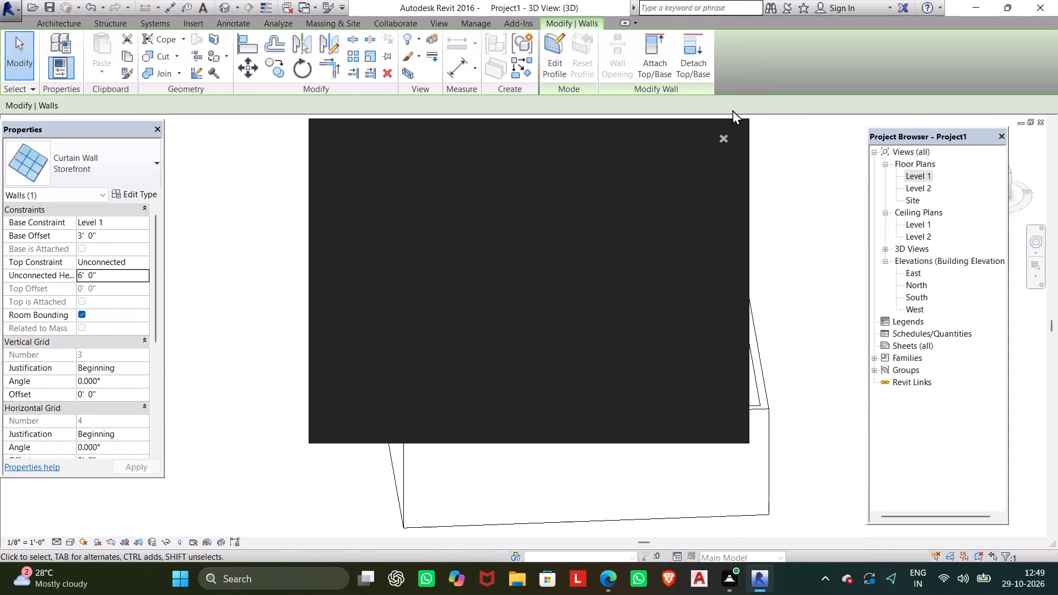
pyautogui.click(726, 133)
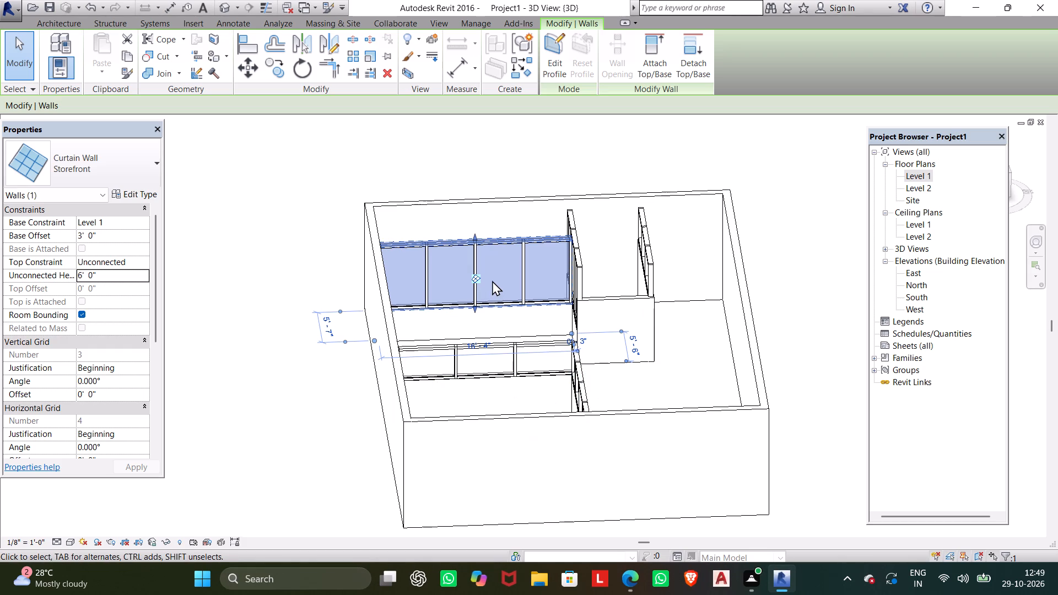
# Examine the raised Storefront walls and their 3' partitions from several angles around the office, and clear the wall selection.
pyautogui.keyDown('shift'); pyautogui.moveTo(485, 255); pyautogui.dragTo(500, 273, button='middle'); pyautogui.keyUp('shift')
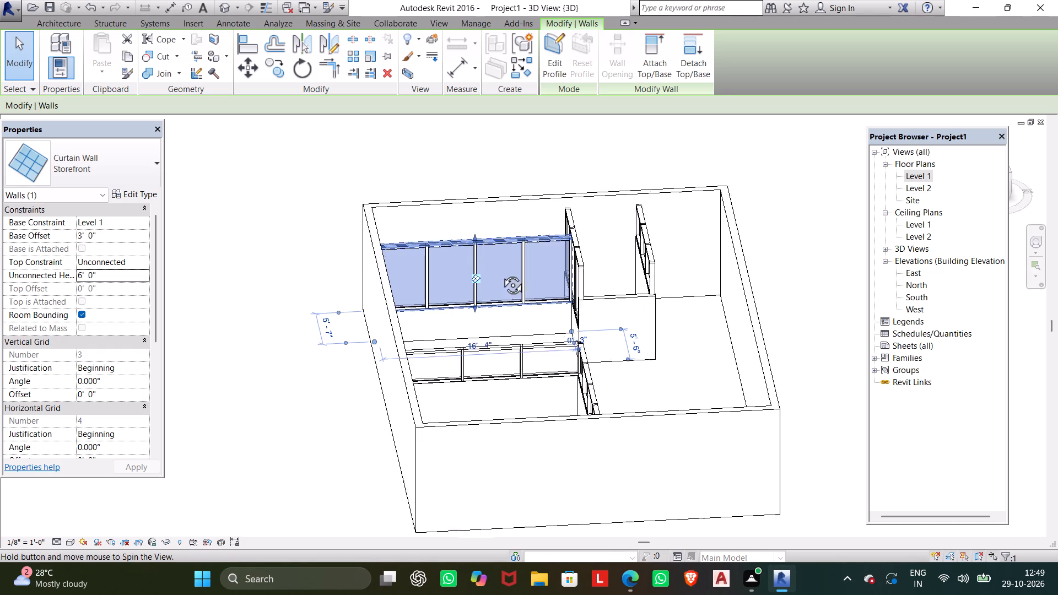
pyautogui.keyDown('shift'); pyautogui.moveTo(500, 273); pyautogui.dragTo(679, 301, button='middle'); pyautogui.keyUp('shift')
pyautogui.moveTo(554, 293); pyautogui.dragTo(563, 381, button='middle')
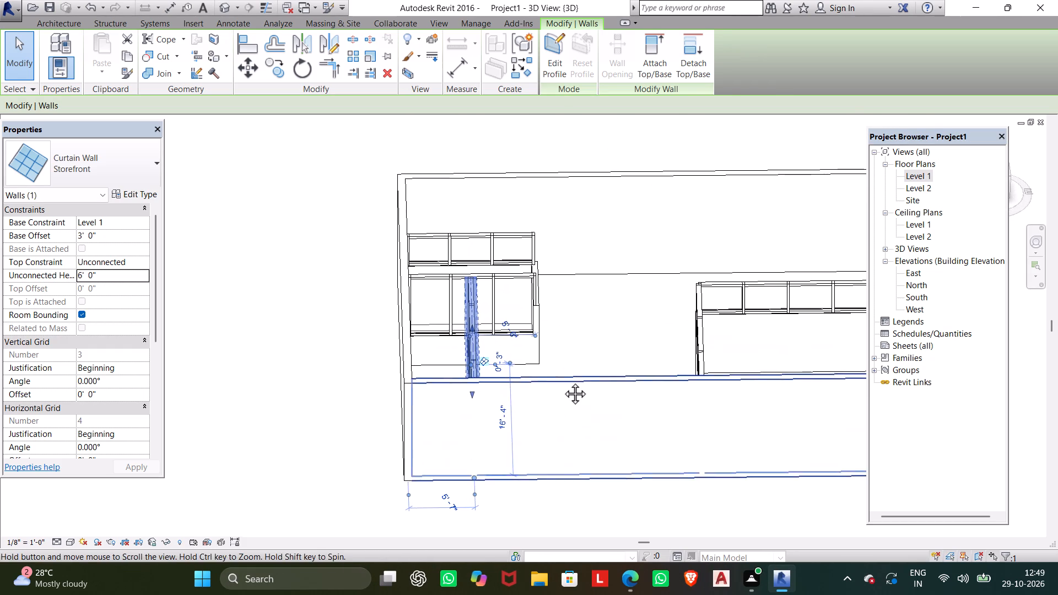
pyautogui.moveTo(563, 381); pyautogui.dragTo(562, 381, button='middle')
pyautogui.keyDown('shift'); pyautogui.moveTo(506, 334); pyautogui.dragTo(368, 265, button='middle'); pyautogui.keyUp('shift')
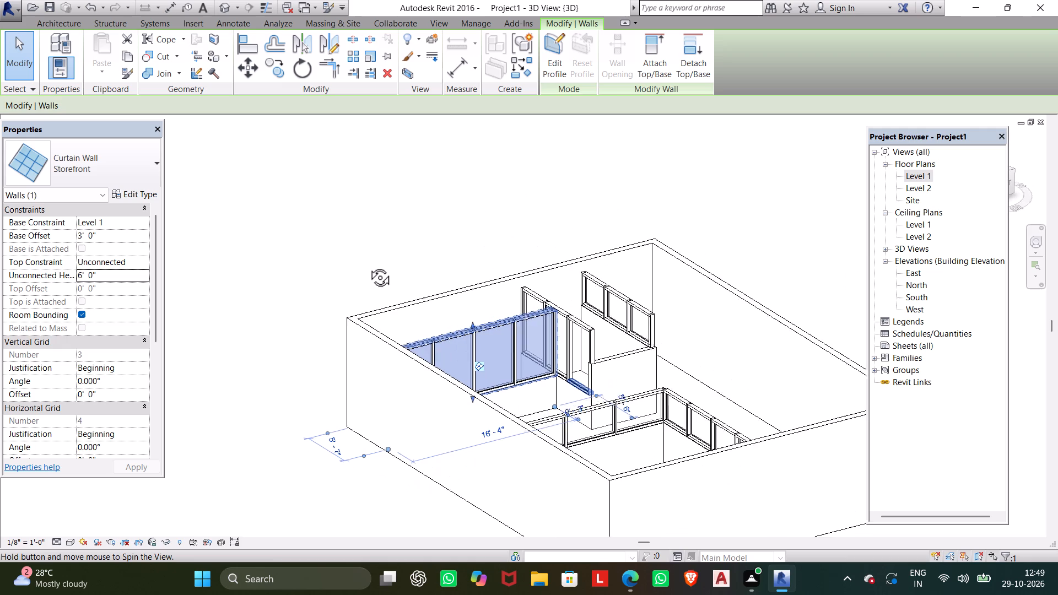
pyautogui.keyDown('shift'); pyautogui.moveTo(368, 265); pyautogui.dragTo(373, 244, button='middle'); pyautogui.keyUp('shift')
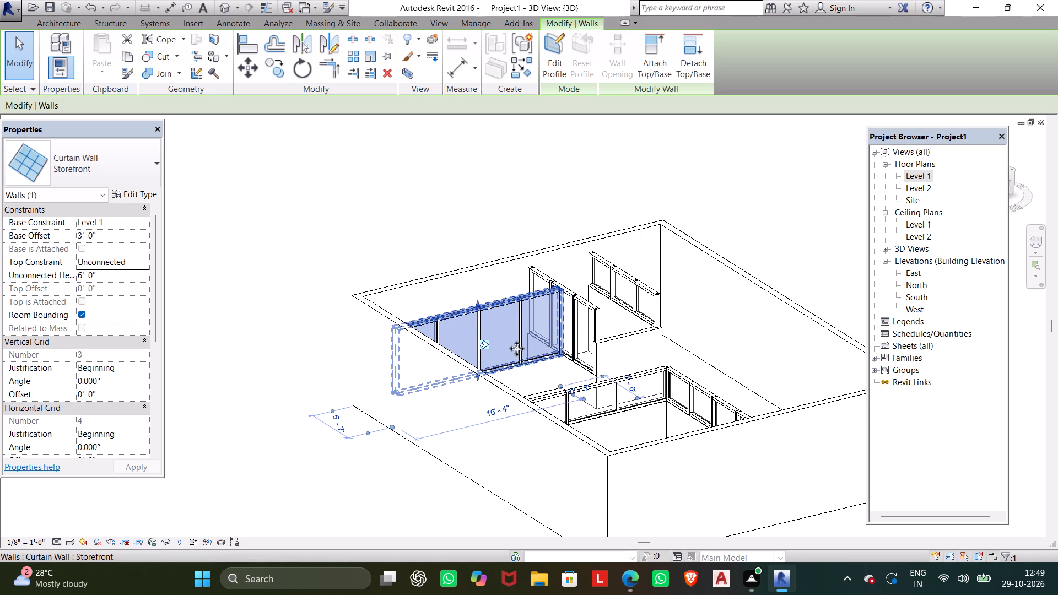
pyautogui.keyDown('shift'); pyautogui.moveTo(516, 349); pyautogui.dragTo(196, 369, button='middle'); pyautogui.keyUp('shift')
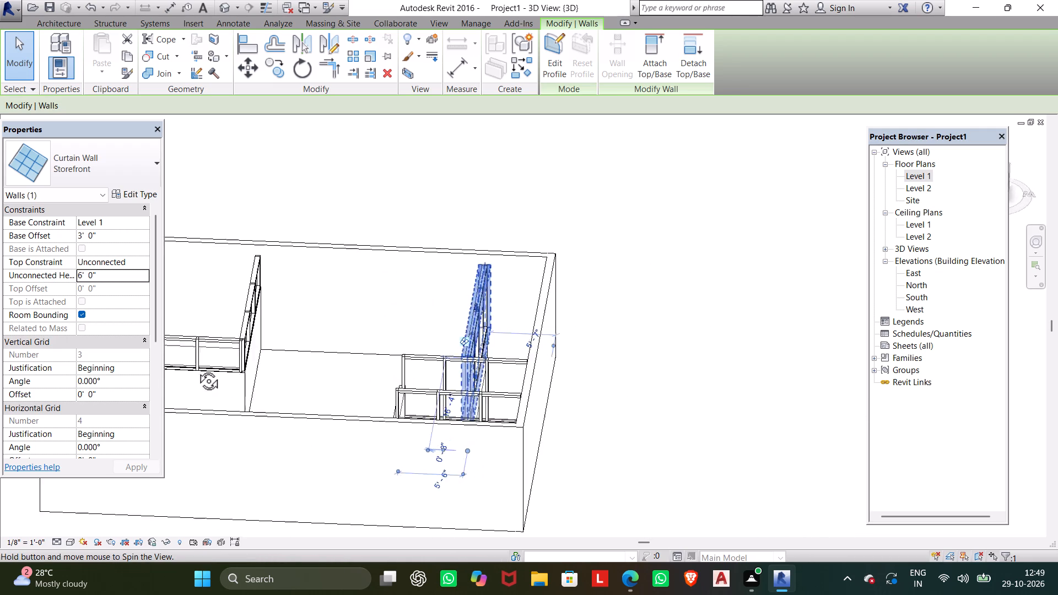
pyautogui.keyDown('shift'); pyautogui.moveTo(196, 369); pyautogui.dragTo(396, 387, button='middle'); pyautogui.keyUp('shift')
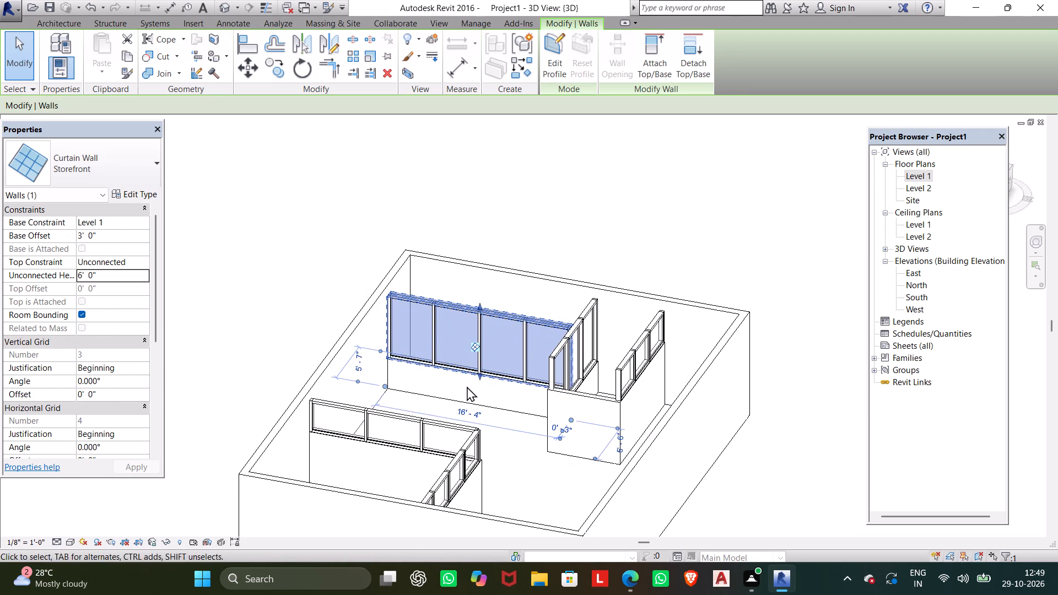
pyautogui.press('`')
pyautogui.press('Escape')
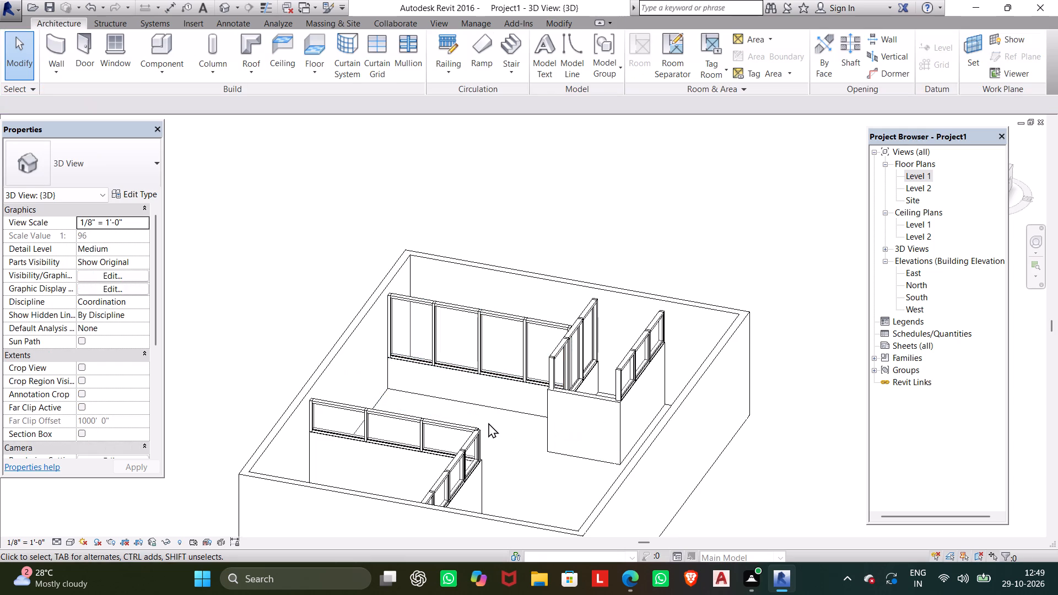
# Switch the 3D view from line display to a visual style with solid surfaces, transparent glazing and visible edges.
pyautogui.click(64, 543)
pyautogui.click(86, 520)
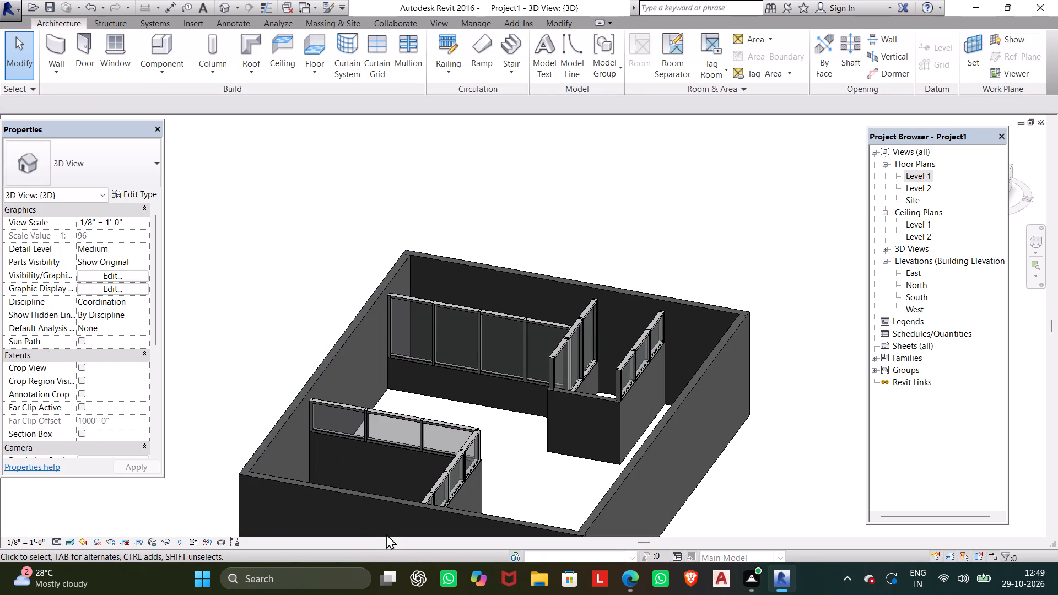
# Set the unconnected height of the short Generic - 6" partition closing the east end of the west room to 3'.
pyautogui.keyDown('shift'); pyautogui.moveTo(383, 534); pyautogui.dragTo(366, 490, button='middle'); pyautogui.keyUp('shift')
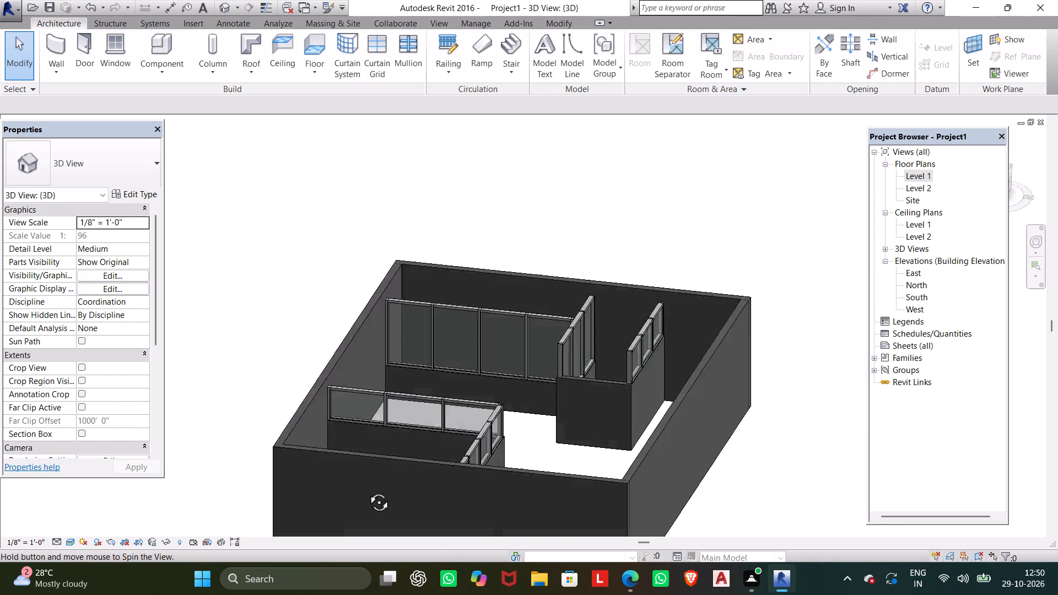
pyautogui.keyDown('shift'); pyautogui.moveTo(366, 490); pyautogui.dragTo(465, 510, button='middle'); pyautogui.keyUp('shift')
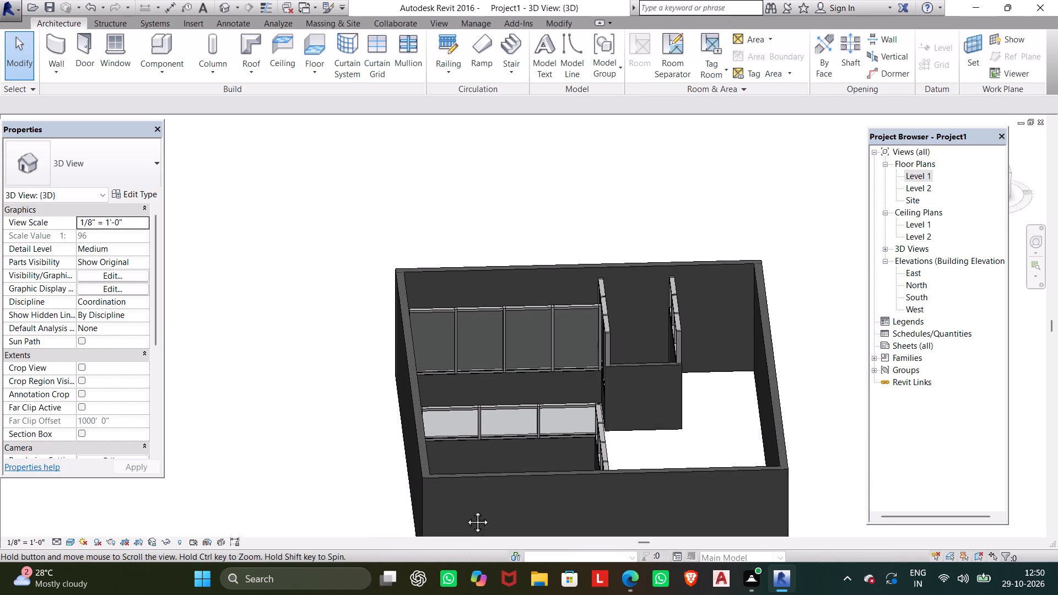
pyautogui.keyDown('shift'); pyautogui.moveTo(465, 510); pyautogui.dragTo(478, 506, button='middle'); pyautogui.keyUp('shift')
pyautogui.moveTo(503, 473); pyautogui.dragTo(604, 465, button='middle')
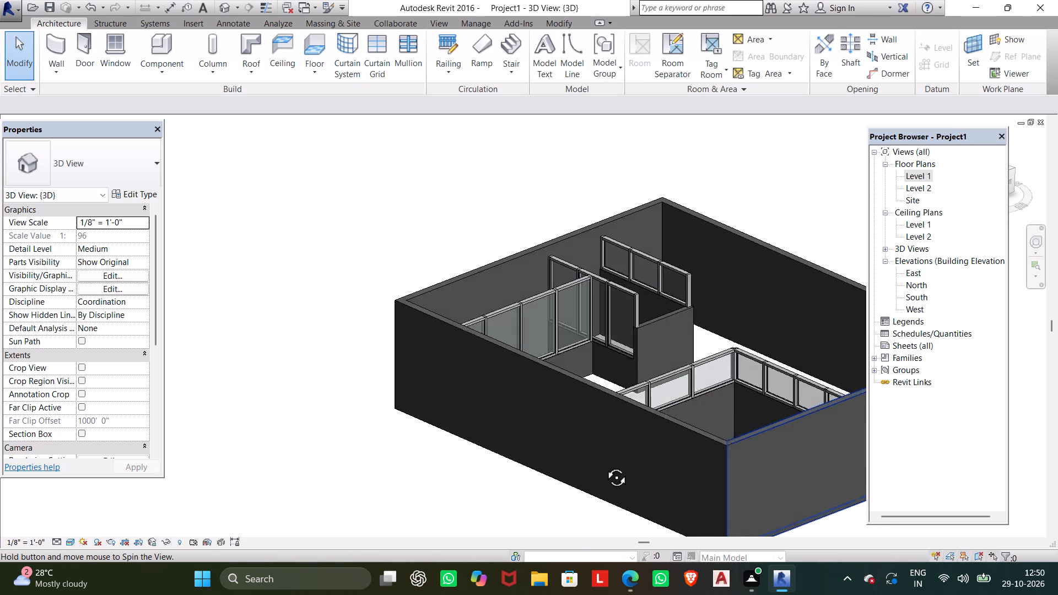
pyautogui.moveTo(604, 465); pyautogui.dragTo(606, 466, button='middle')
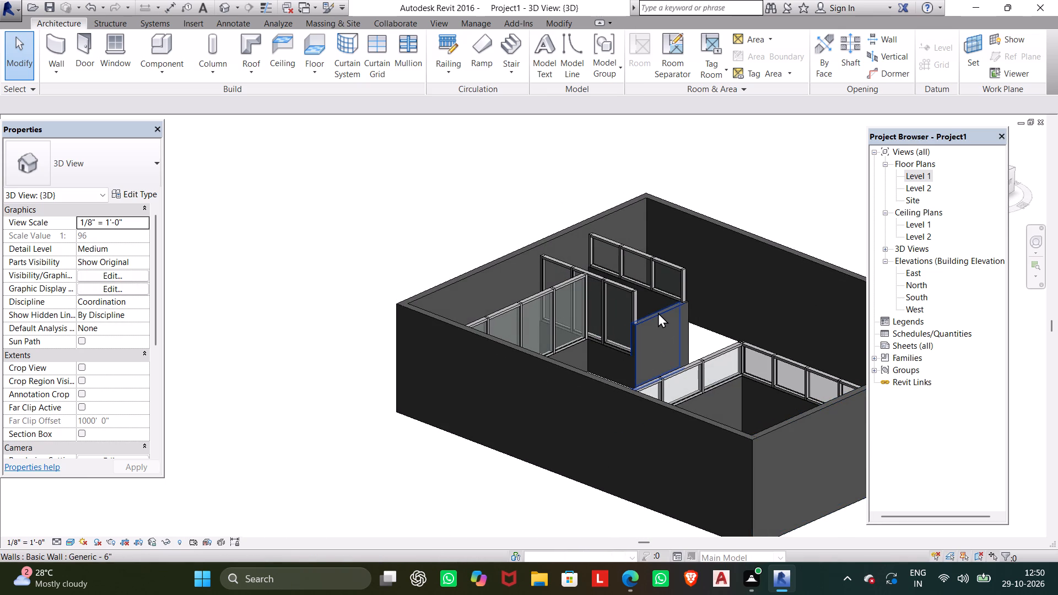
pyautogui.click(658, 312)
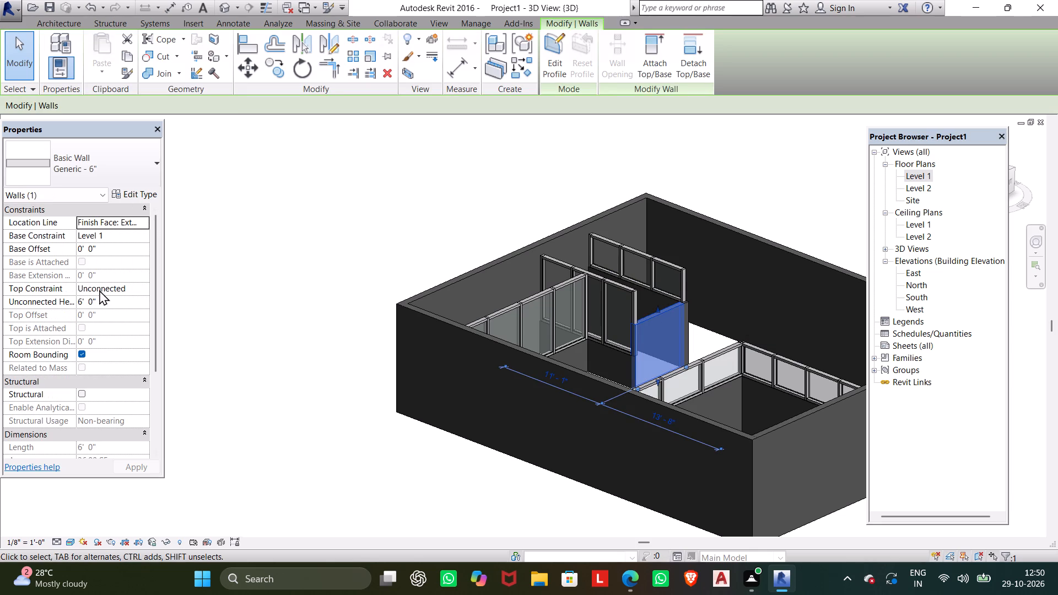
pyautogui.click(107, 297)
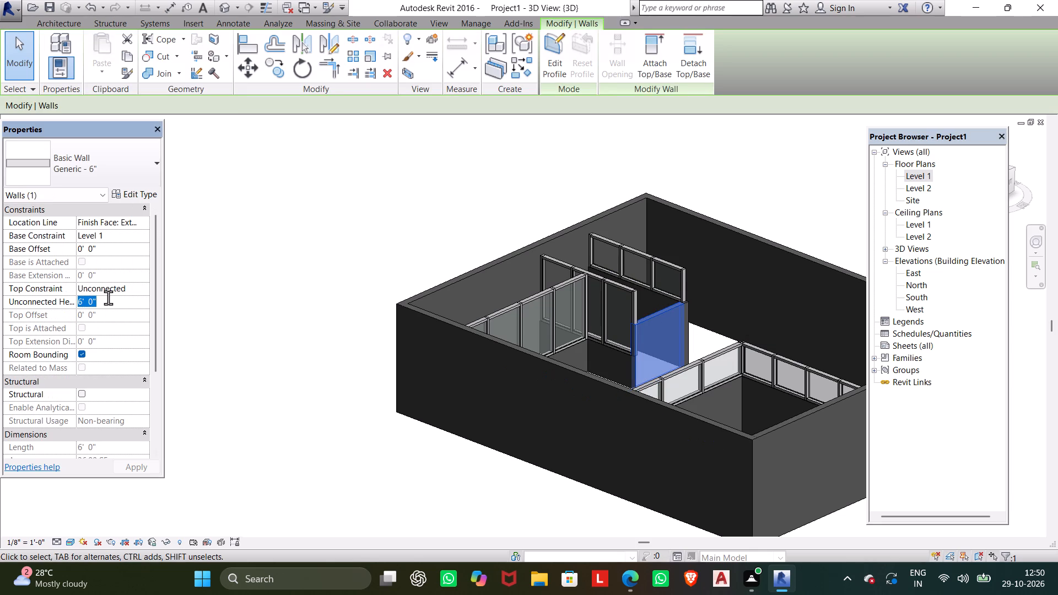
pyautogui.write("3'")
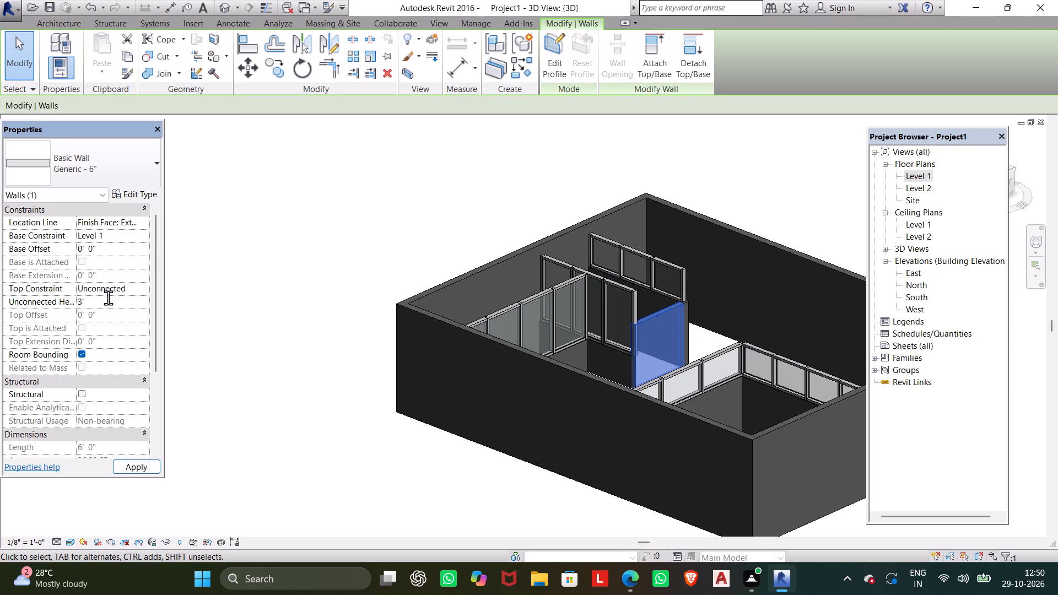
pyautogui.press('Return')
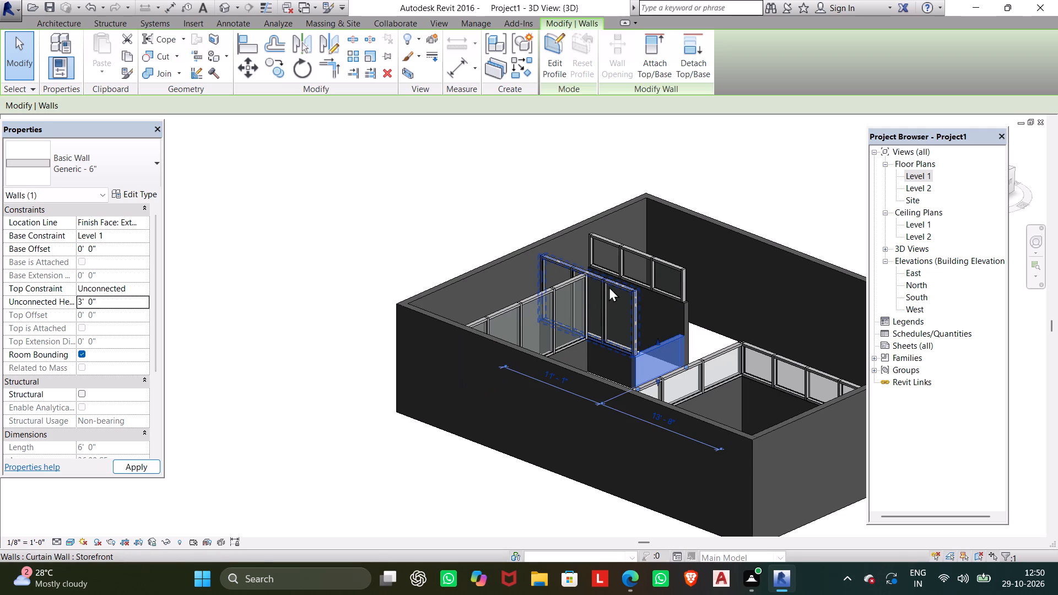
# Examine the short east partition of the west room and the adjoining Storefront walls from several angles.
pyautogui.moveTo(663, 335); pyautogui.dragTo(643, 339, button='middle')
pyautogui.scroll(-1, 663, 335)
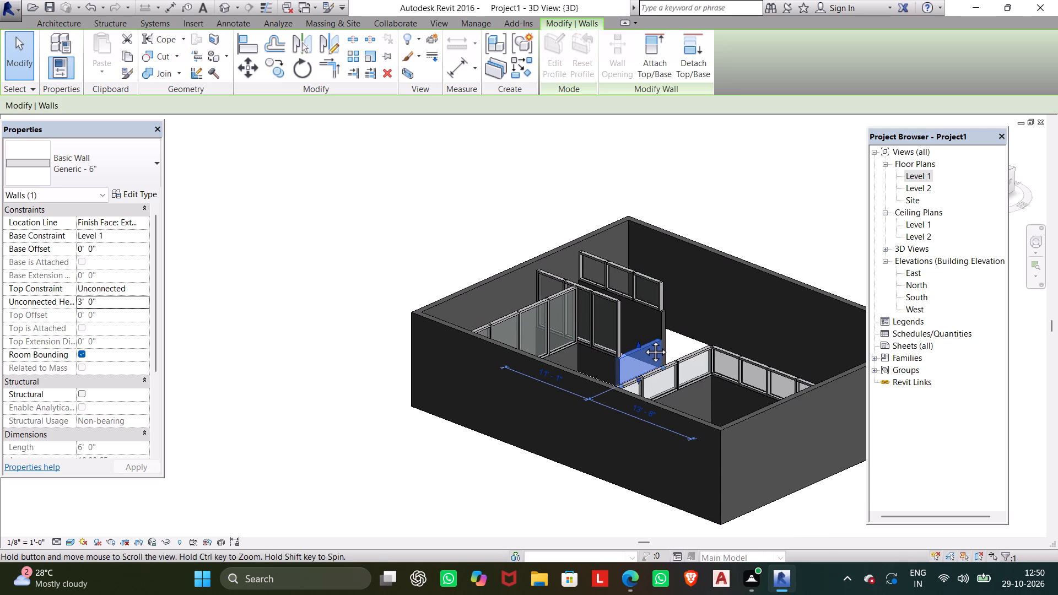
pyautogui.moveTo(643, 339); pyautogui.dragTo(428, 367, button='middle')
pyautogui.moveTo(487, 380); pyautogui.dragTo(677, 423, button='middle')
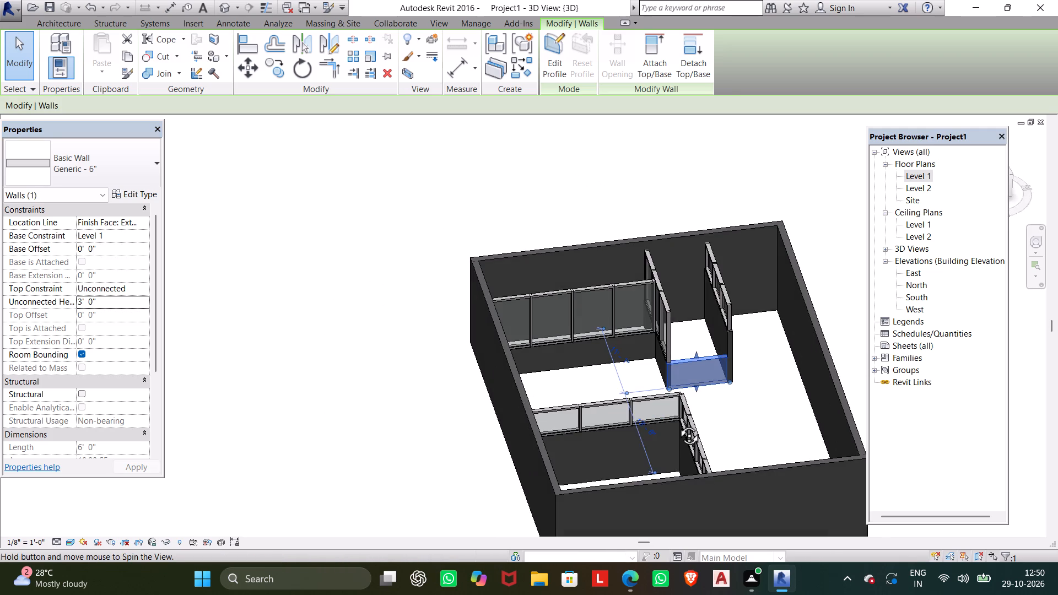
pyautogui.moveTo(677, 423); pyautogui.dragTo(683, 423, button='middle')
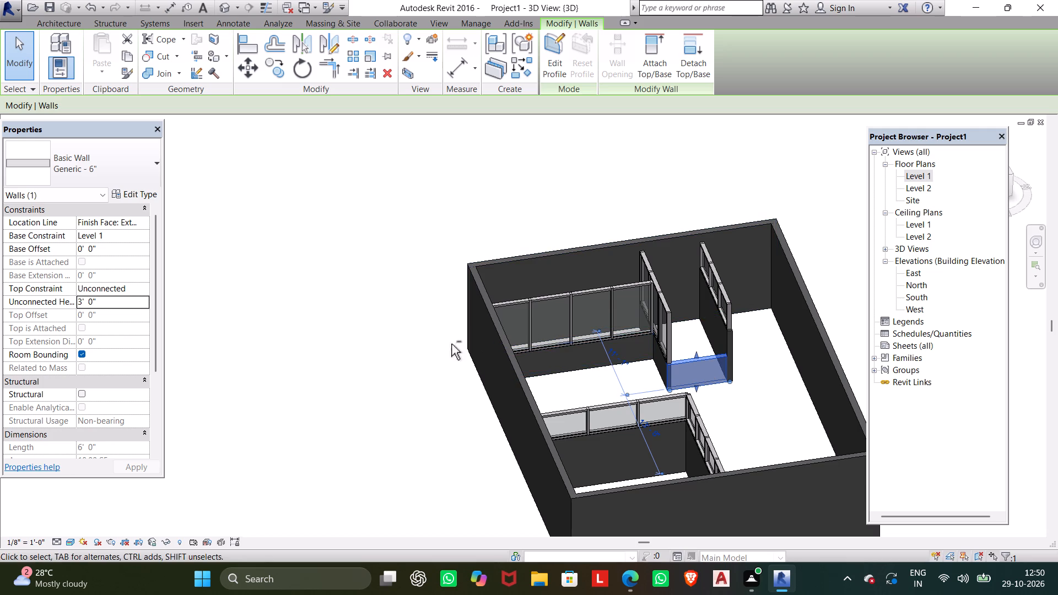
pyautogui.keyDown('shift'); pyautogui.moveTo(335, 301); pyautogui.dragTo(395, 230, button='middle'); pyautogui.keyUp('shift')
pyautogui.keyDown('shift'); pyautogui.scroll(-1, 335, 301); pyautogui.keyUp('shift')
pyautogui.moveTo(515, 302); pyautogui.dragTo(323, 288, button='middle')
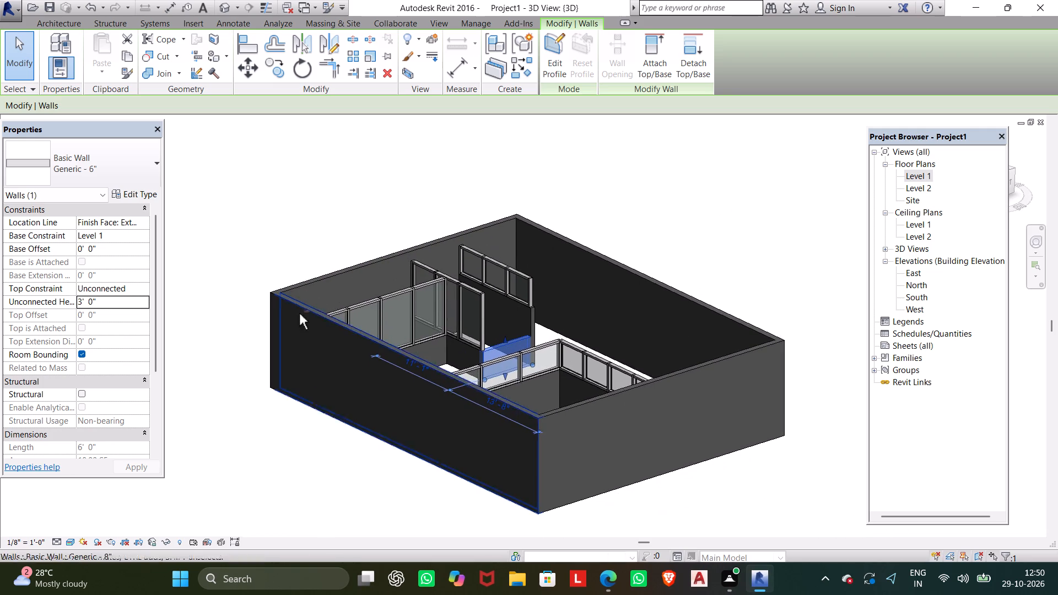
pyautogui.keyDown('shift'); pyautogui.middleClick(264, 402); pyautogui.keyUp('shift')
# Dismiss the Autodesk Genuine notification card covering the model.
pyautogui.click(720, 136)
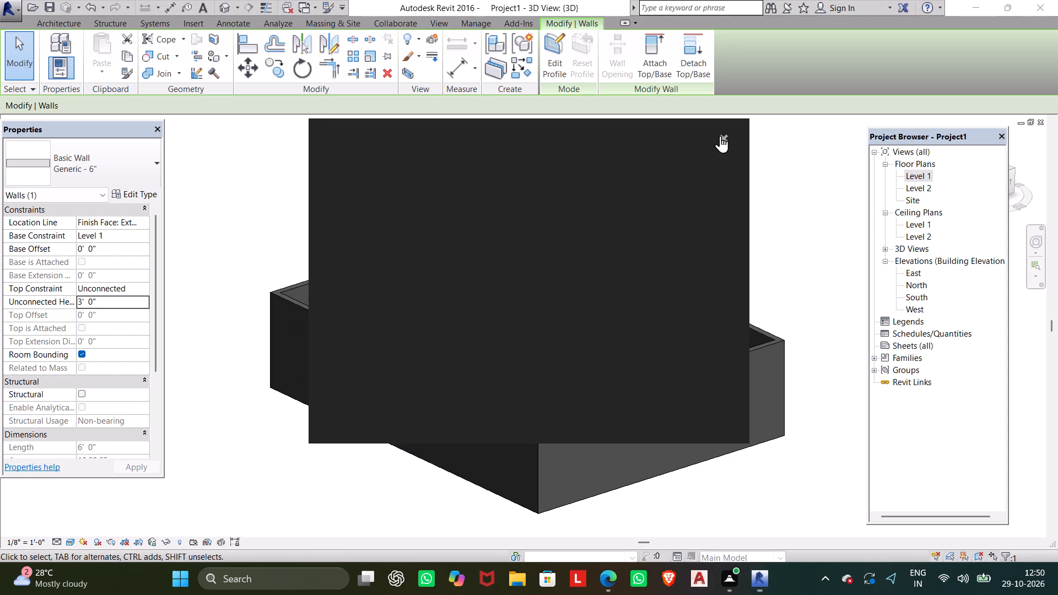
pyautogui.click(724, 138)
# Examine the whole office from all sides and from above, checking the partitions, Storefront glazing and exterior walls.
pyautogui.moveTo(730, 214); pyautogui.dragTo(827, 208, button='middle')
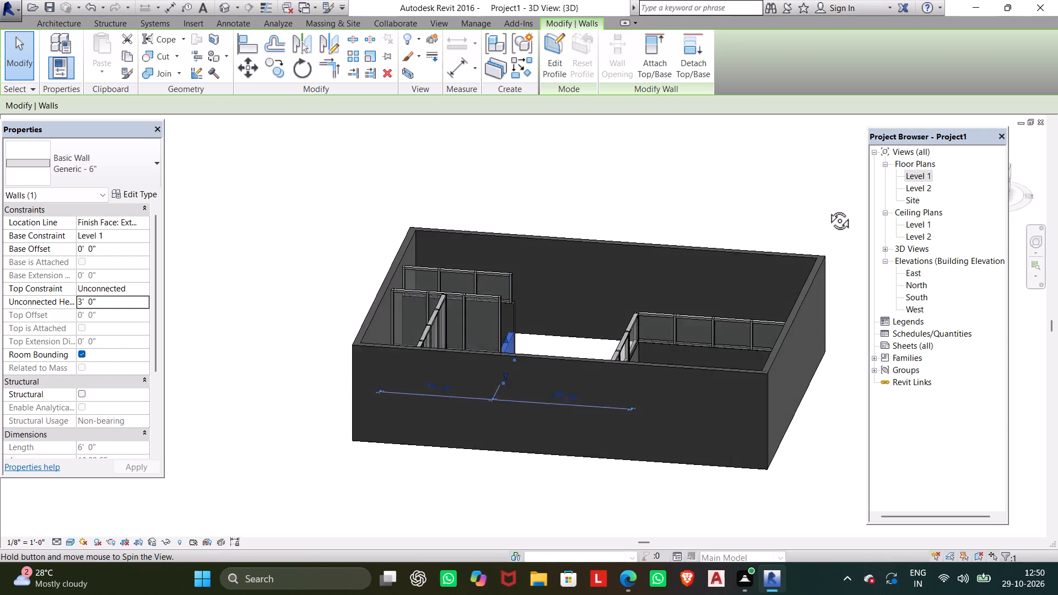
pyautogui.moveTo(827, 208); pyautogui.dragTo(848, 223, button='middle')
pyautogui.scroll(-1, 425, 286)
pyautogui.moveTo(425, 281); pyautogui.dragTo(273, 180, button='middle')
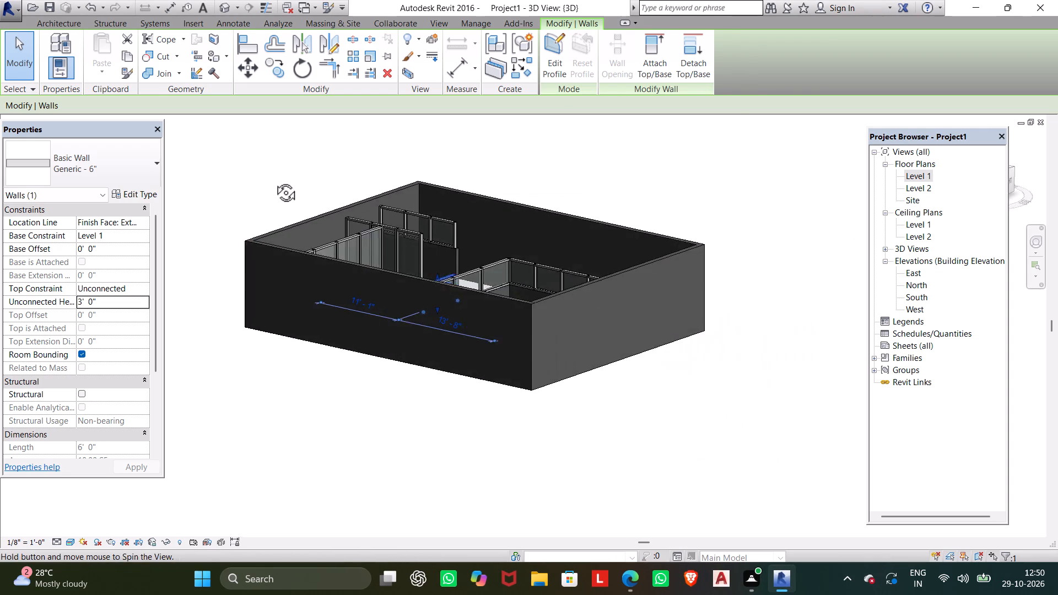
pyautogui.moveTo(273, 180); pyautogui.dragTo(277, 197, button='middle')
pyautogui.moveTo(341, 381); pyautogui.dragTo(531, 467, button='middle')
pyautogui.scroll(-1, 541, 439)
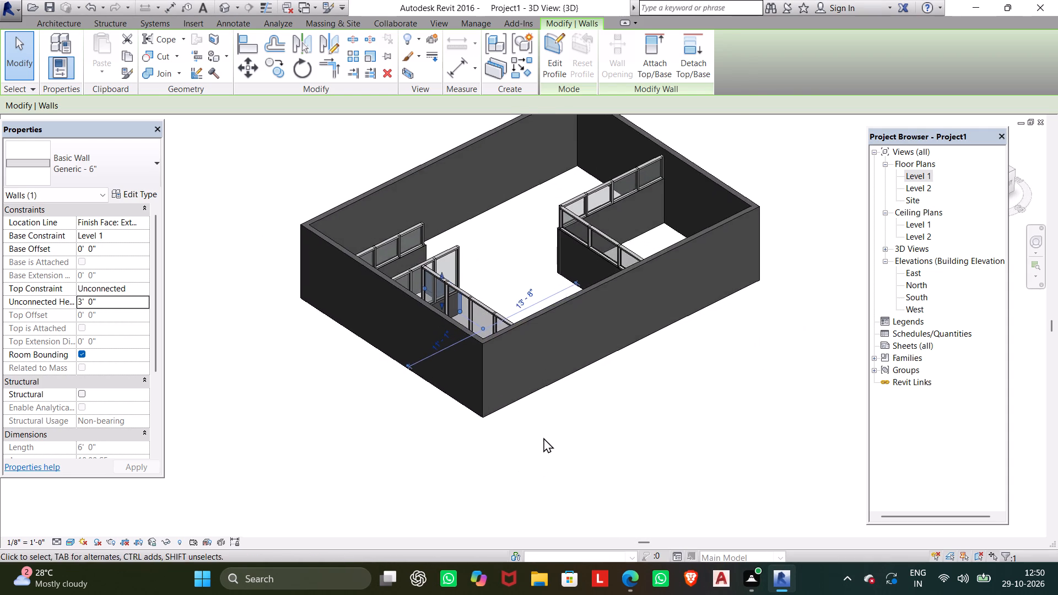
pyautogui.moveTo(543, 437); pyautogui.dragTo(549, 480, button='middle')
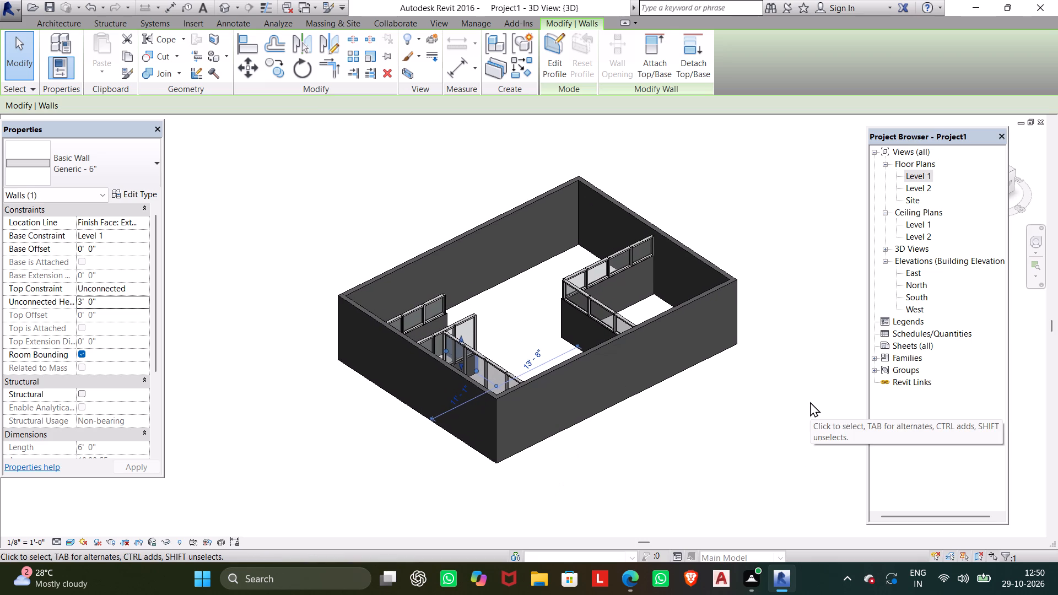
pyautogui.keyDown('shift'); pyautogui.moveTo(810, 402); pyautogui.dragTo(791, 515, button='middle'); pyautogui.keyUp('shift')
pyautogui.moveTo(762, 435); pyautogui.dragTo(775, 434, button='middle')
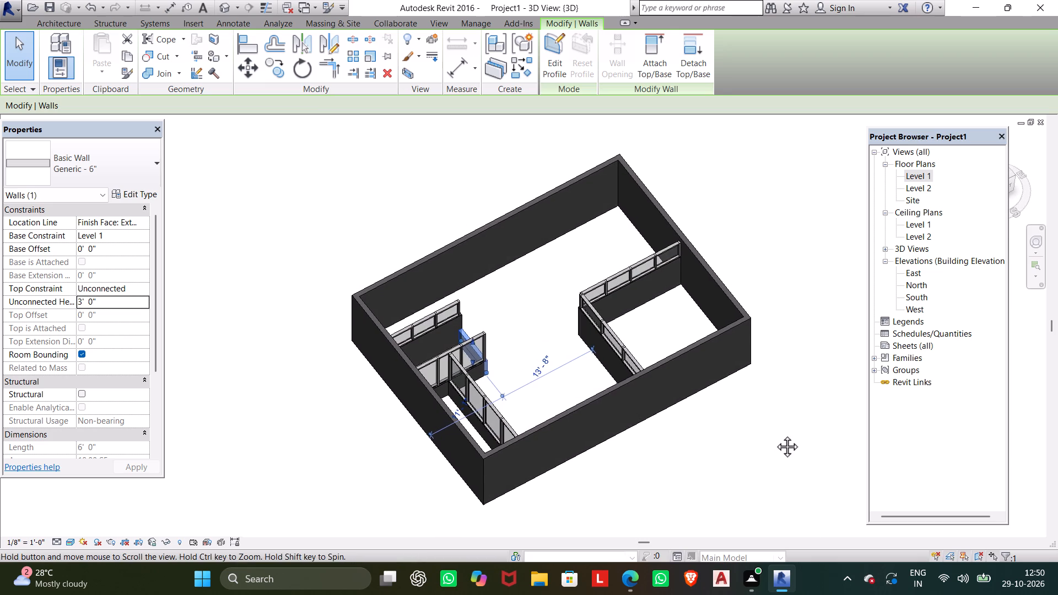
pyautogui.moveTo(775, 434); pyautogui.dragTo(845, 420, button='middle')
pyautogui.keyDown('shift'); pyautogui.moveTo(685, 400); pyautogui.dragTo(765, 406, button='middle'); pyautogui.keyUp('shift')
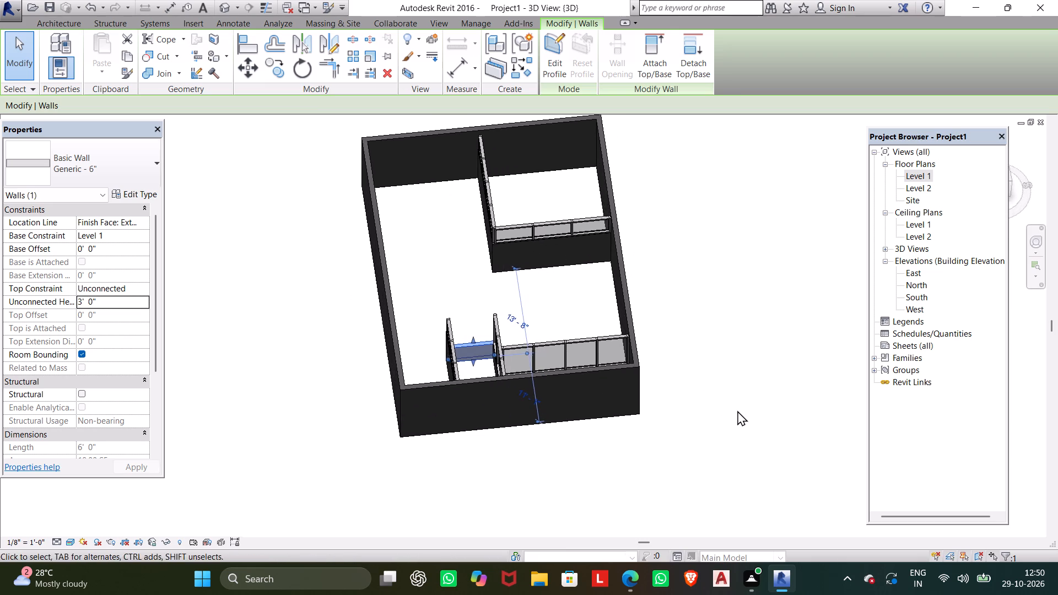
pyautogui.moveTo(737, 410); pyautogui.dragTo(714, 501, button='middle')
pyautogui.scroll(-1, 706, 391)
pyautogui.moveTo(706, 391); pyautogui.dragTo(706, 429, button='middle')
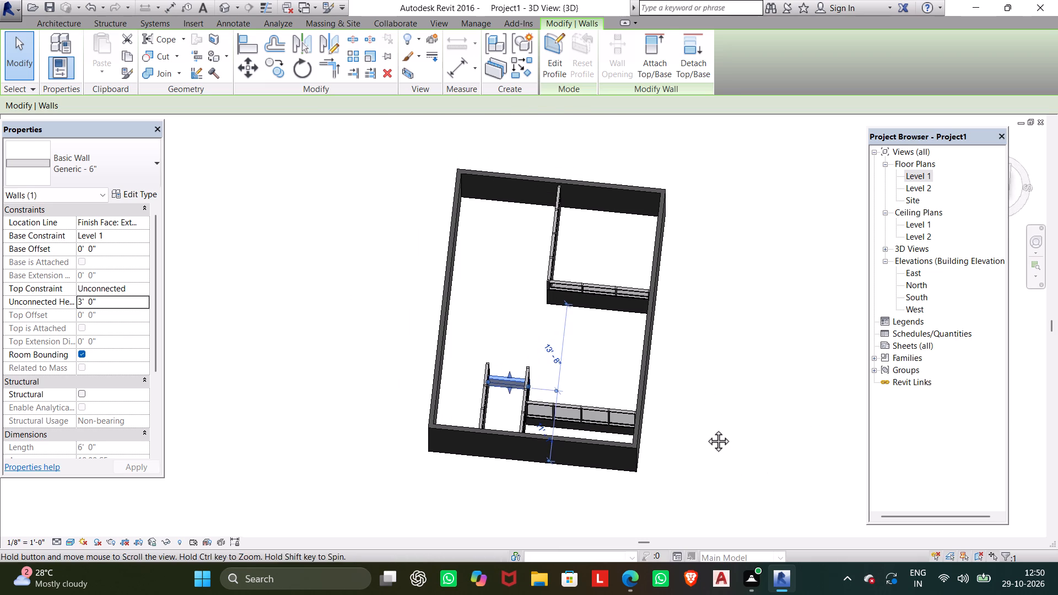
pyautogui.moveTo(706, 429); pyautogui.dragTo(720, 420, button='middle')
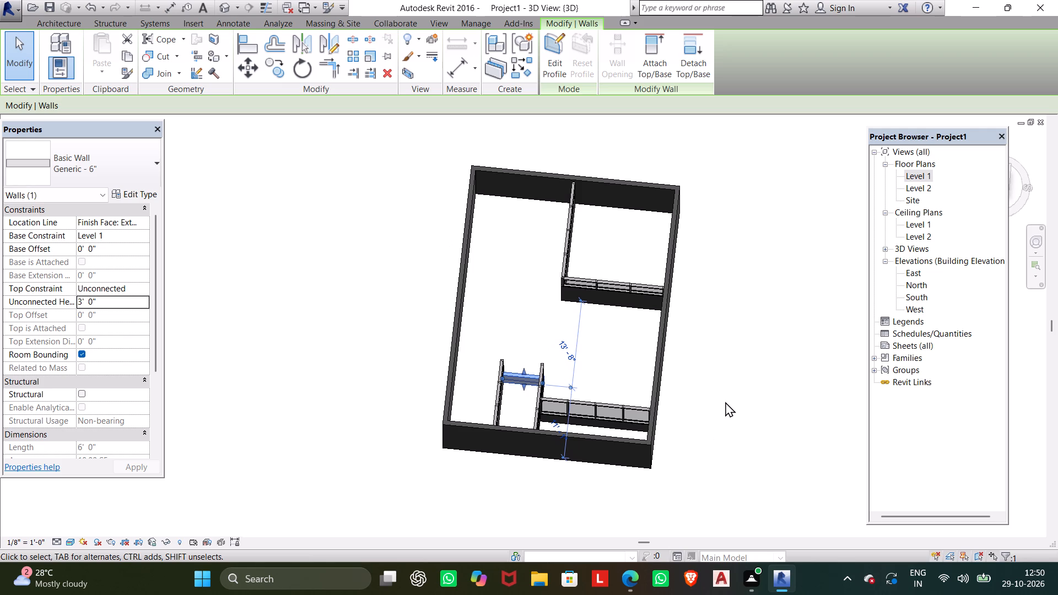
pyautogui.keyDown('shift'); pyautogui.moveTo(725, 402); pyautogui.dragTo(515, 455, button='middle'); pyautogui.keyUp('shift')
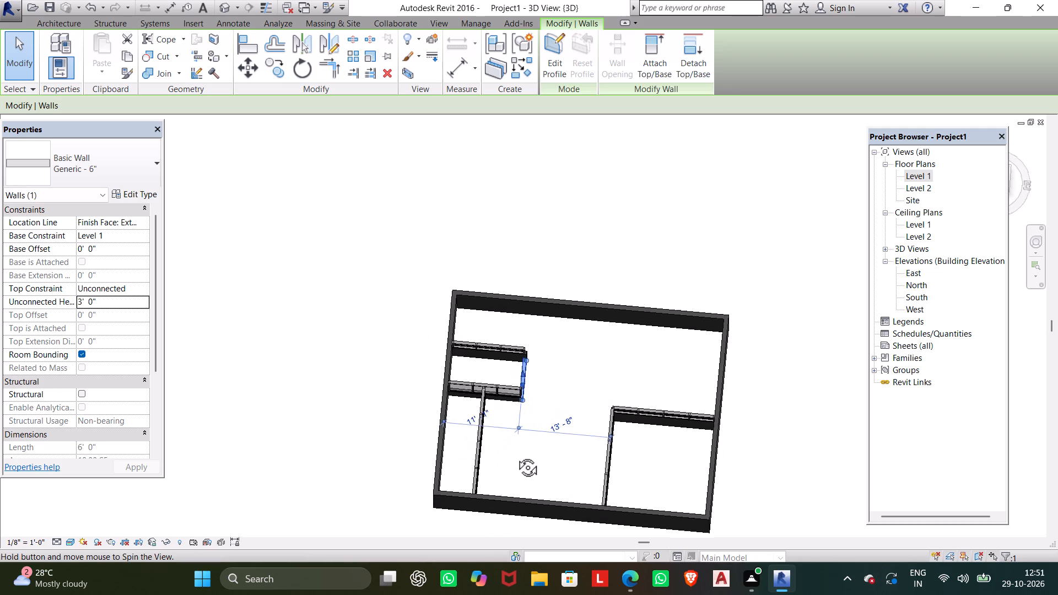
pyautogui.keyDown('shift'); pyautogui.moveTo(515, 455); pyautogui.dragTo(541, 458, button='middle'); pyautogui.keyUp('shift')
pyautogui.moveTo(542, 442); pyautogui.dragTo(466, 374, button='middle')
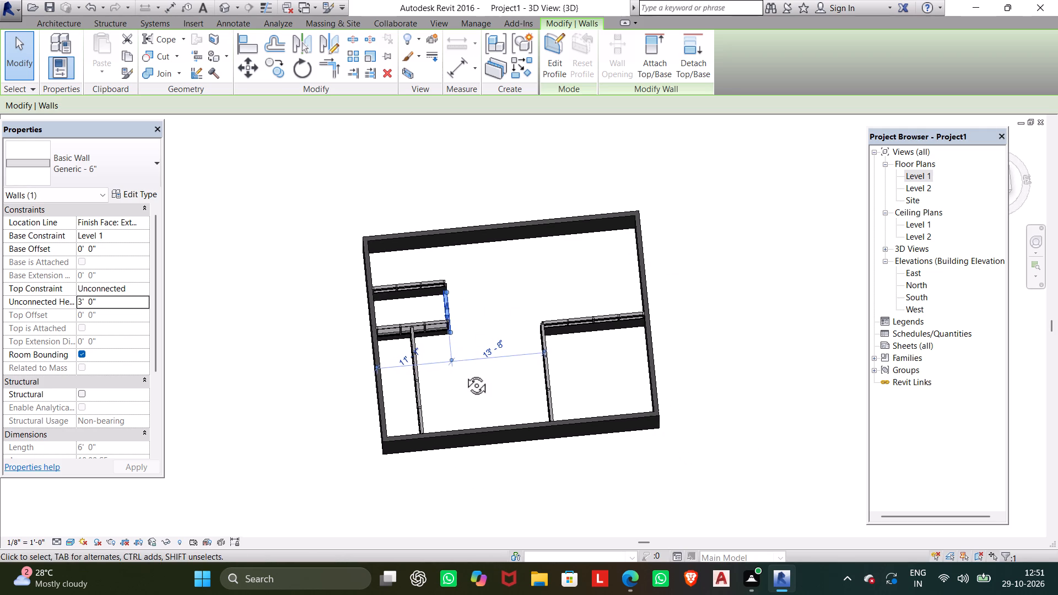
pyautogui.keyDown('shift'); pyautogui.moveTo(466, 371); pyautogui.dragTo(434, 383, button='middle'); pyautogui.keyUp('shift')
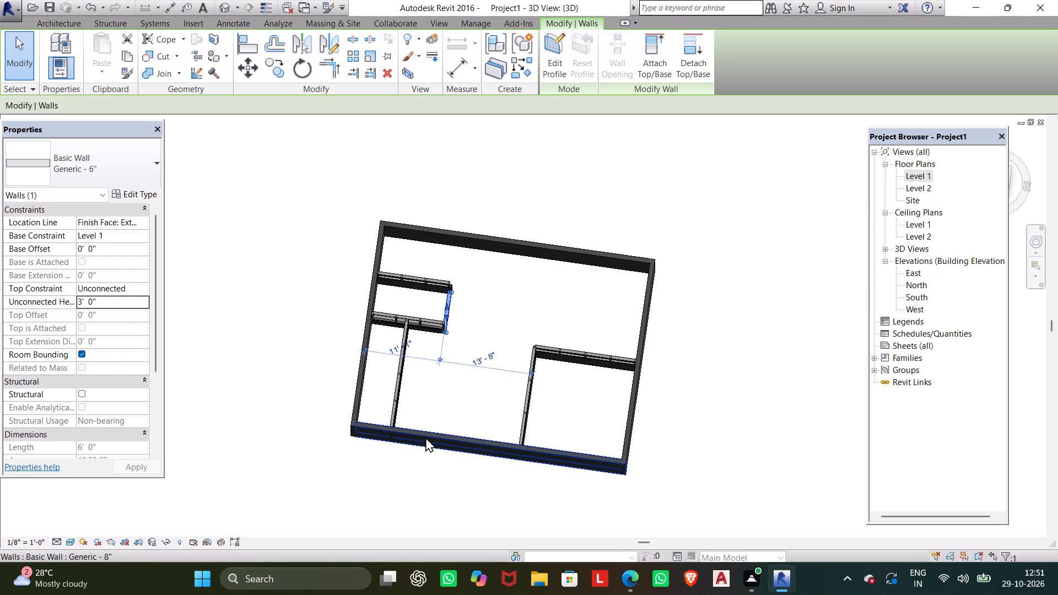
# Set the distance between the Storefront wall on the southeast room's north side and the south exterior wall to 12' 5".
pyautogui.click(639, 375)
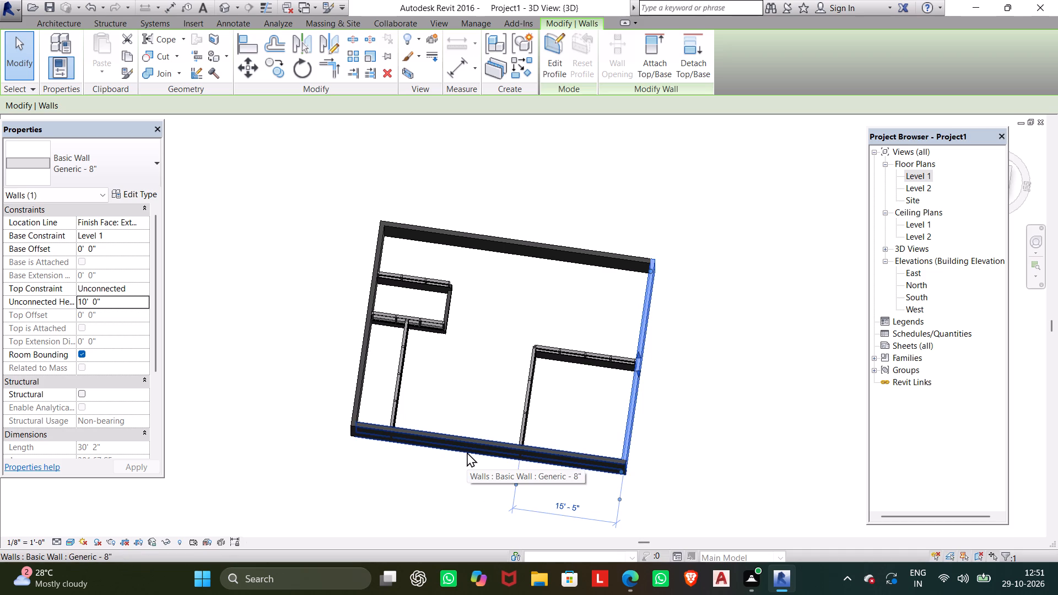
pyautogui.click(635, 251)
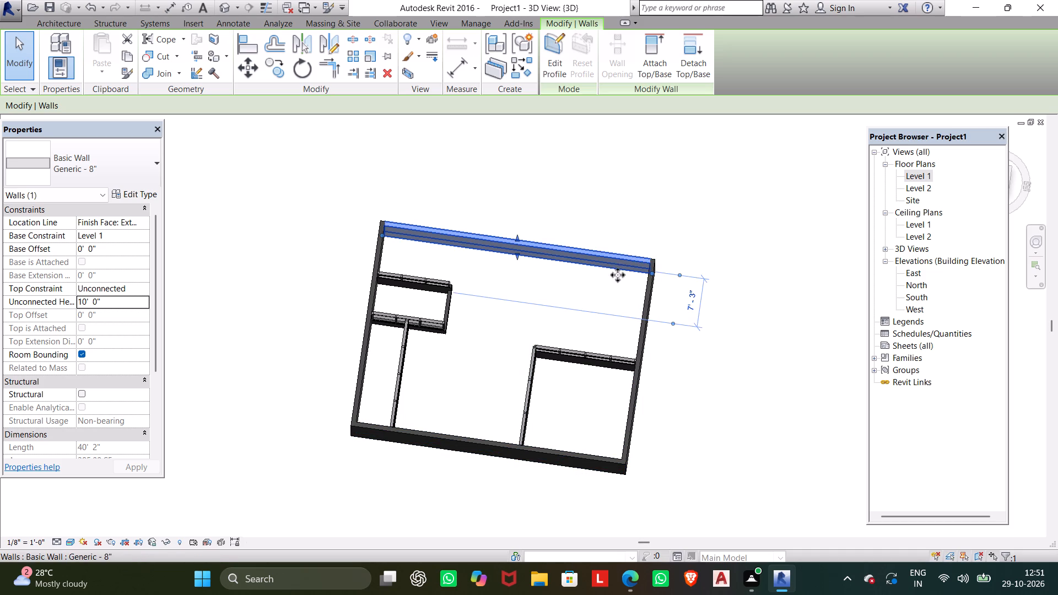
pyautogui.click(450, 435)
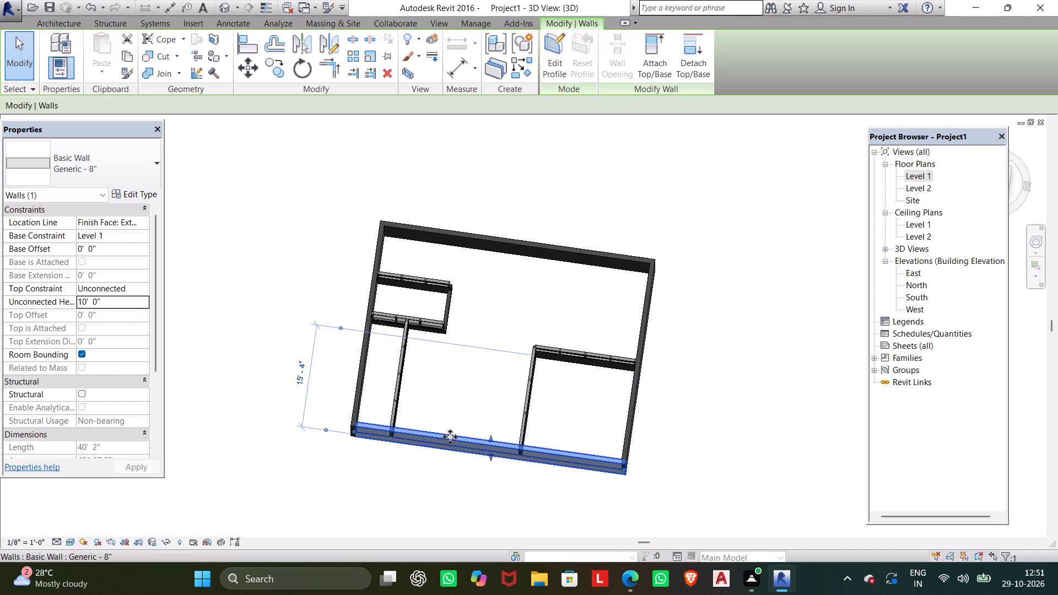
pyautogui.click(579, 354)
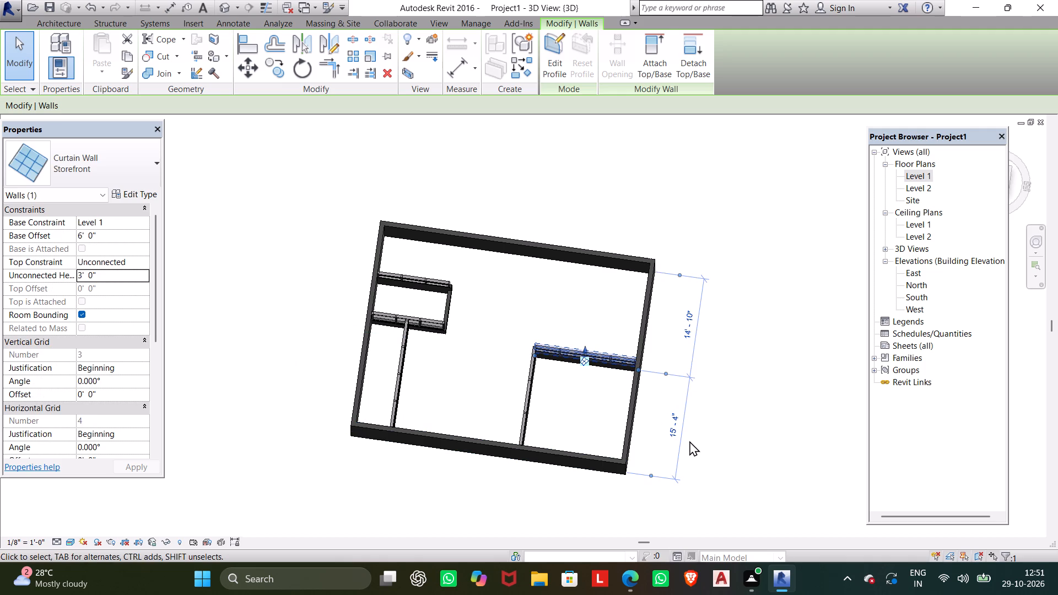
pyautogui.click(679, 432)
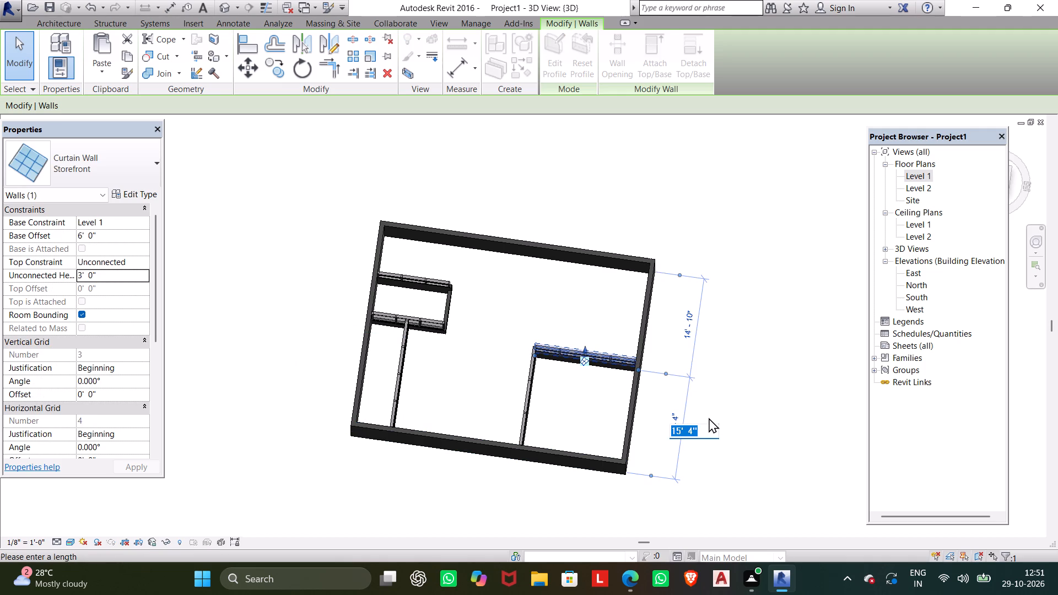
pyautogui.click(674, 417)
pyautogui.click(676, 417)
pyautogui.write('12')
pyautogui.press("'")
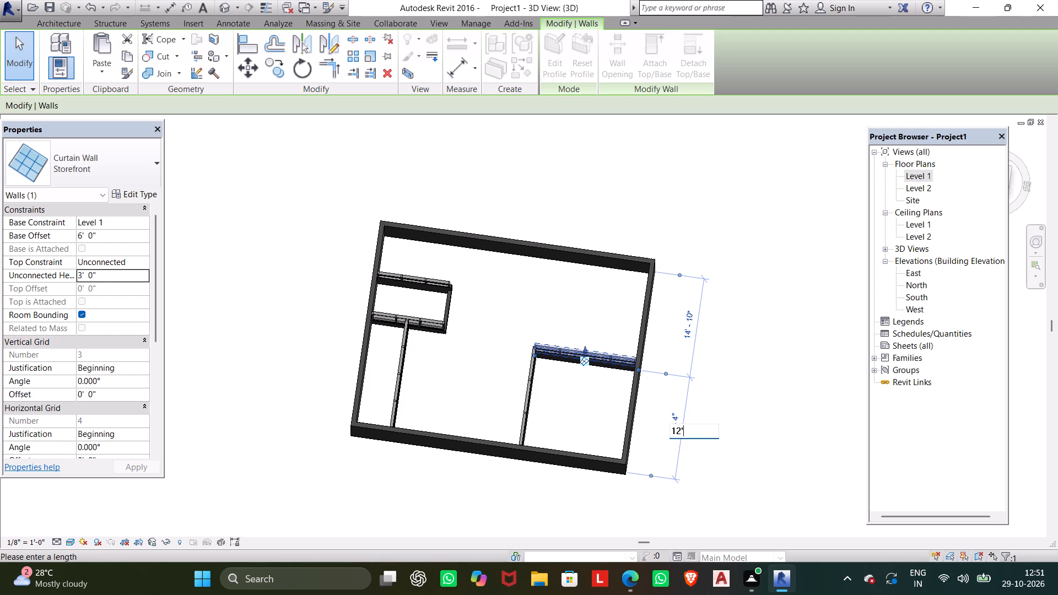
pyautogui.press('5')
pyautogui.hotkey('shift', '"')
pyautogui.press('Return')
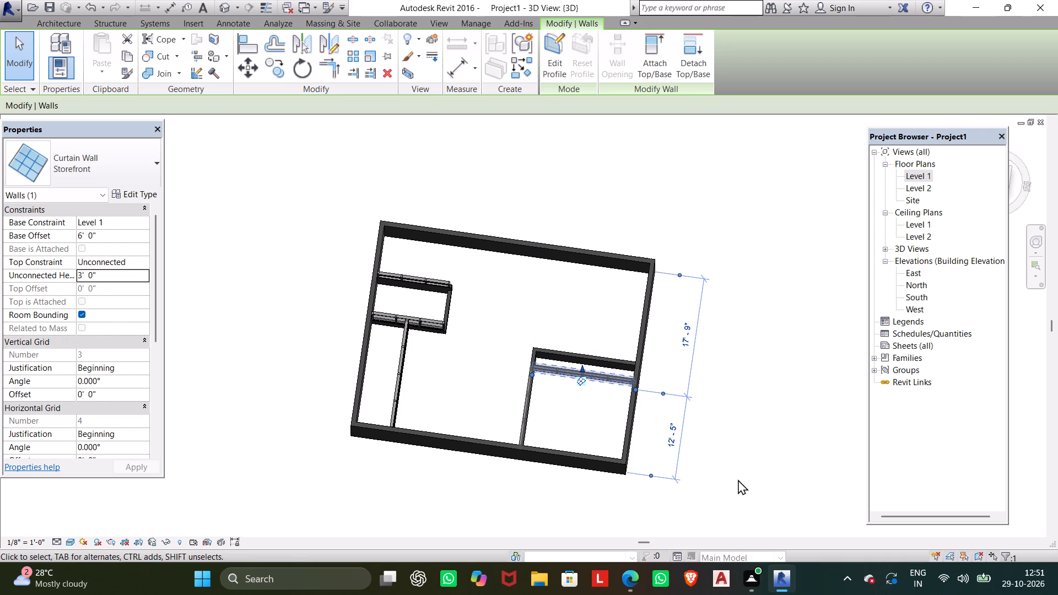
# Set the distance between the southeast room's north Storefront wall and the north exterior wall to 14' 2".
pyautogui.click(690, 337)
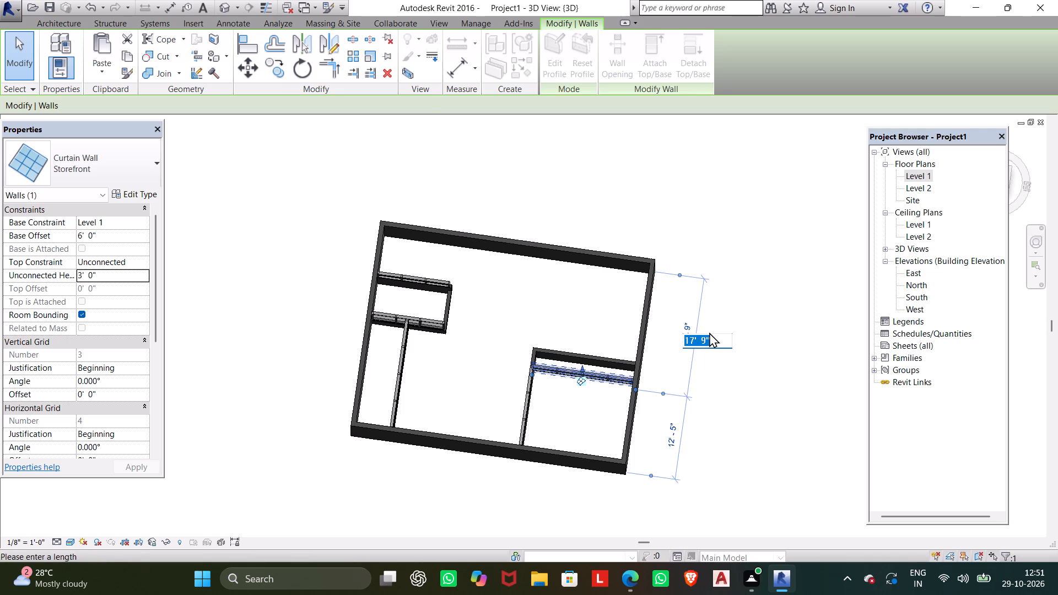
pyautogui.write("14'")
pyautogui.write('2"')
pyautogui.press('Return')
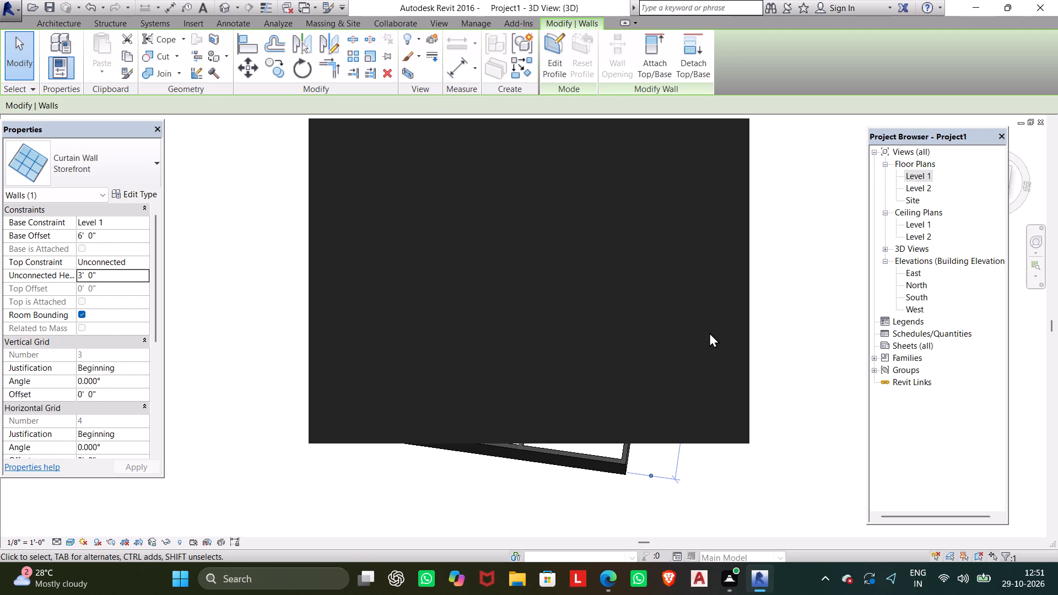
# Dismiss the notification card covering the model.
pyautogui.click(730, 127)
pyautogui.click(721, 135)
pyautogui.click(723, 138)
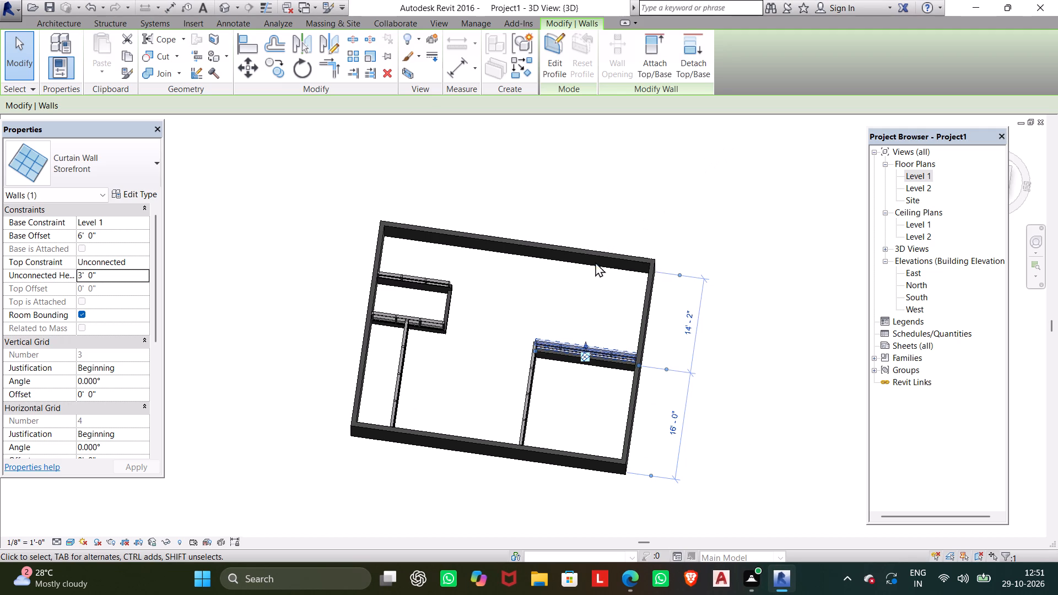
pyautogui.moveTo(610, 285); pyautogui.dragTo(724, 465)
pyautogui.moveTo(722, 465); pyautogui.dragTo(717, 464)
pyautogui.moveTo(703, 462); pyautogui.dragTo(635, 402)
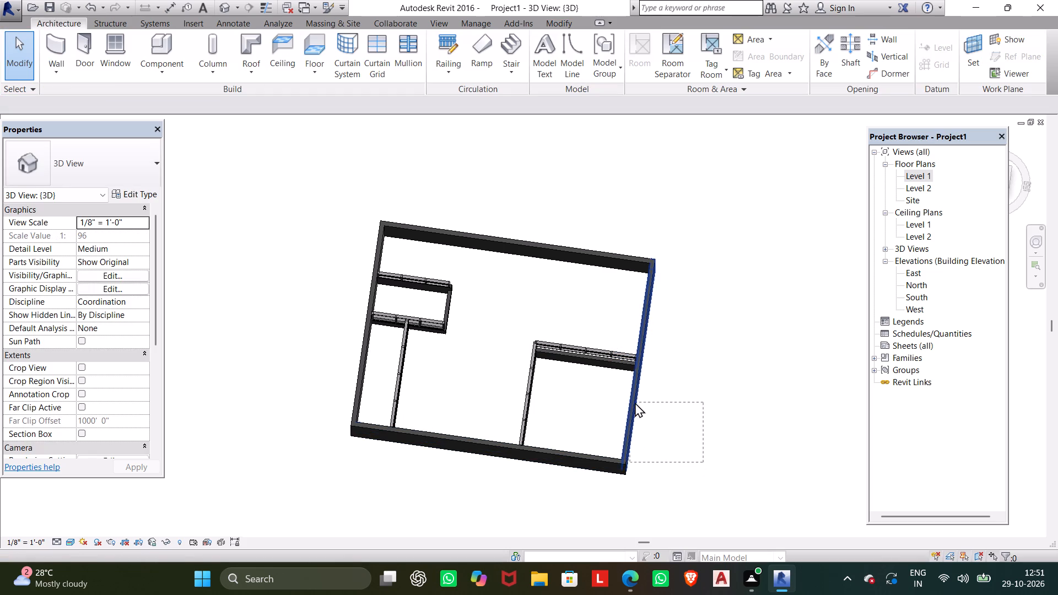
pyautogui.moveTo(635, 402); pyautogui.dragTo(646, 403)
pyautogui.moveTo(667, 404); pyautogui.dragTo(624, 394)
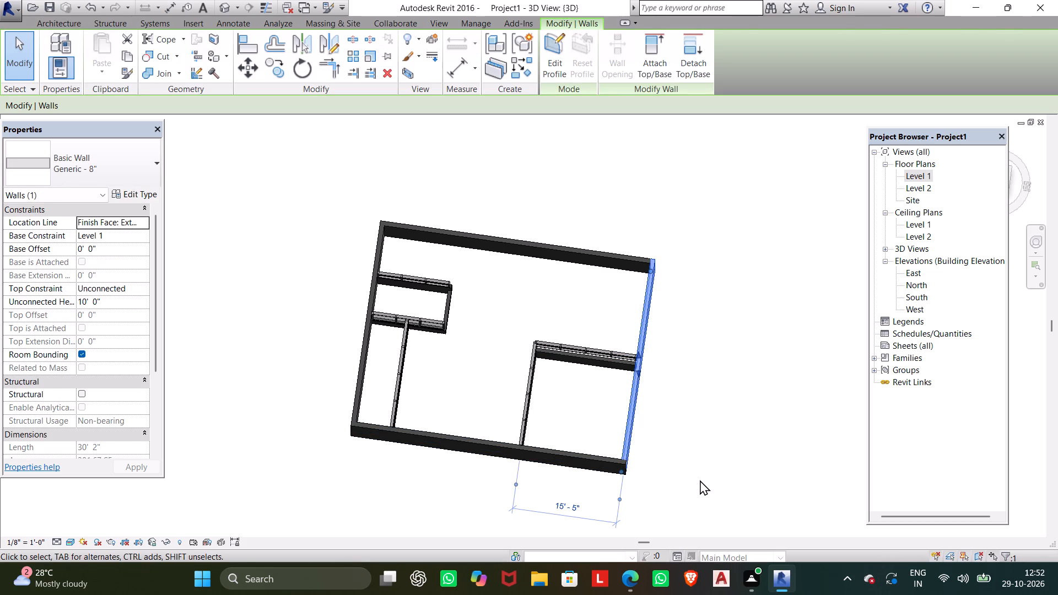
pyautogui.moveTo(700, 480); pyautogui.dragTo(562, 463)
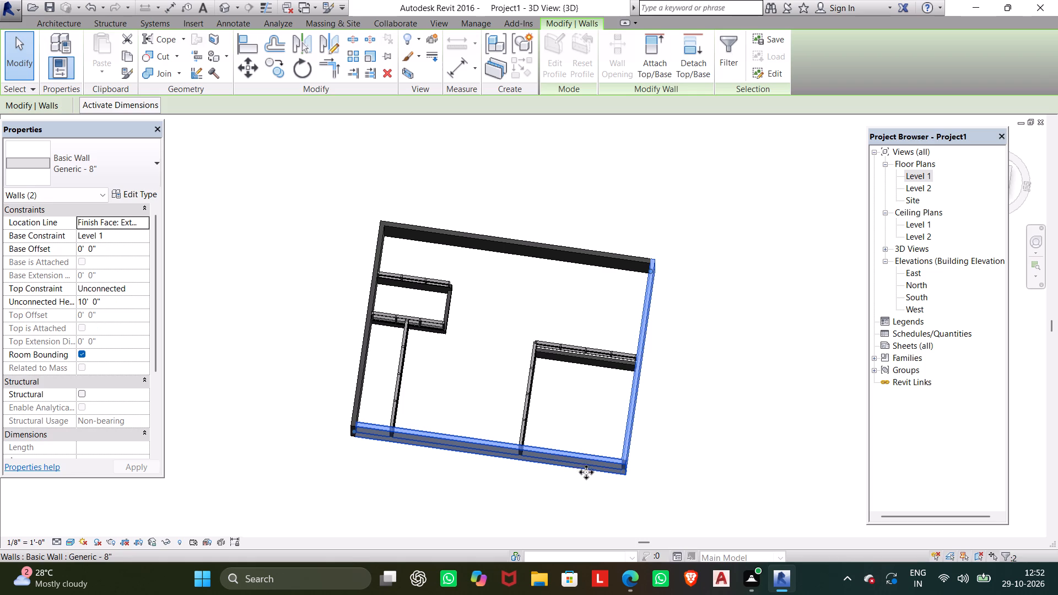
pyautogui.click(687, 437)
# Open the type properties of the east Generic - 8" exterior wall and examine its parameters and layer structure.
pyautogui.moveTo(697, 421); pyautogui.dragTo(564, 382)
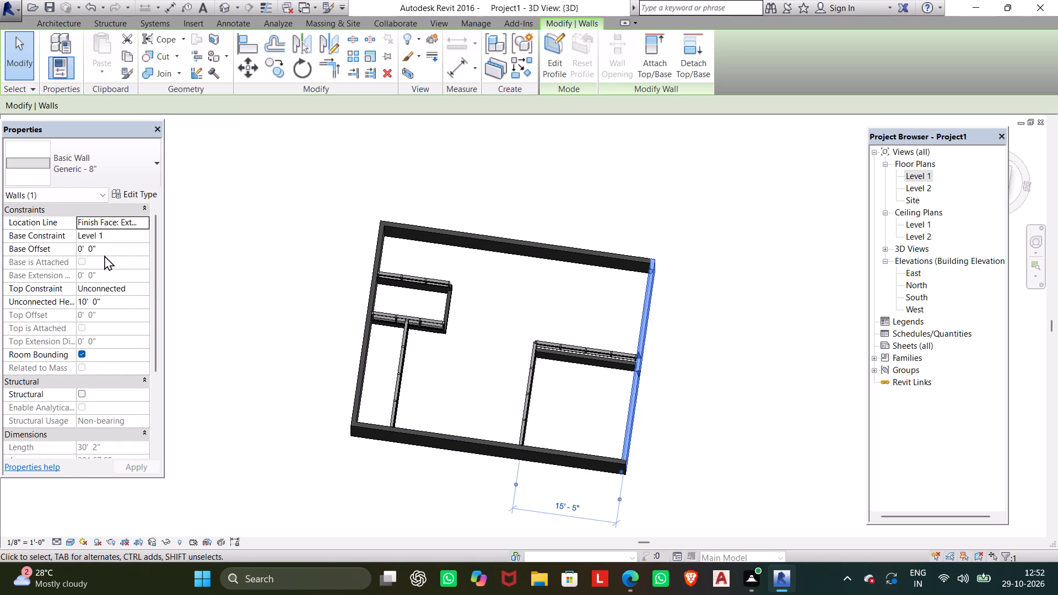
pyautogui.scroll(-6, 91, 258)
pyautogui.scroll(3, 88, 272)
pyautogui.scroll(-1, 90, 272)
pyautogui.scroll(4, 90, 272)
pyautogui.click(138, 194)
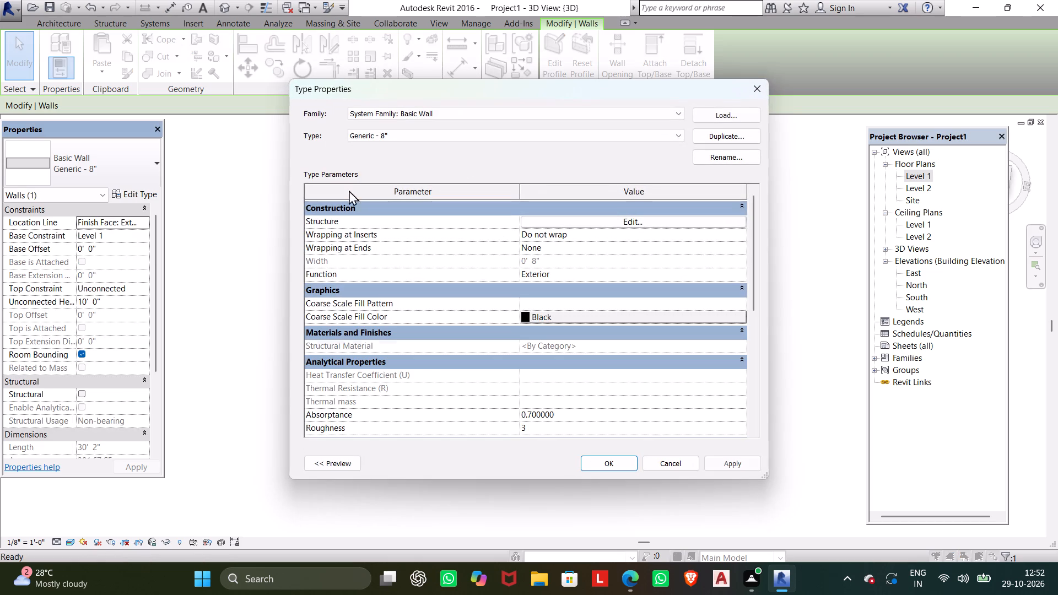
pyautogui.click(733, 130)
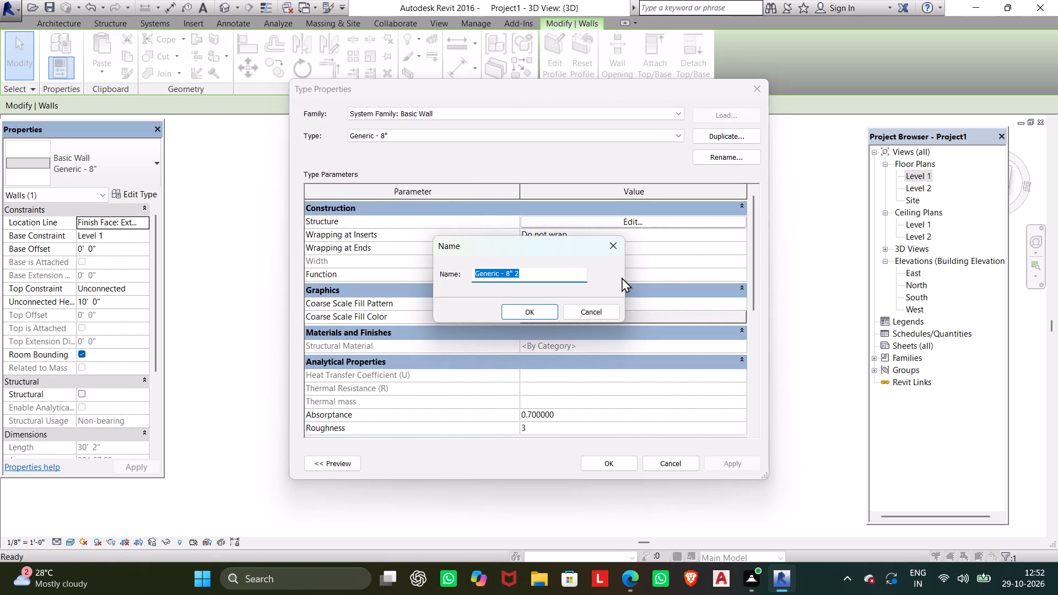
pyautogui.click(617, 237)
pyautogui.click(638, 215)
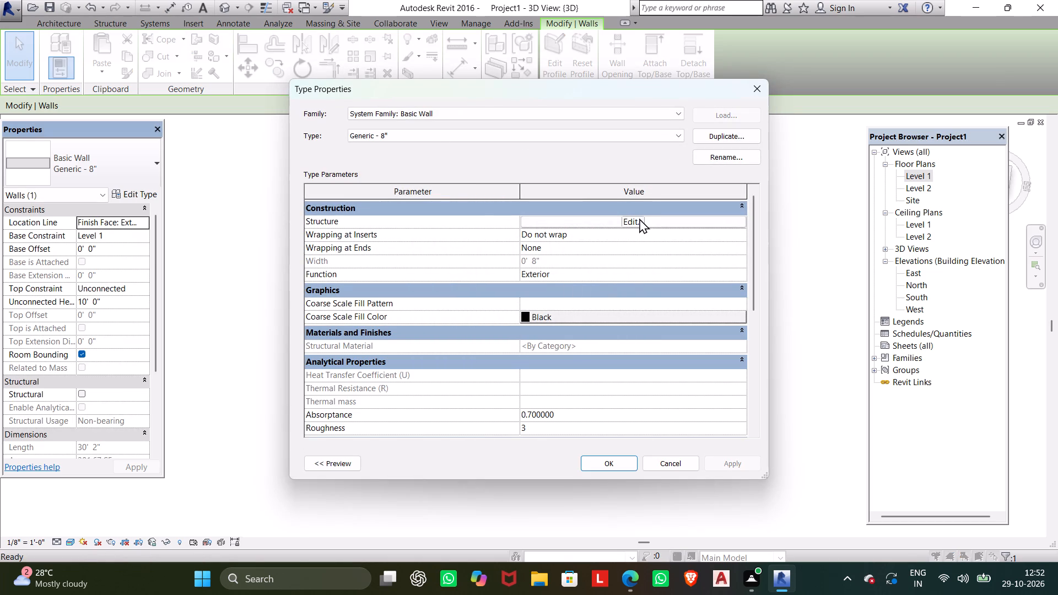
pyautogui.click(636, 225)
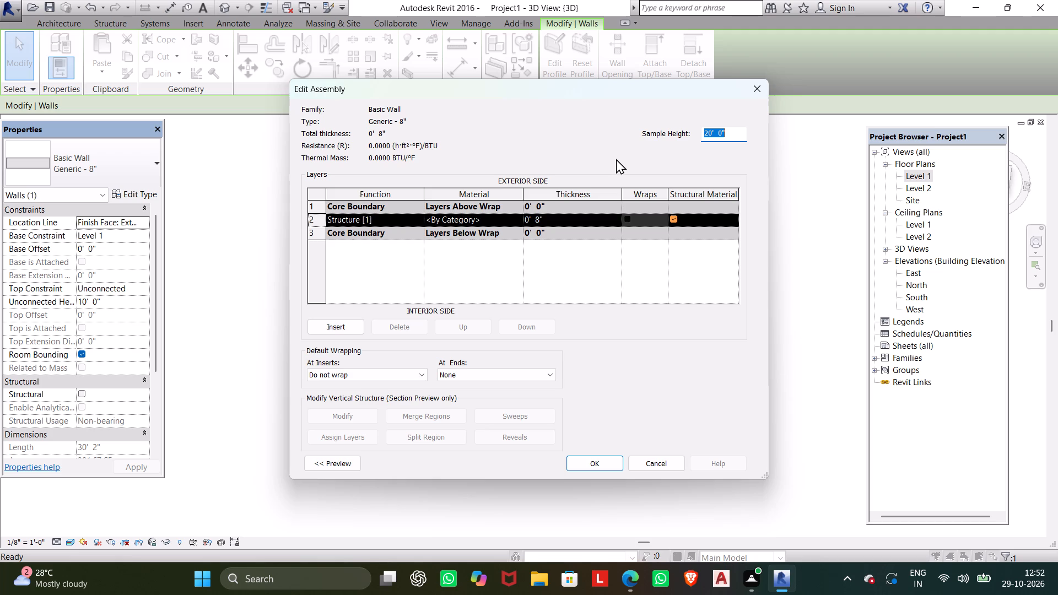
pyautogui.click(611, 462)
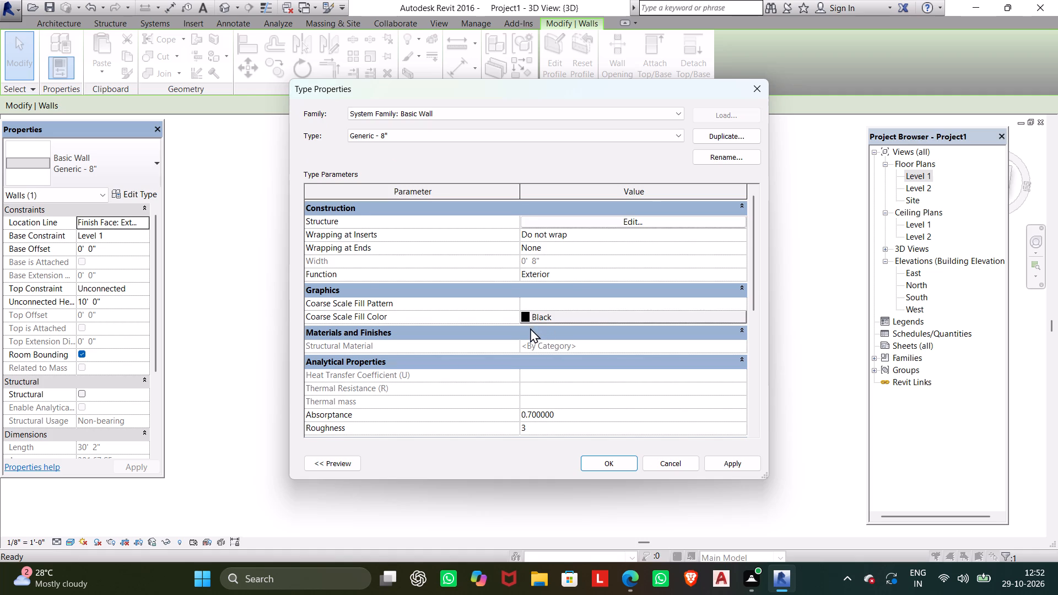
pyautogui.scroll(-3, 529, 329)
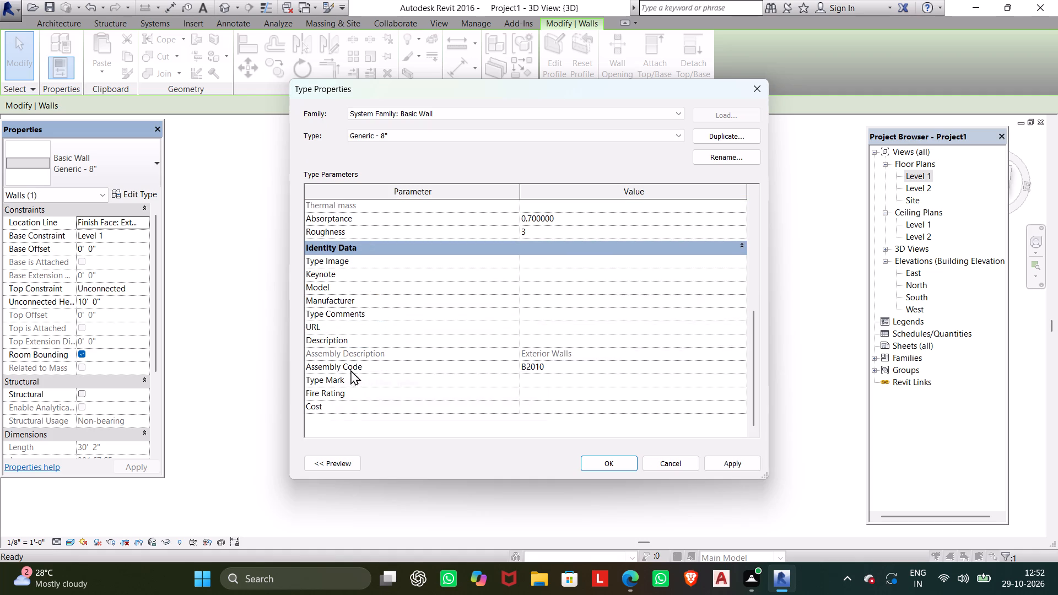
pyautogui.scroll(1, 347, 272)
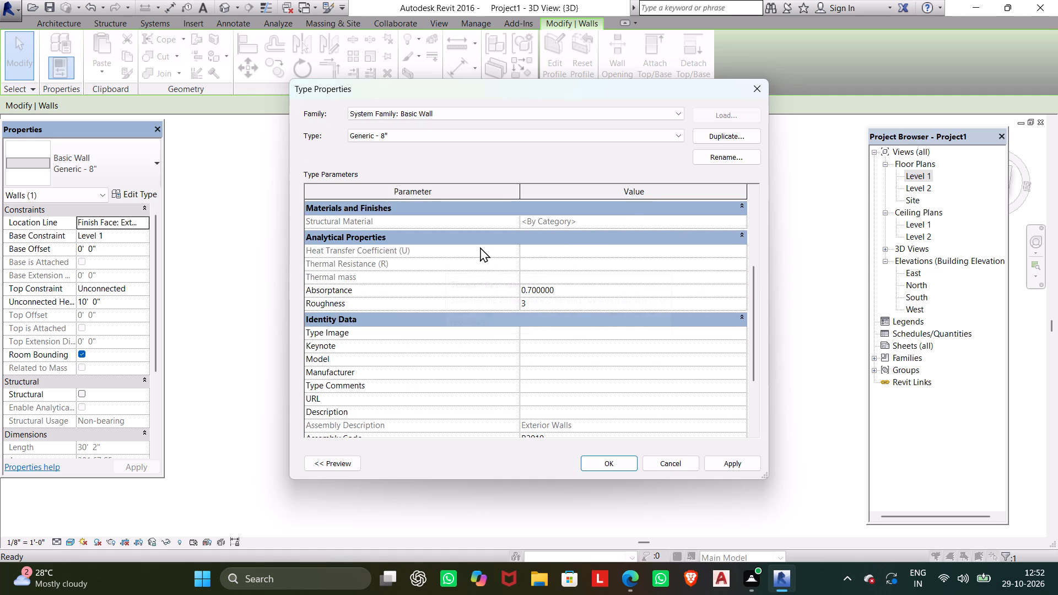
pyautogui.scroll(3, 481, 246)
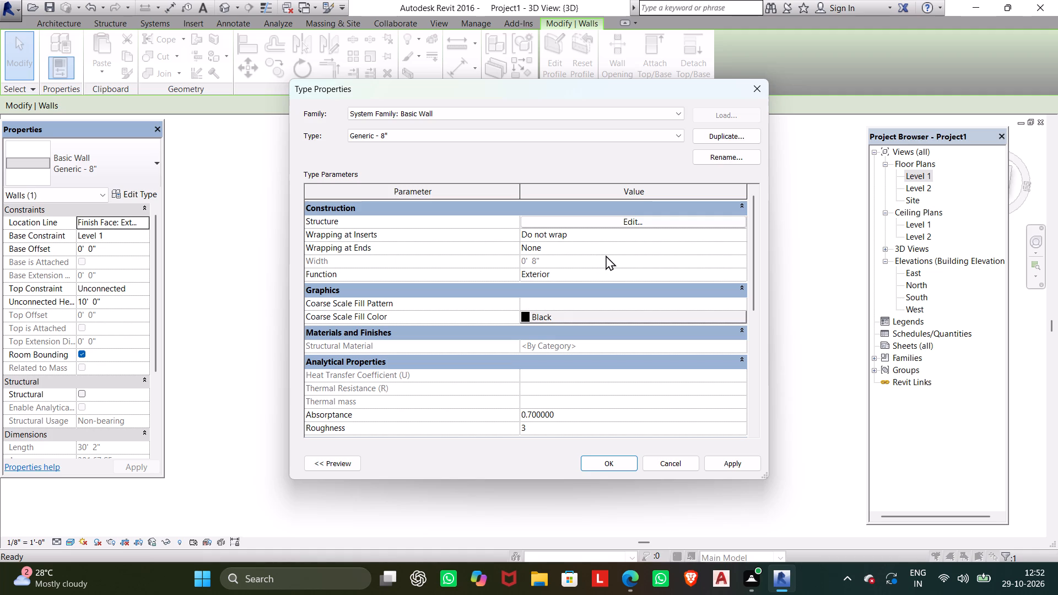
# Assign the Cherry material to the Structure [1] layer of the Generic - 8" exterior wall type.
pyautogui.click(627, 219)
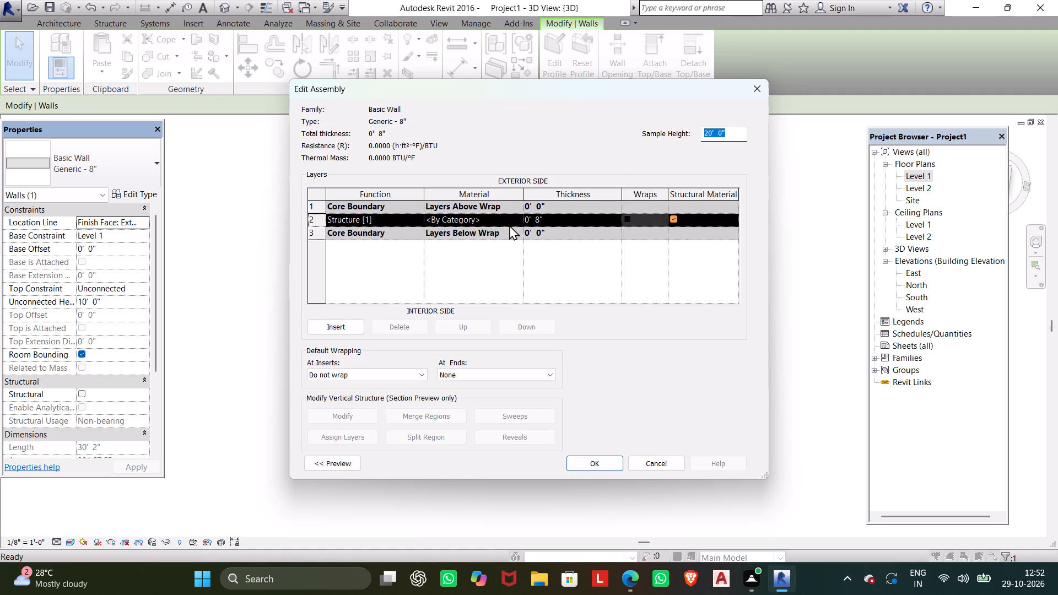
pyautogui.click(462, 209)
pyautogui.click(462, 220)
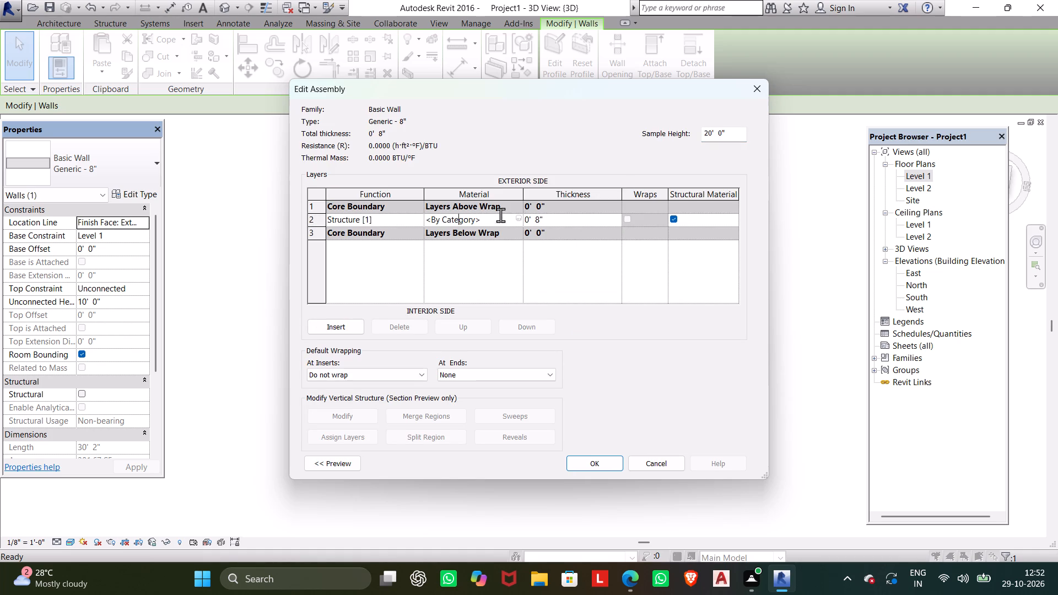
pyautogui.click(520, 217)
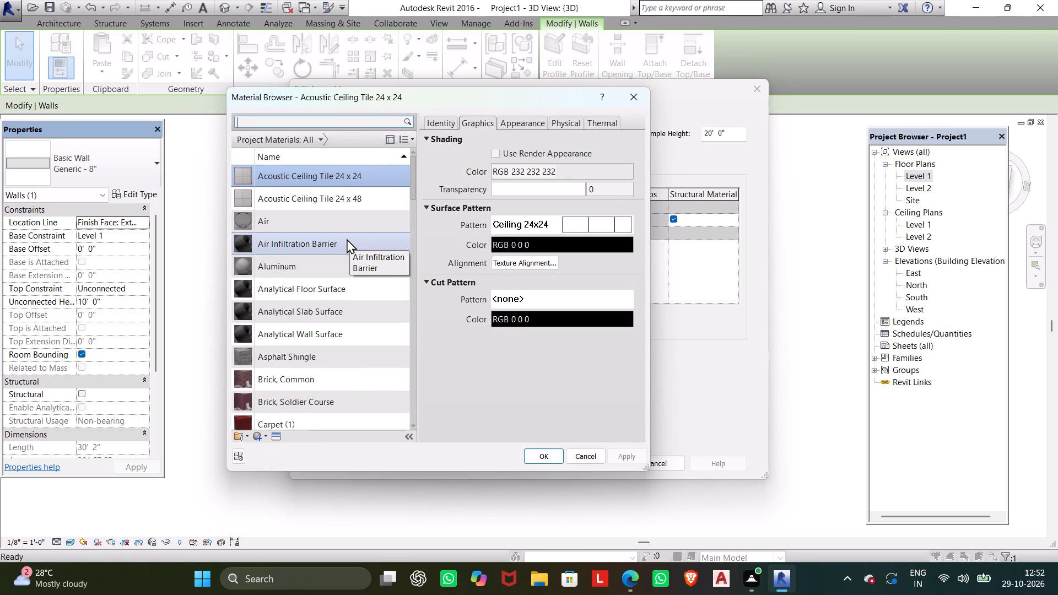
pyautogui.scroll(-1, 309, 278)
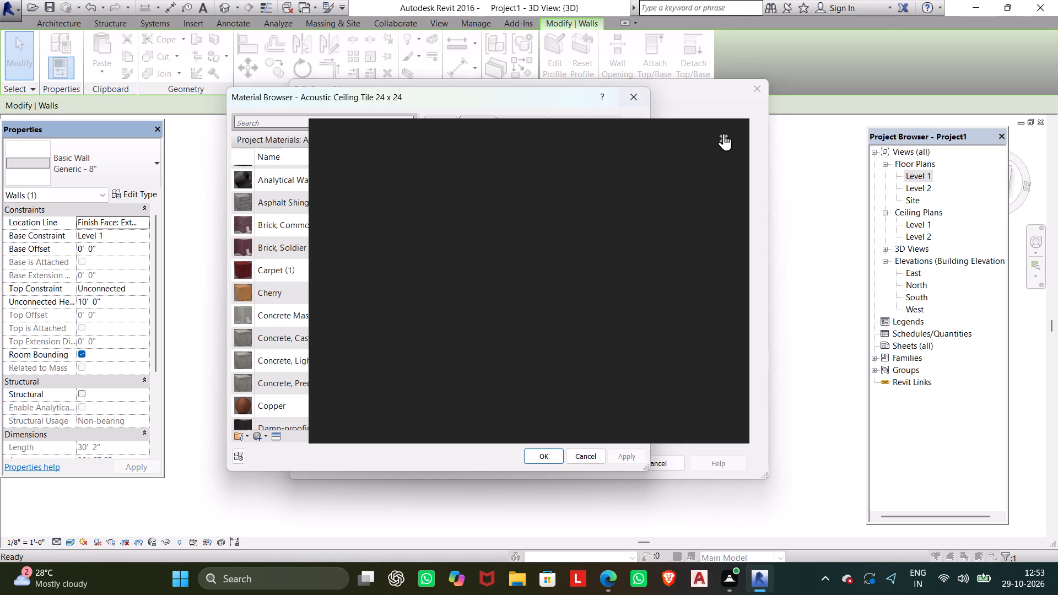
pyautogui.click(724, 133)
pyautogui.click(724, 143)
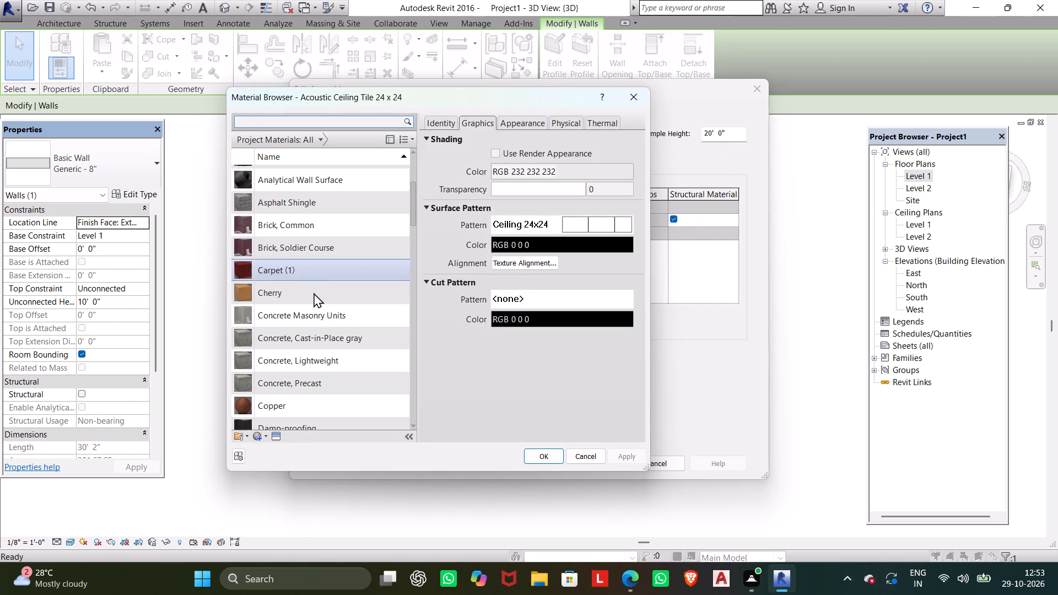
pyautogui.click(311, 294)
pyautogui.click(538, 459)
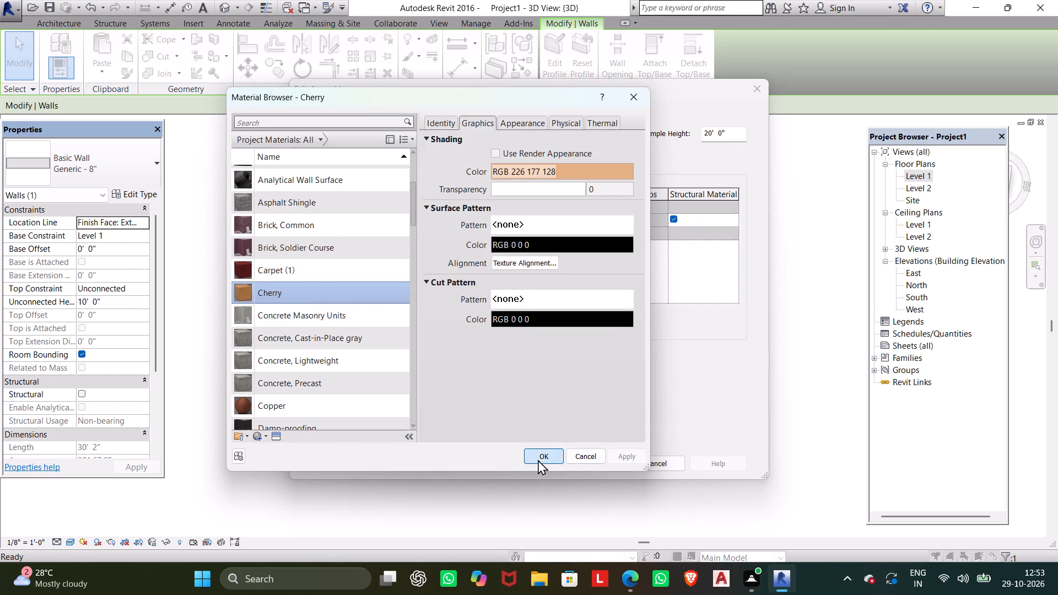
pyautogui.click(580, 461)
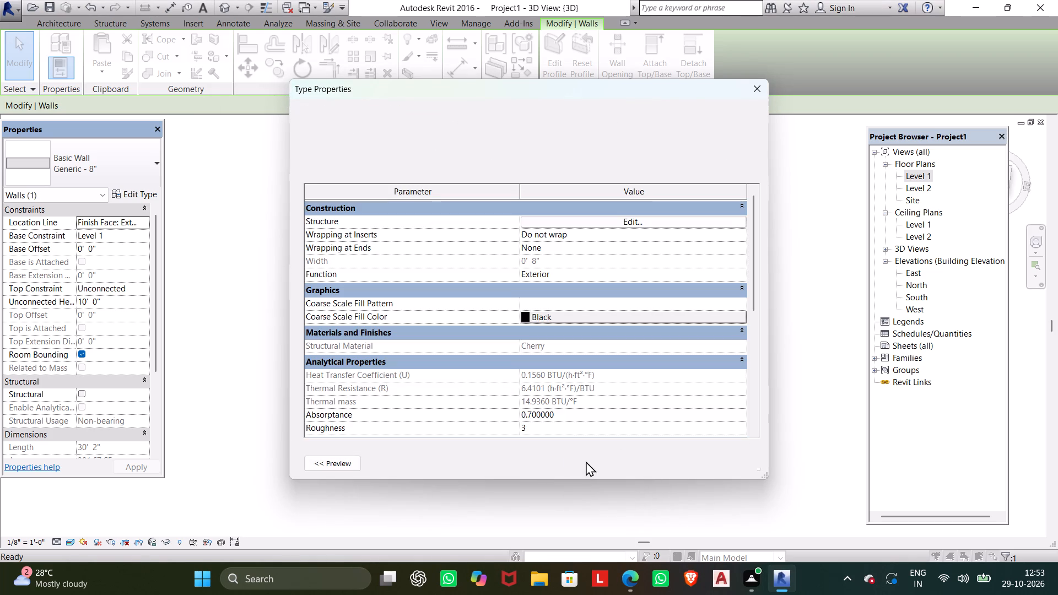
pyautogui.click(593, 462)
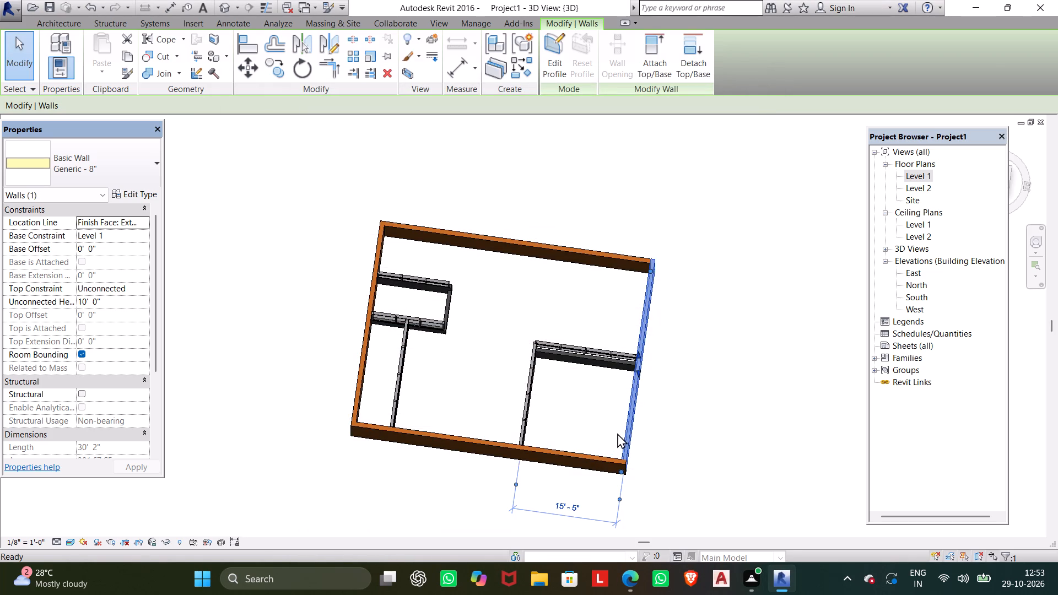
# Undo the Cherry material assignment on the Generic - 8" exterior walls.
pyautogui.scroll(-2, 631, 413)
pyautogui.middleClick(631, 413)
pyautogui.press('Escape')
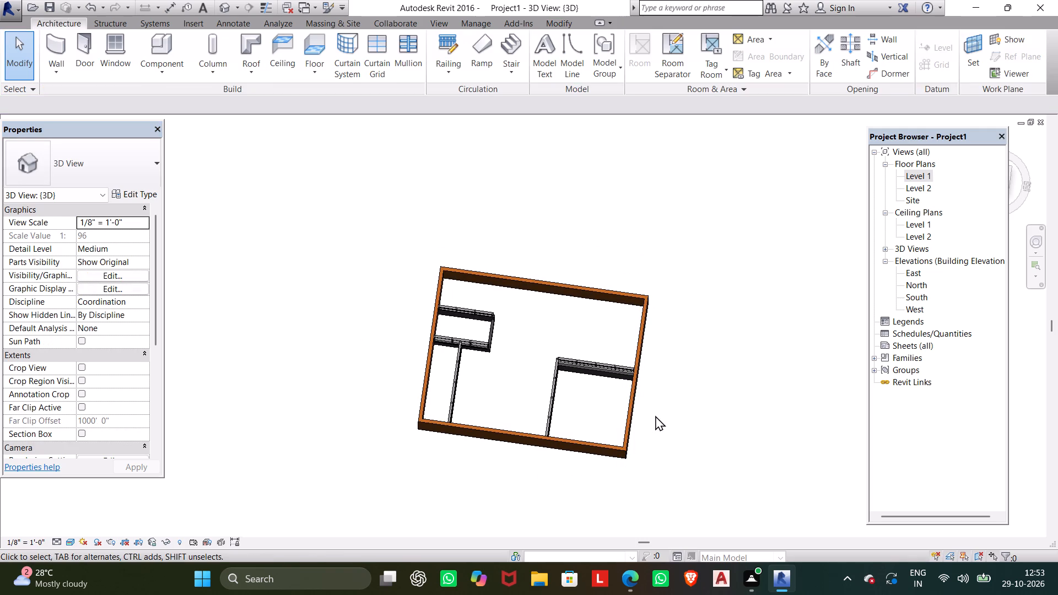
pyautogui.keyDown('shift'); pyautogui.moveTo(627, 445); pyautogui.dragTo(476, 272, button='middle'); pyautogui.keyUp('shift')
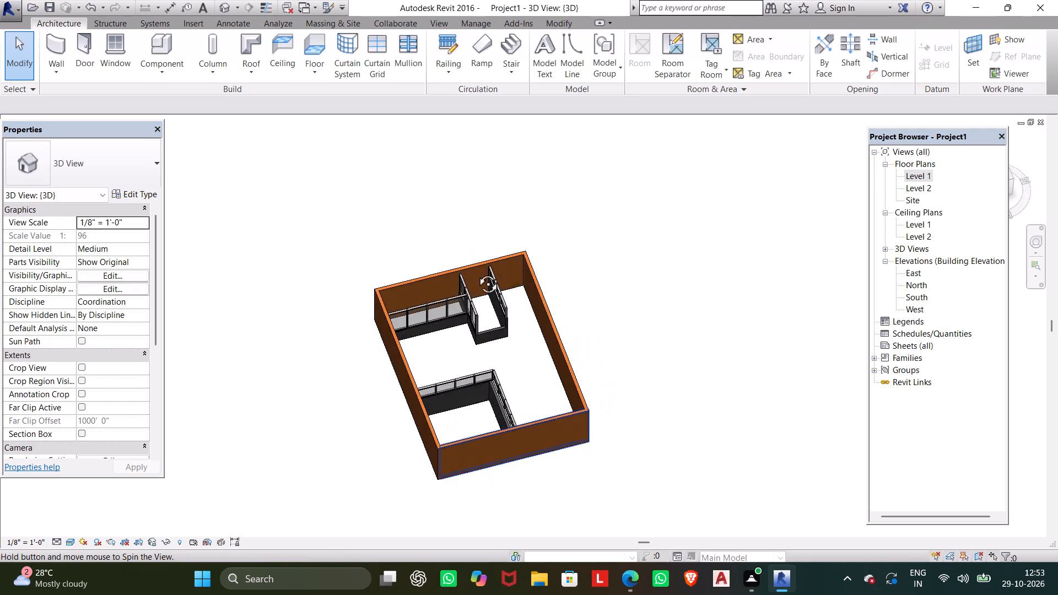
pyautogui.keyDown('shift'); pyautogui.moveTo(476, 272); pyautogui.dragTo(681, 230, button='middle'); pyautogui.keyUp('shift')
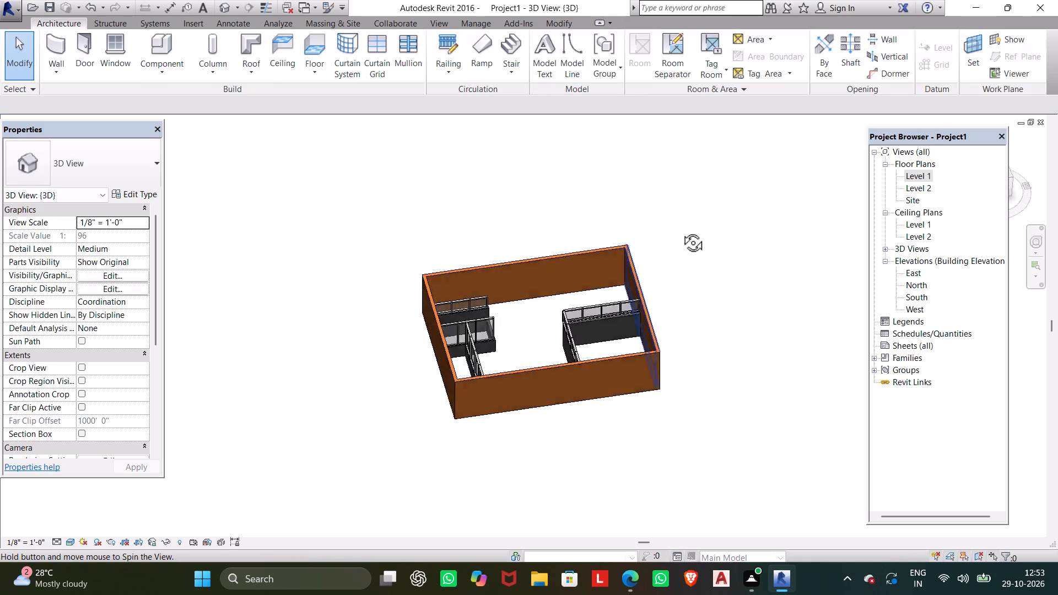
pyautogui.keyDown('shift'); pyautogui.moveTo(681, 230); pyautogui.dragTo(520, 245, button='middle'); pyautogui.keyUp('shift')
pyautogui.hotkey('ctrl', 'z')
pyautogui.hotkey('ctrl', 'z')
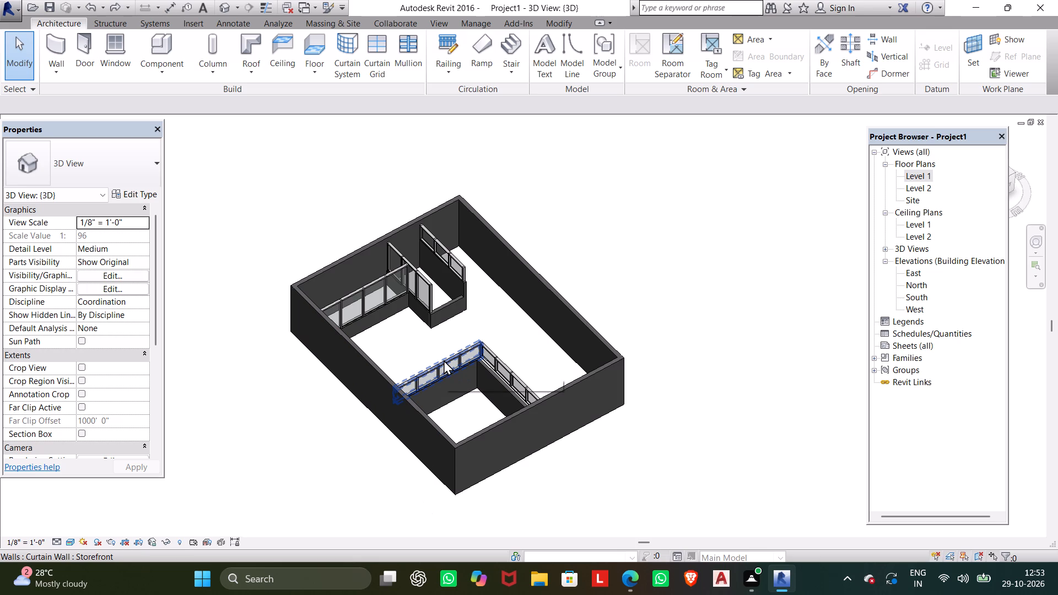
# Bring up the Level 1 floor plan with the whole office in view, dismissing the notification card covering the model.
pyautogui.doubleClick(916, 172)
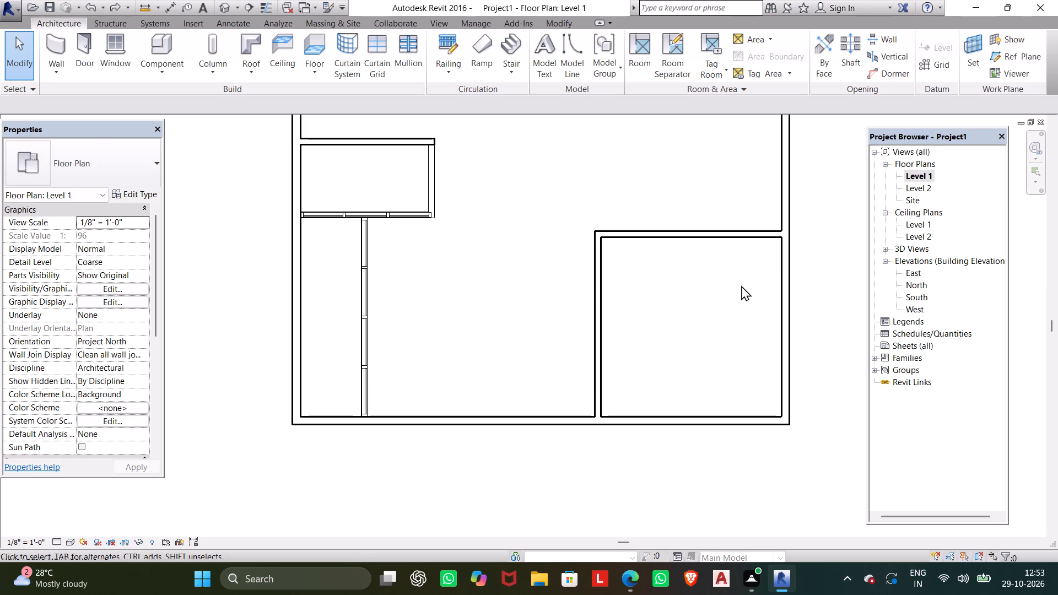
pyautogui.scroll(-2, 534, 286)
pyautogui.moveTo(528, 288); pyautogui.dragTo(538, 387, button='middle')
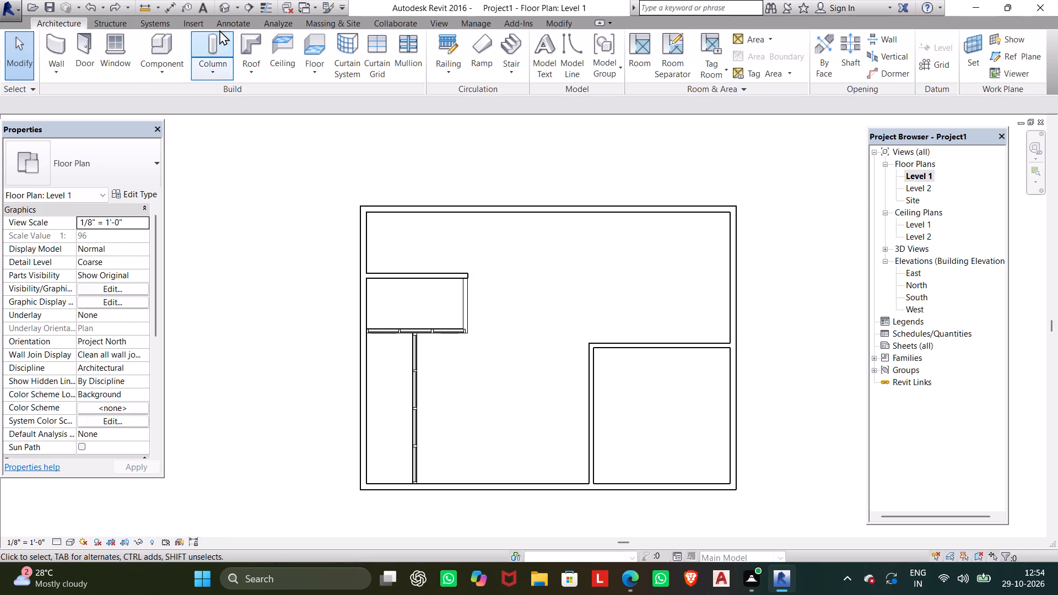
pyautogui.click(223, 0)
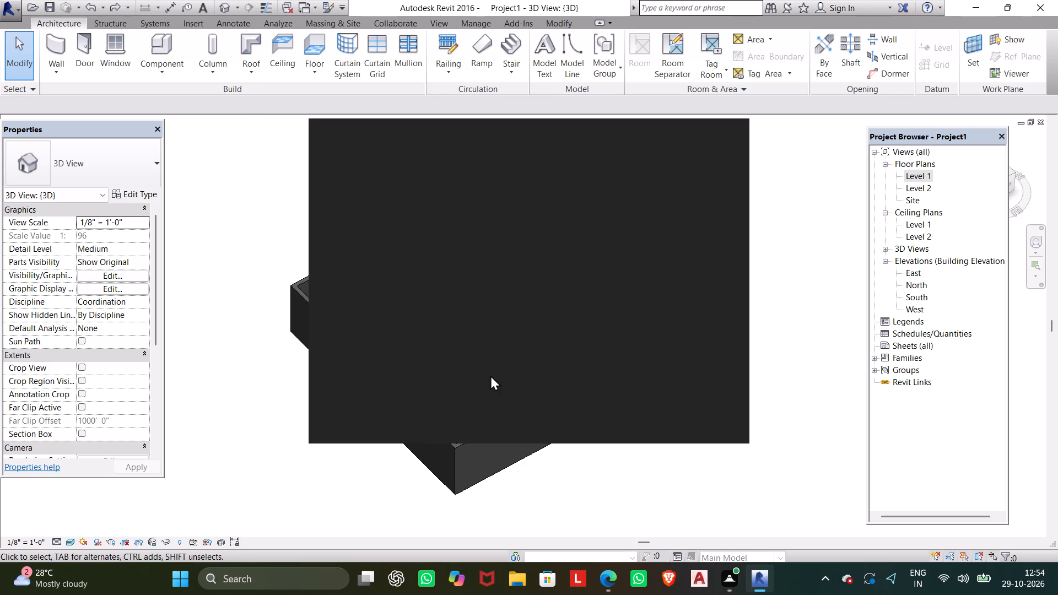
pyautogui.click(724, 139)
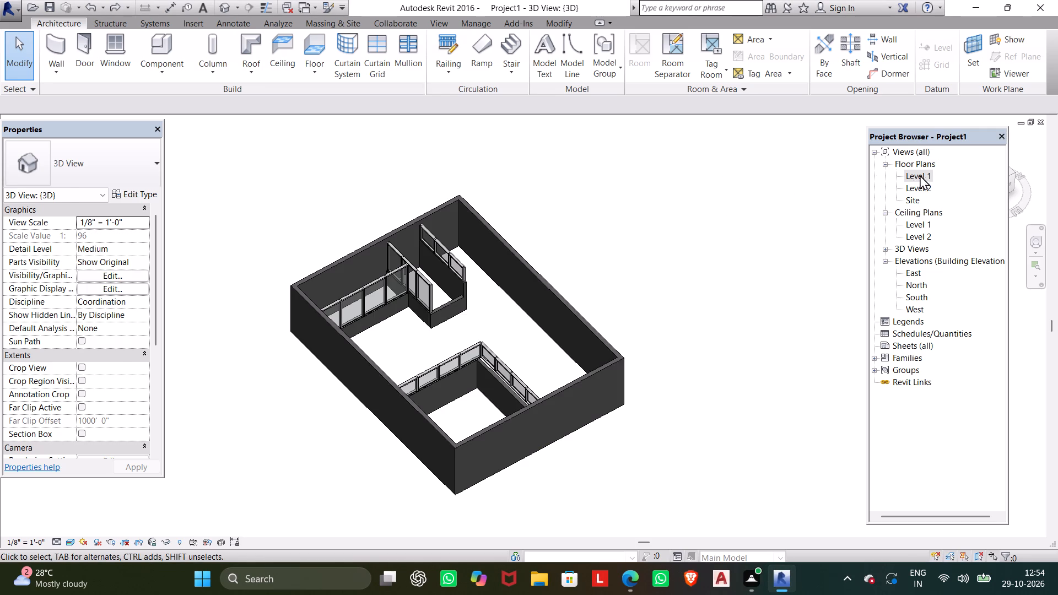
pyautogui.doubleClick(923, 172)
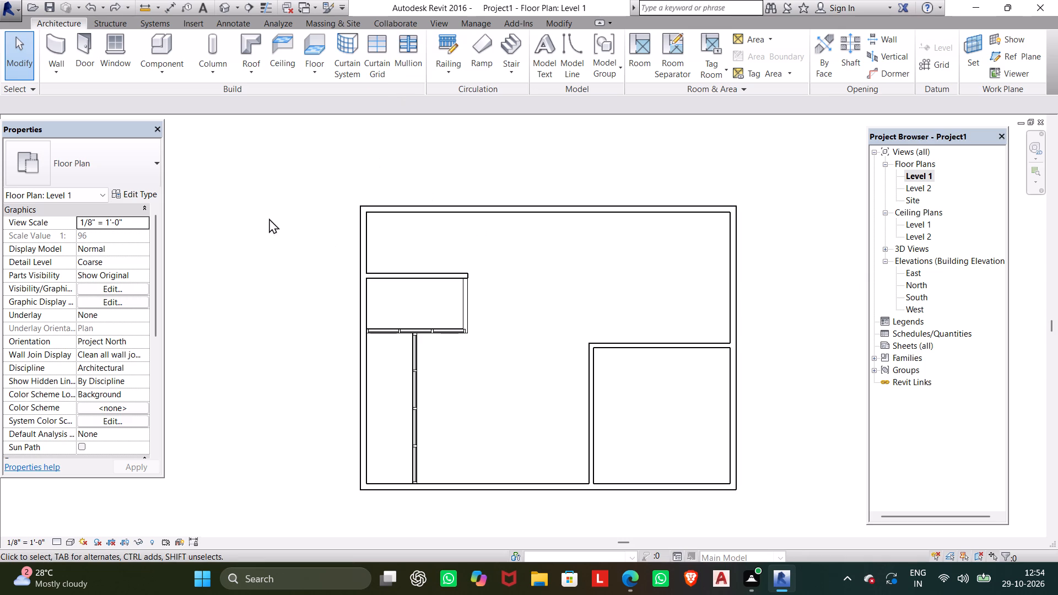
# Load the Door-Exterior-Double-Two_Lite family from the Commercial doors library with the 72" x 84" type.
pyautogui.click(88, 49)
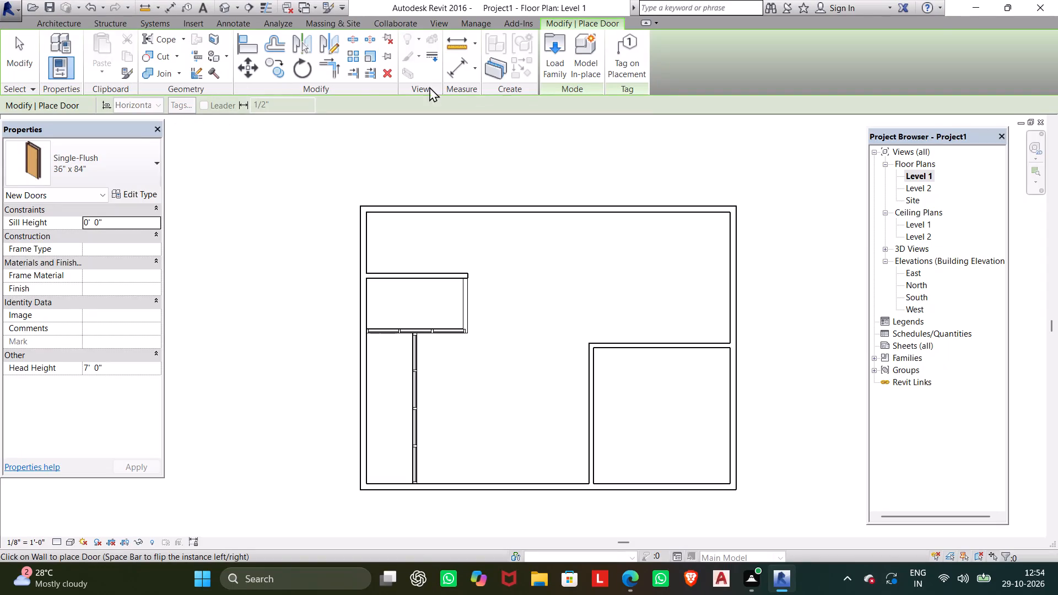
pyautogui.click(565, 37)
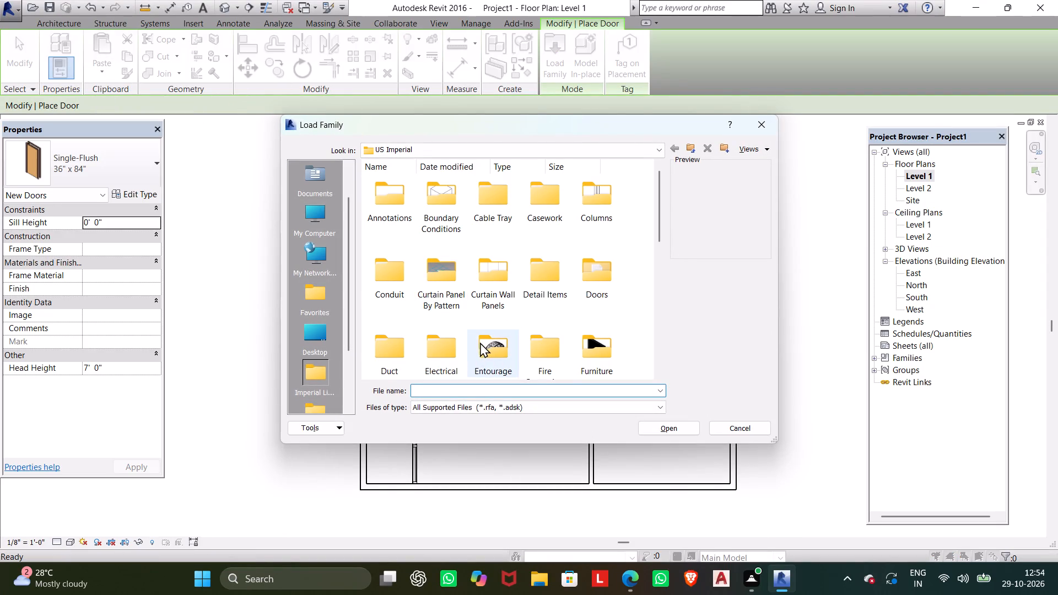
pyautogui.doubleClick(608, 262)
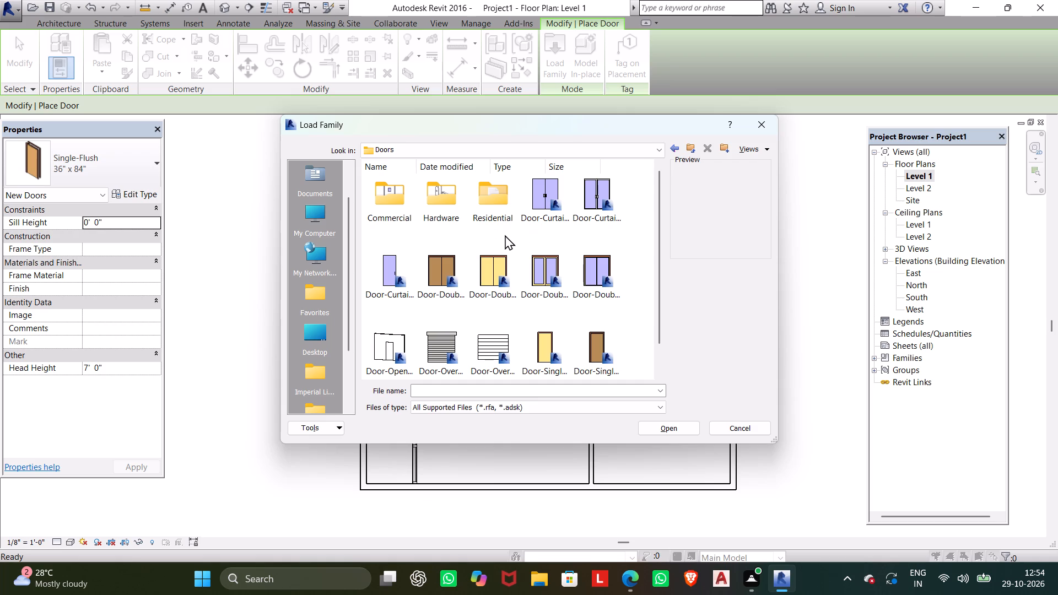
pyautogui.doubleClick(396, 207)
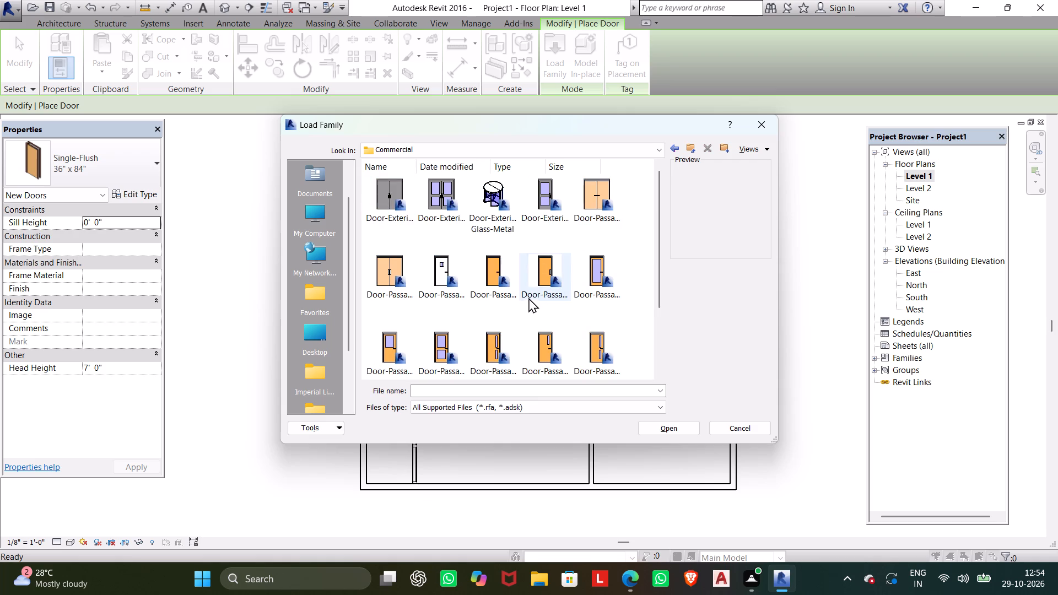
pyautogui.click(445, 196)
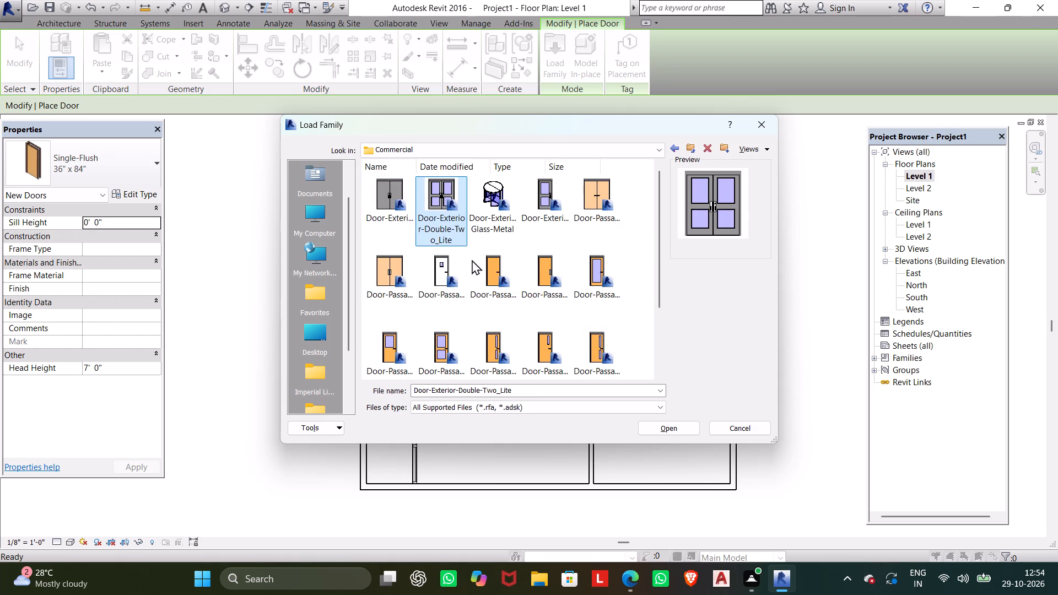
pyautogui.click(665, 421)
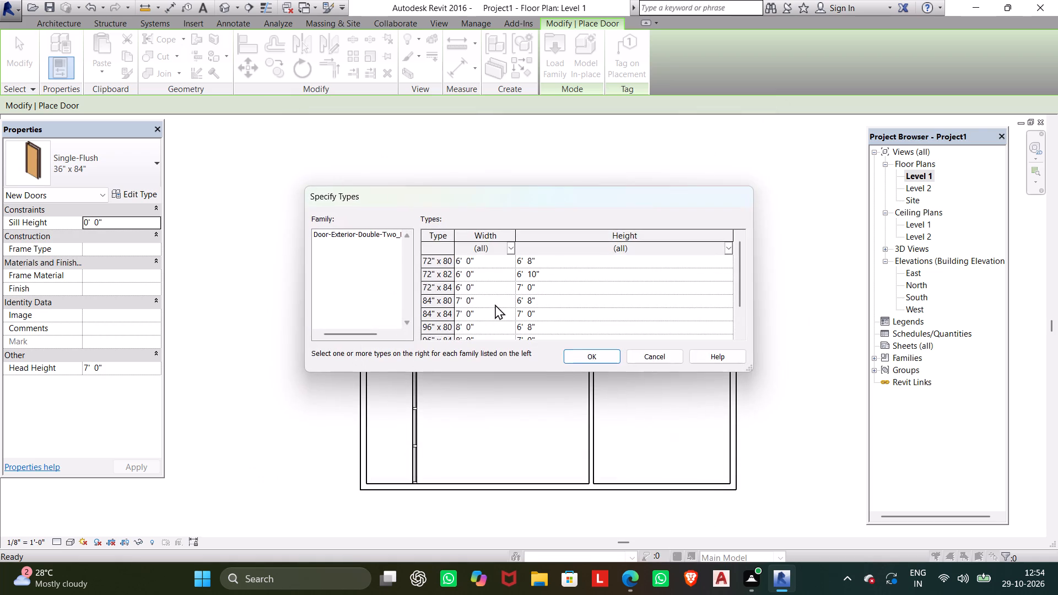
pyautogui.scroll(3, 503, 267)
pyautogui.scroll(-1, 502, 272)
pyautogui.scroll(4, 500, 273)
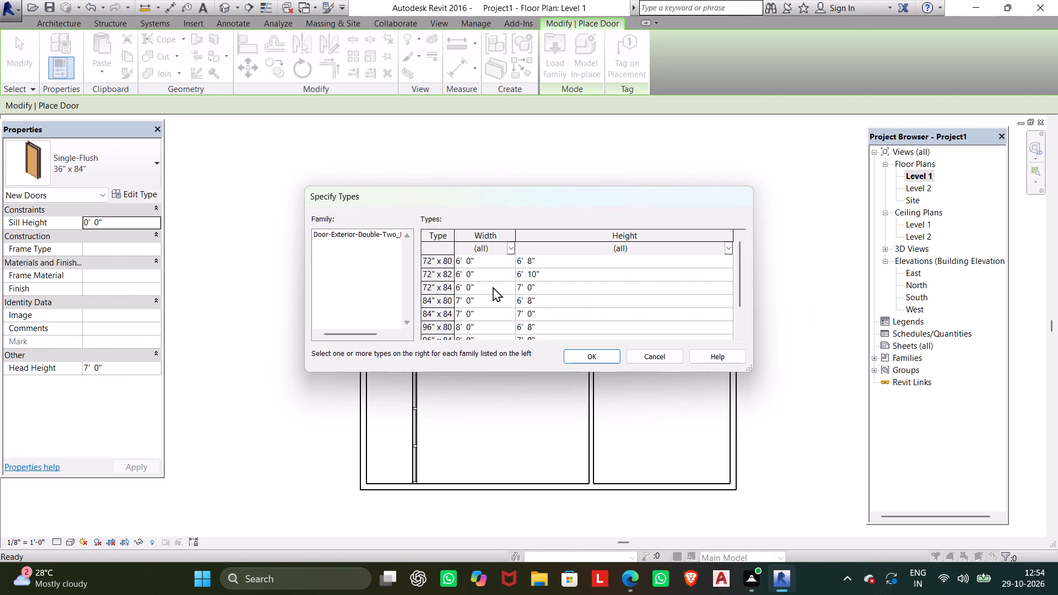
pyautogui.click(493, 286)
pyautogui.click(579, 361)
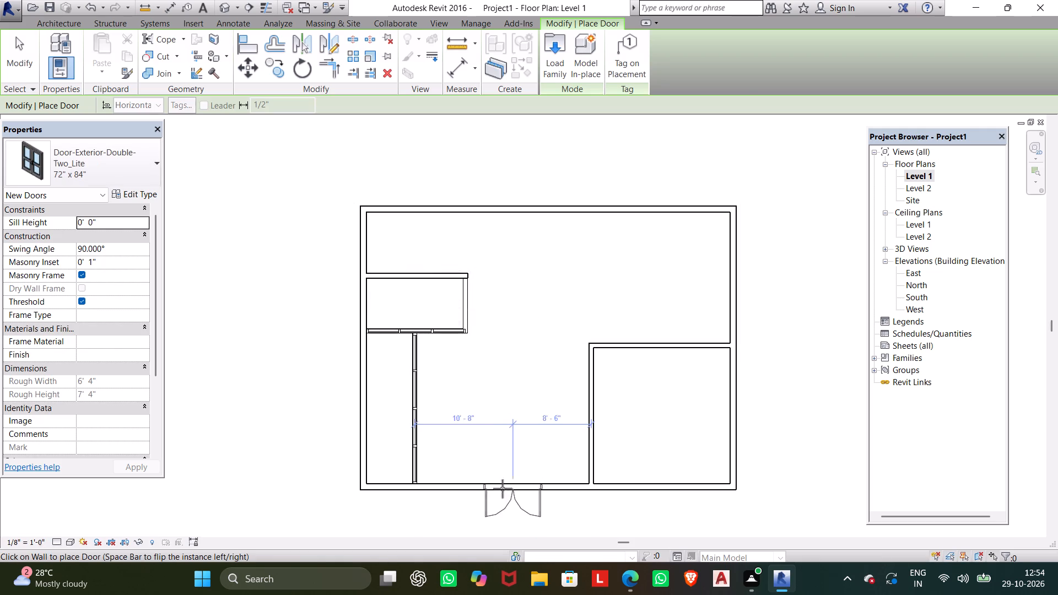
# Place the 72" x 84" double door in the south exterior wall, centred about 3' 6" east of the southwest Storefront partition.
pyautogui.click(445, 480)
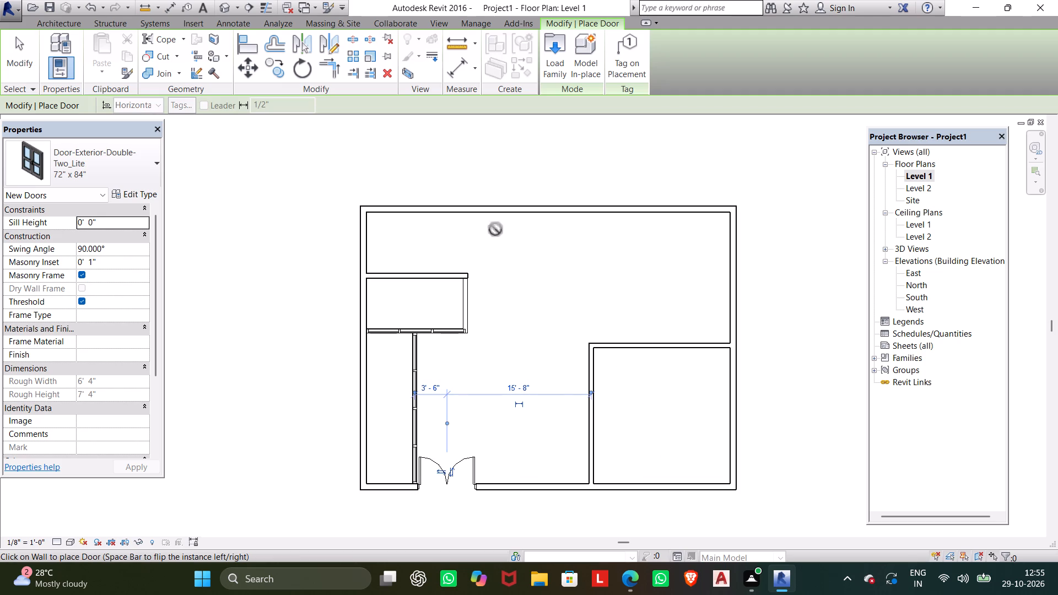
# Examine previews of the single-door families in the Commercial doors library, dismissing the notification card covering them.
pyautogui.click(550, 57)
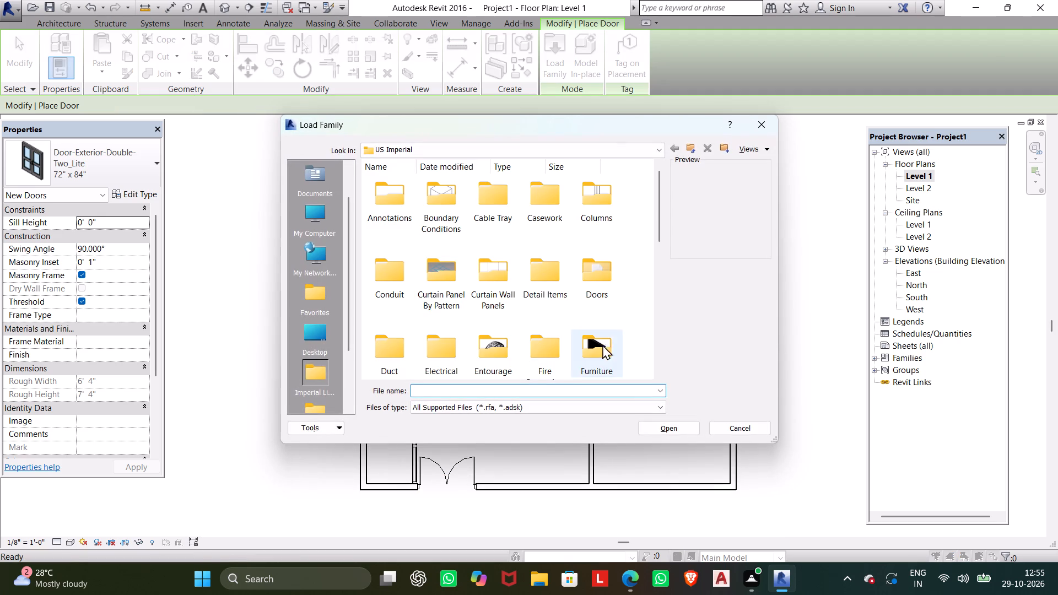
pyautogui.doubleClick(607, 296)
pyautogui.click(600, 287)
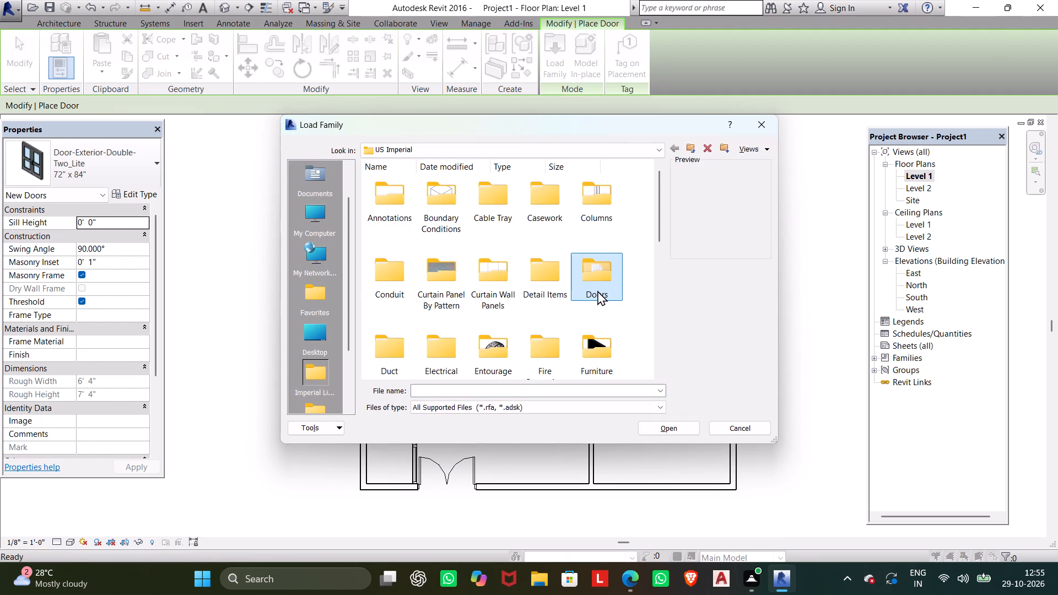
pyautogui.doubleClick(598, 283)
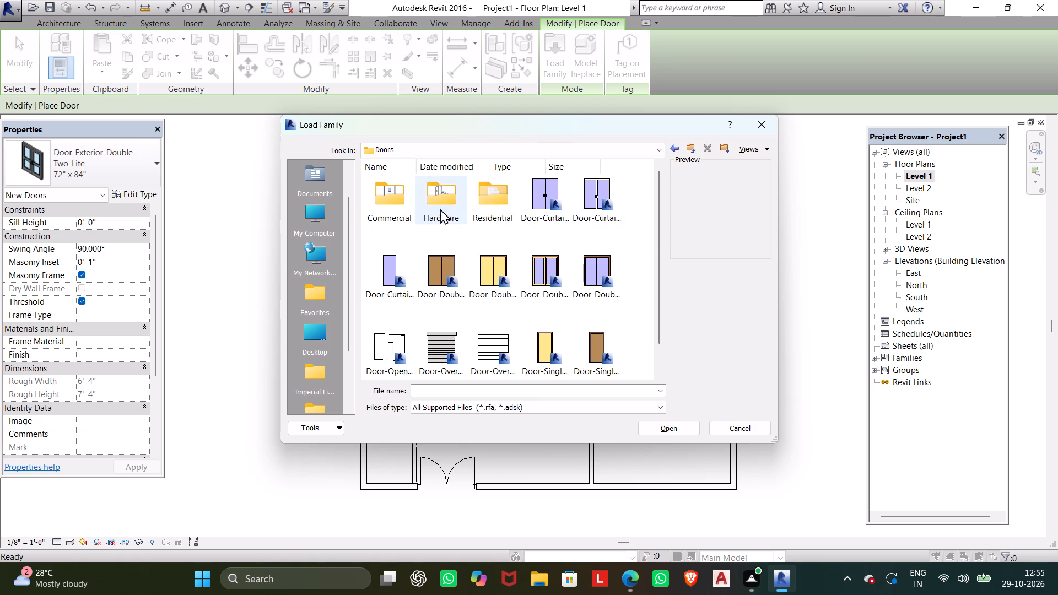
pyautogui.doubleClick(404, 195)
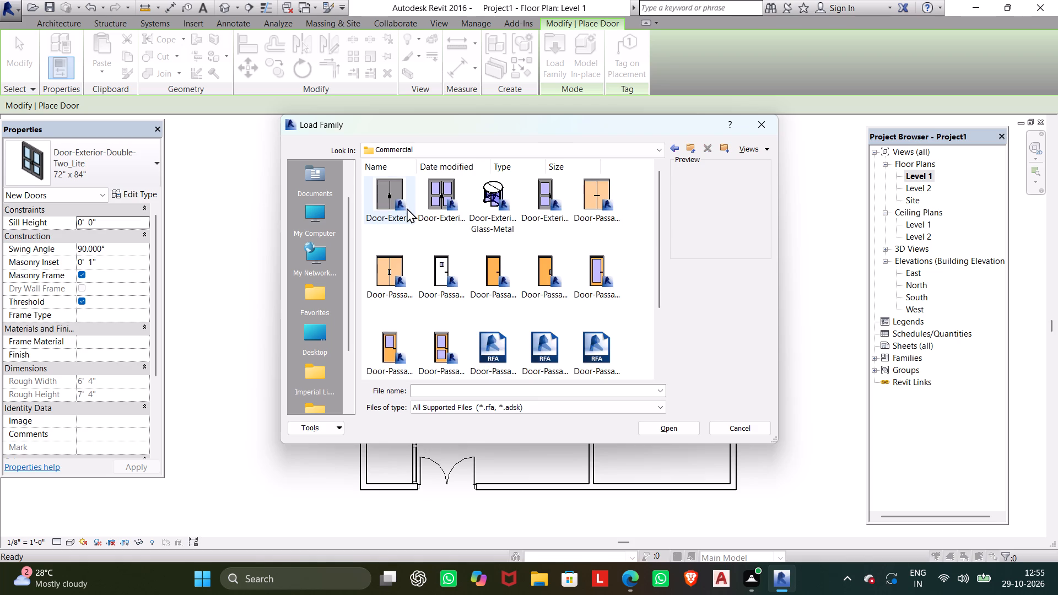
pyautogui.click(602, 271)
pyautogui.scroll(-2, 565, 294)
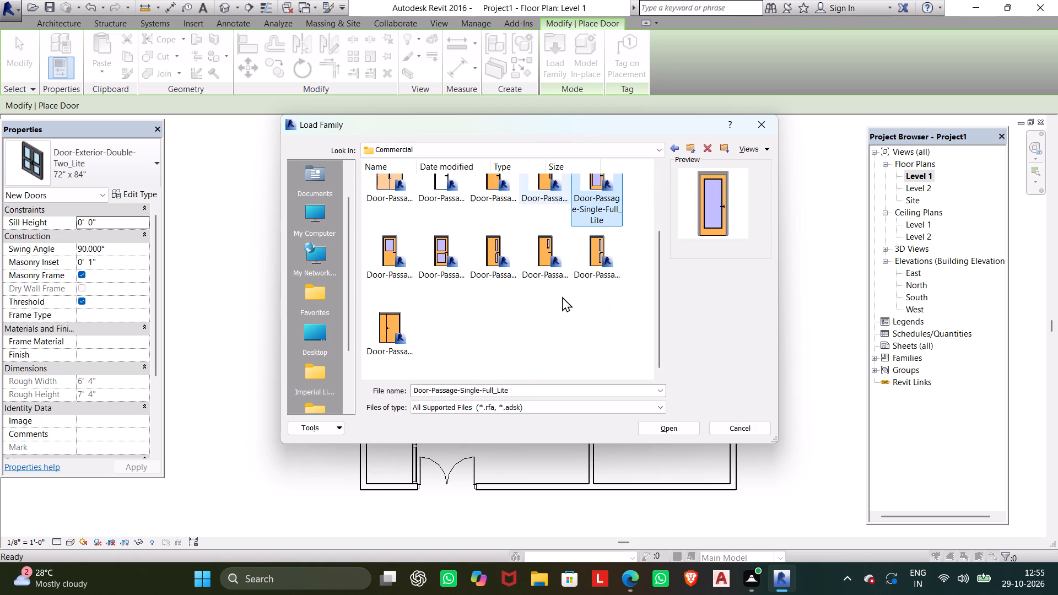
pyautogui.click(438, 250)
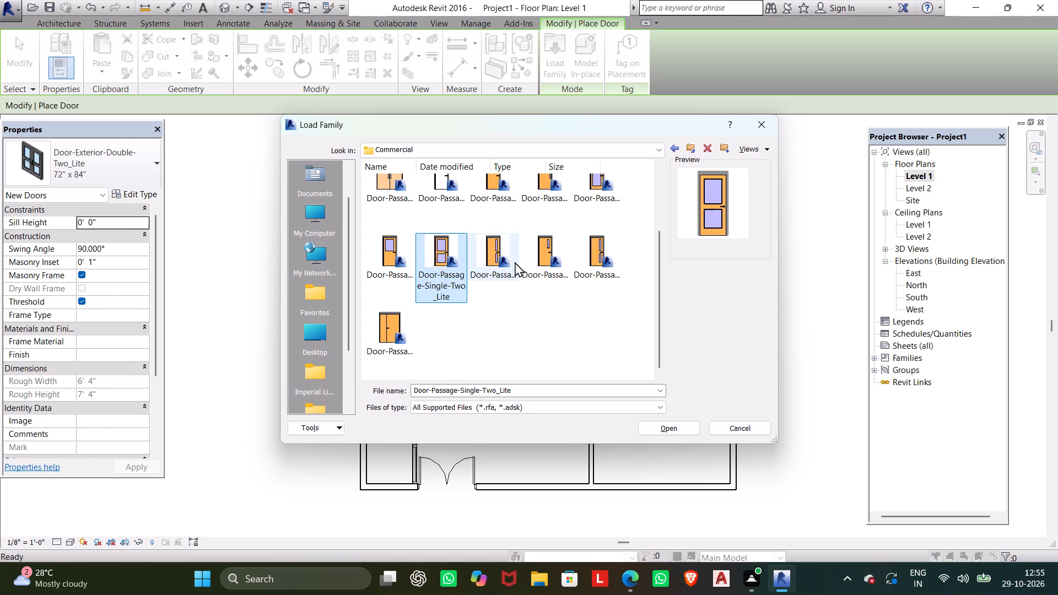
pyautogui.click(397, 242)
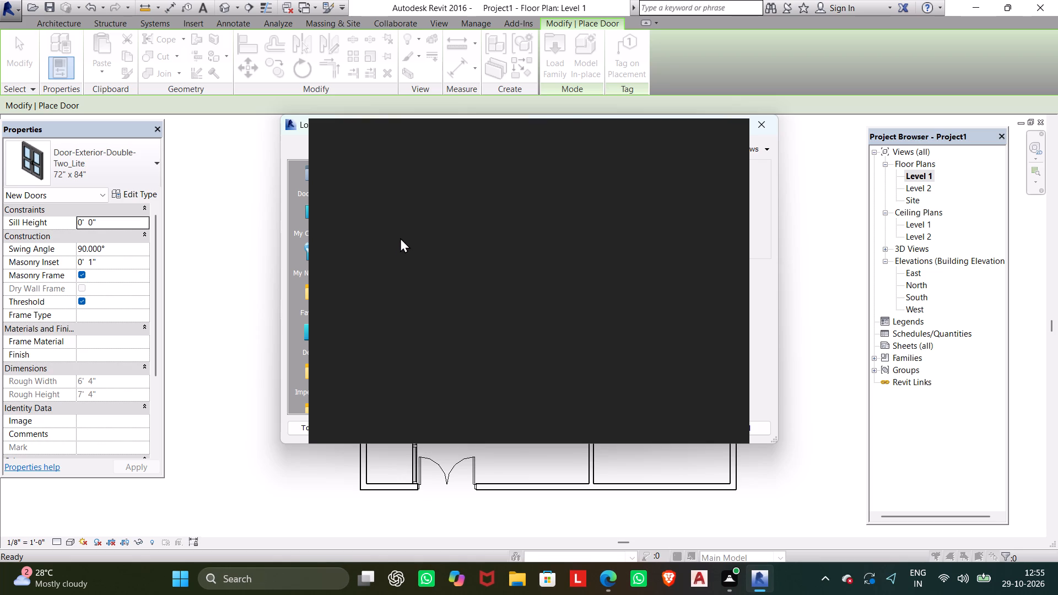
pyautogui.click(718, 136)
pyautogui.click(722, 139)
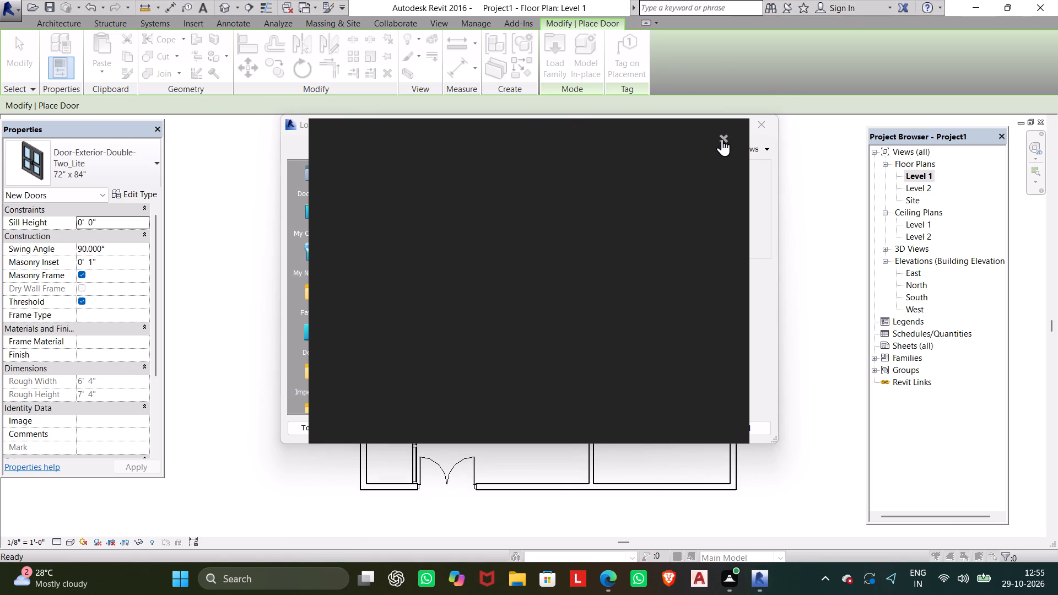
pyautogui.scroll(2, 517, 229)
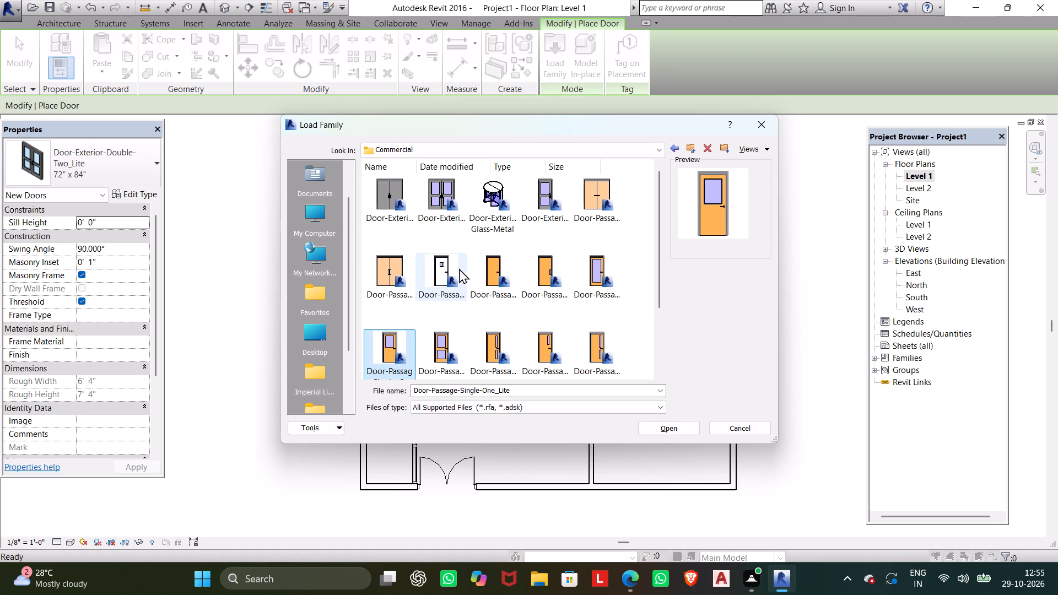
pyautogui.click(444, 263)
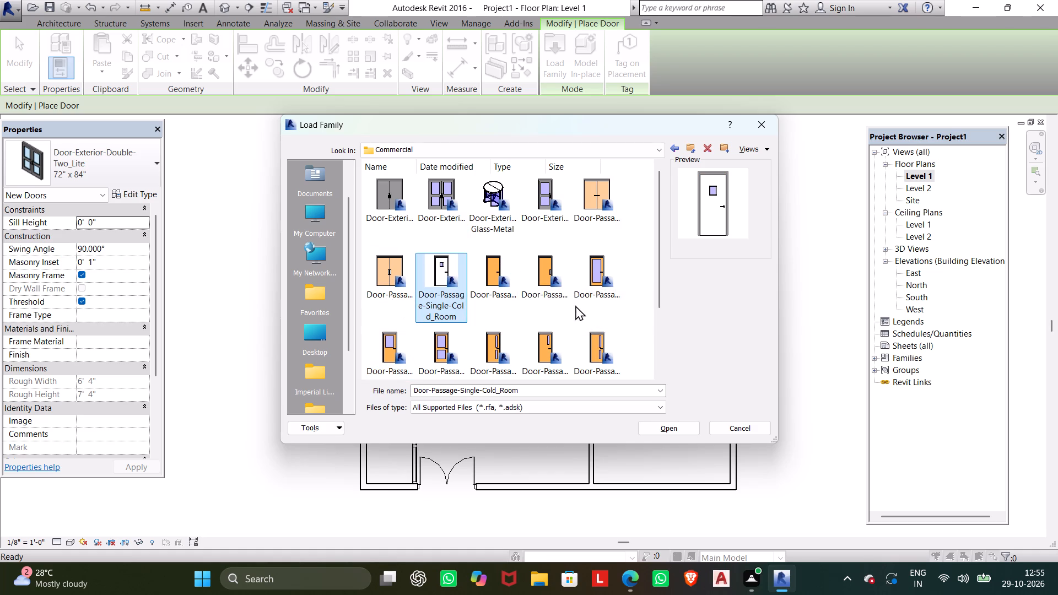
pyautogui.click(539, 194)
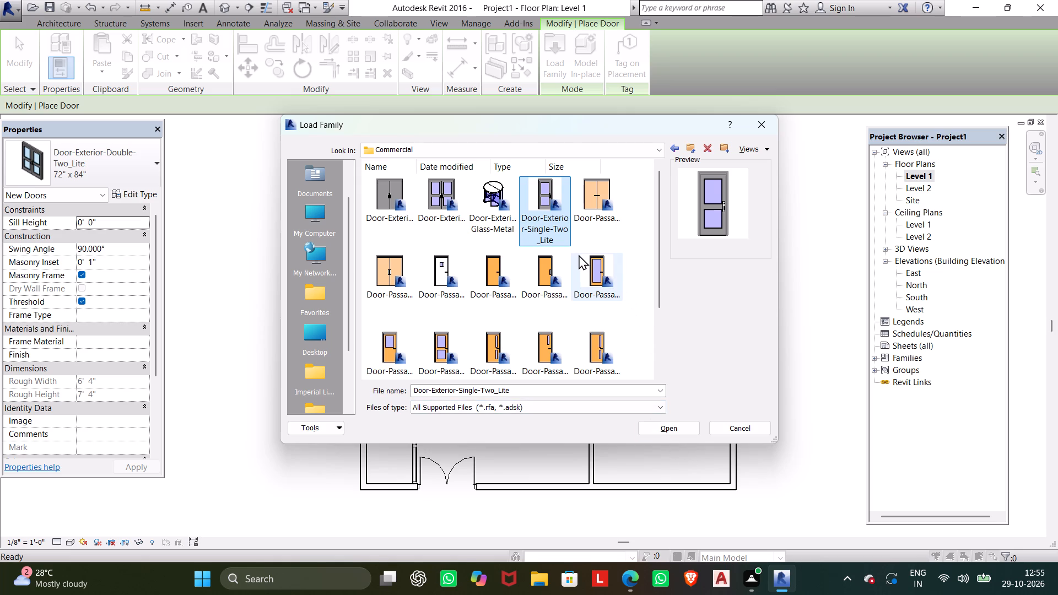
pyautogui.click(427, 268)
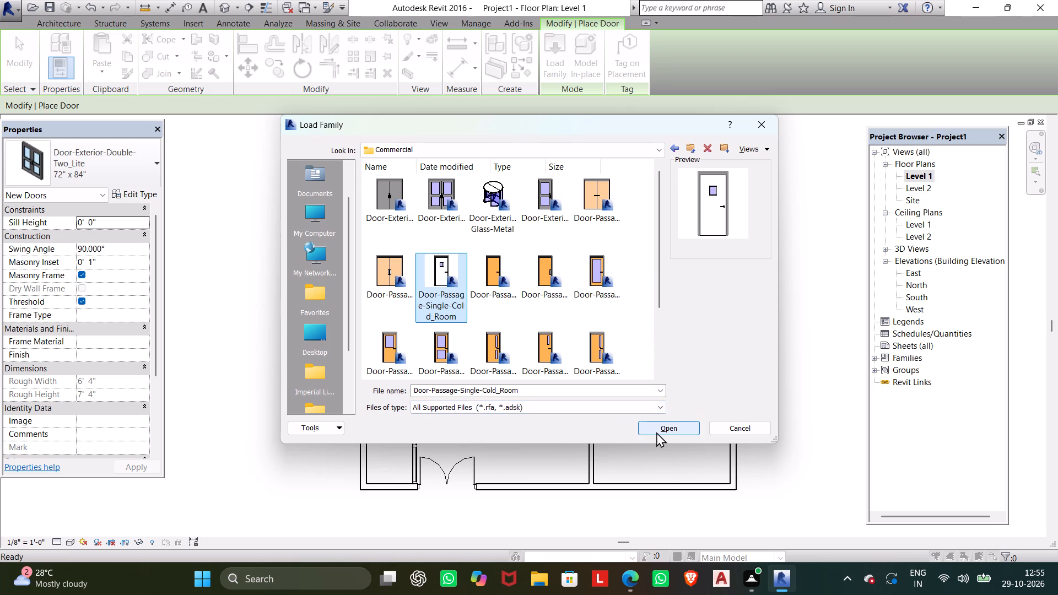
pyautogui.click(503, 269)
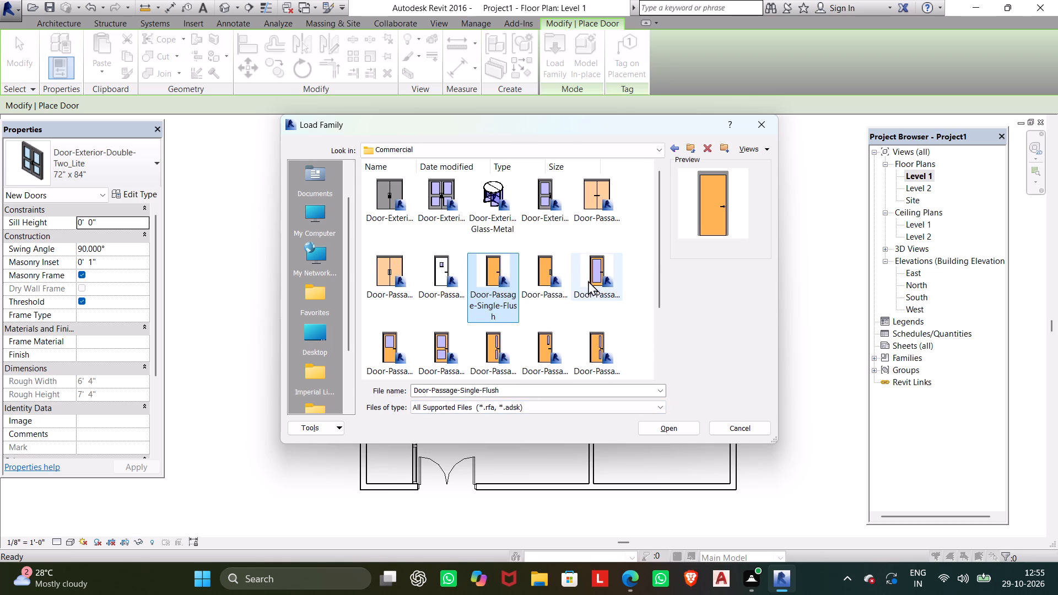
# Load the Door-Passage-Single-Full_Lite family from the Commercial doors library with the 30" x 84" type.
pyautogui.click(590, 280)
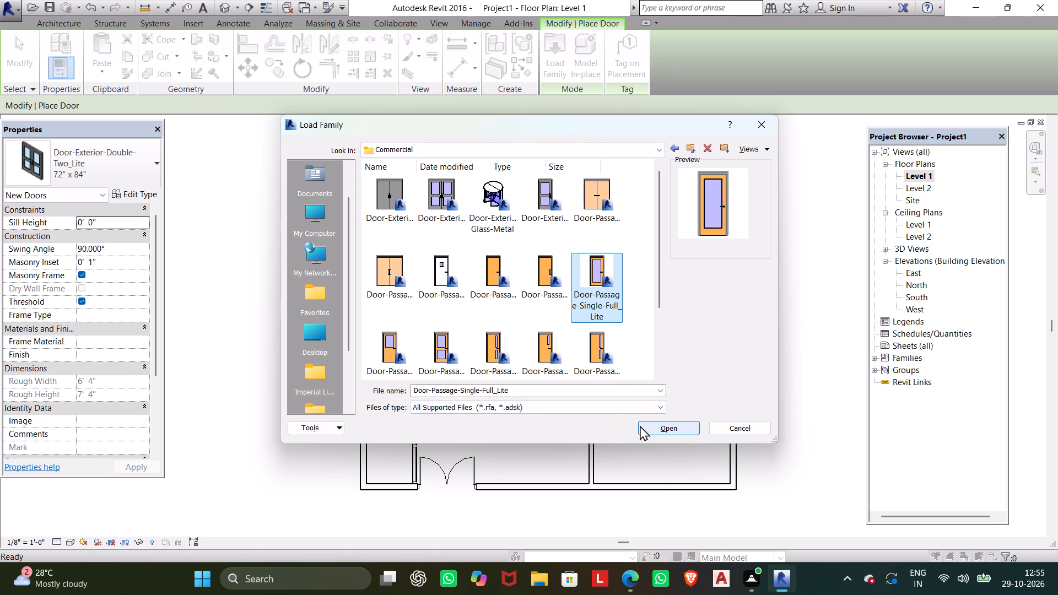
pyautogui.click(640, 425)
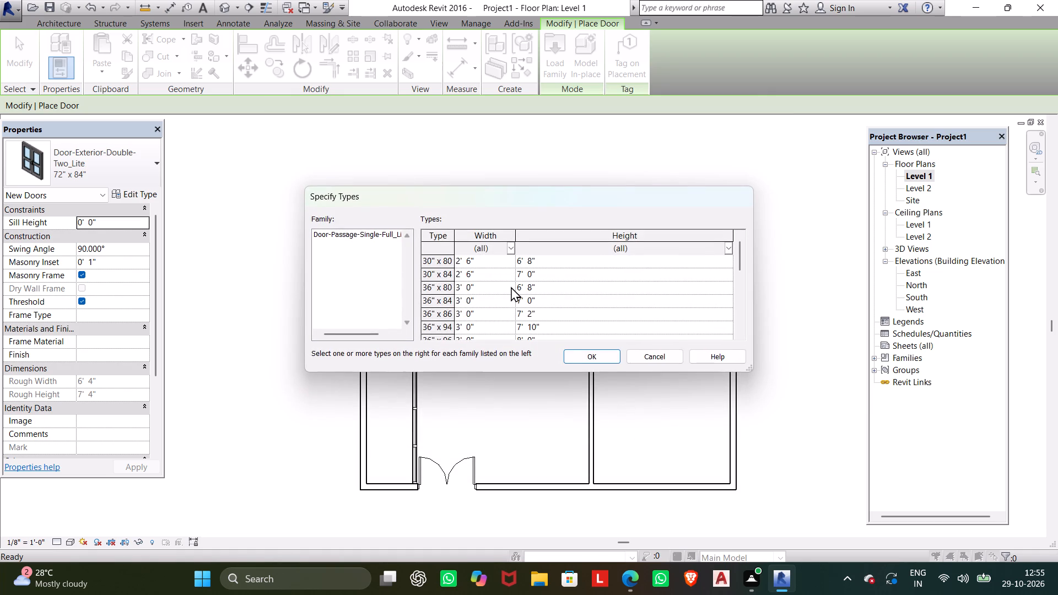
pyautogui.scroll(4, 510, 286)
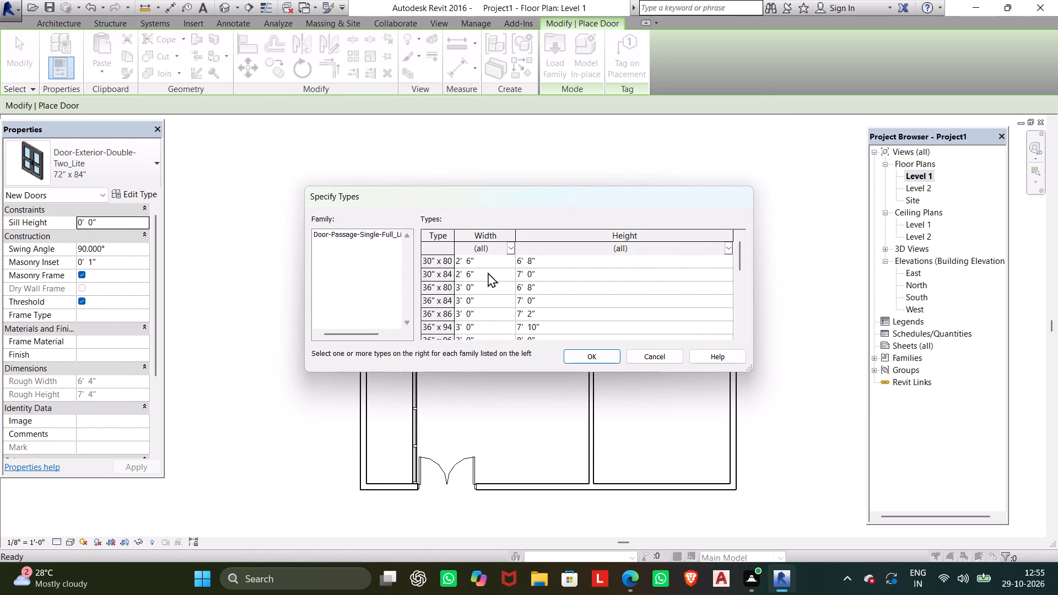
pyautogui.click(488, 272)
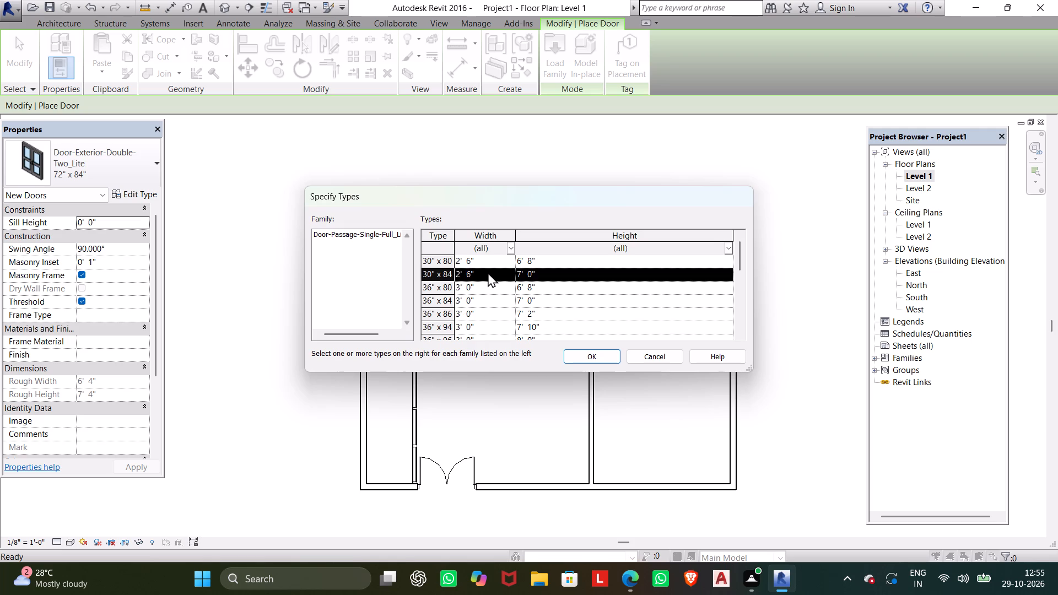
pyautogui.scroll(-3, 560, 328)
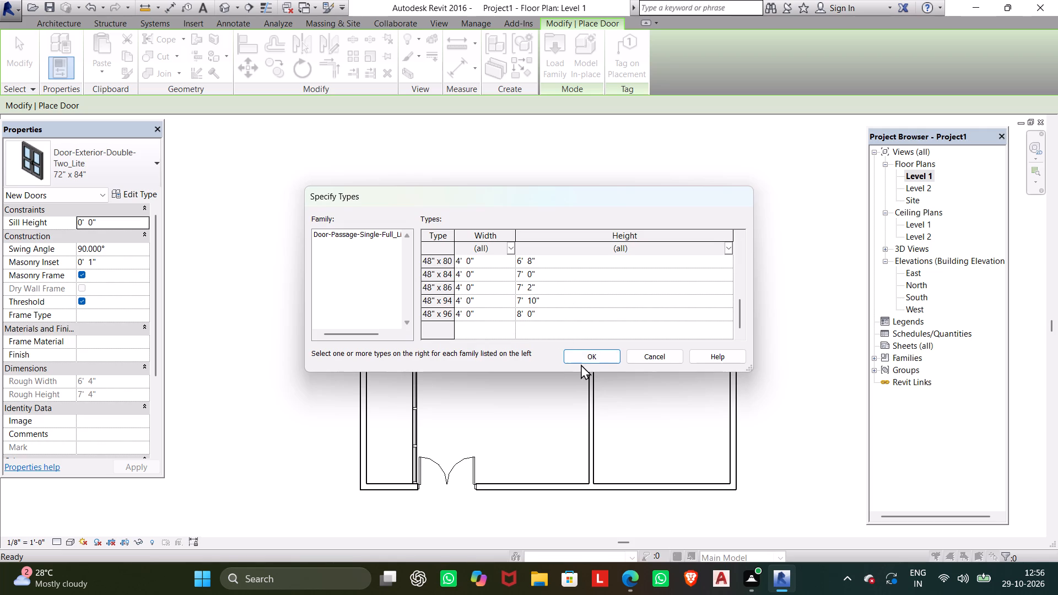
pyautogui.click(582, 358)
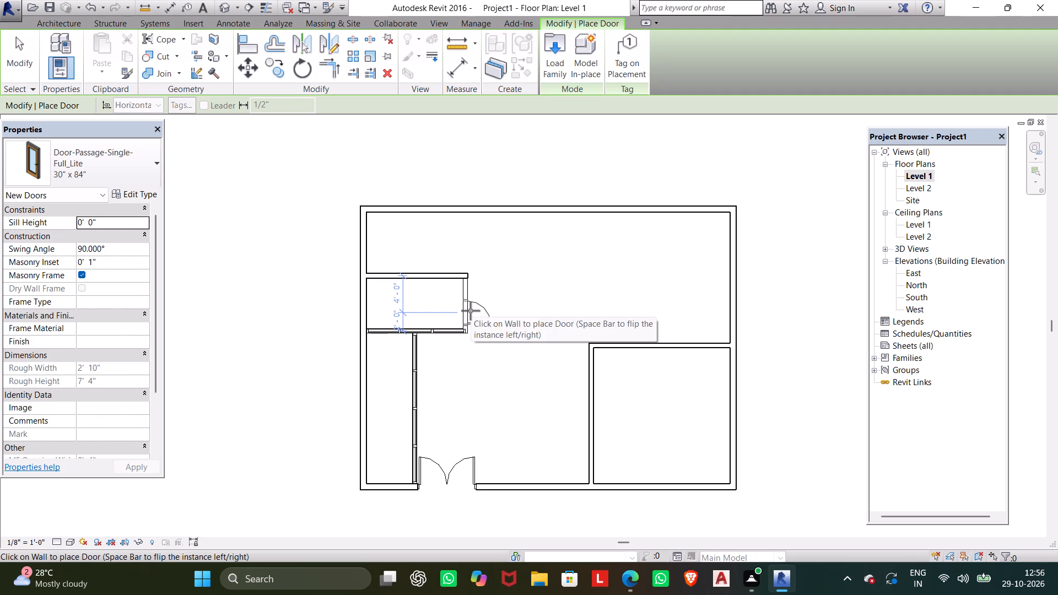
# Place the 30" x 84" door in the small west room's east wall, swinging into the room, centred about 4' 4" south of its north partition.
pyautogui.click(471, 311)
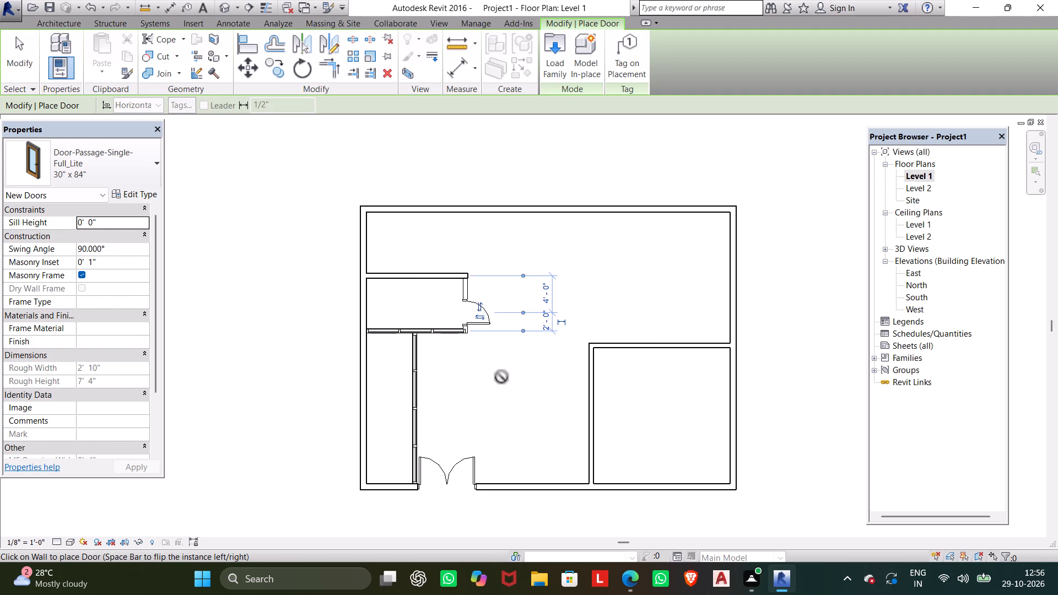
pyautogui.press('Escape')
pyautogui.press('Escape')
pyautogui.click(487, 325)
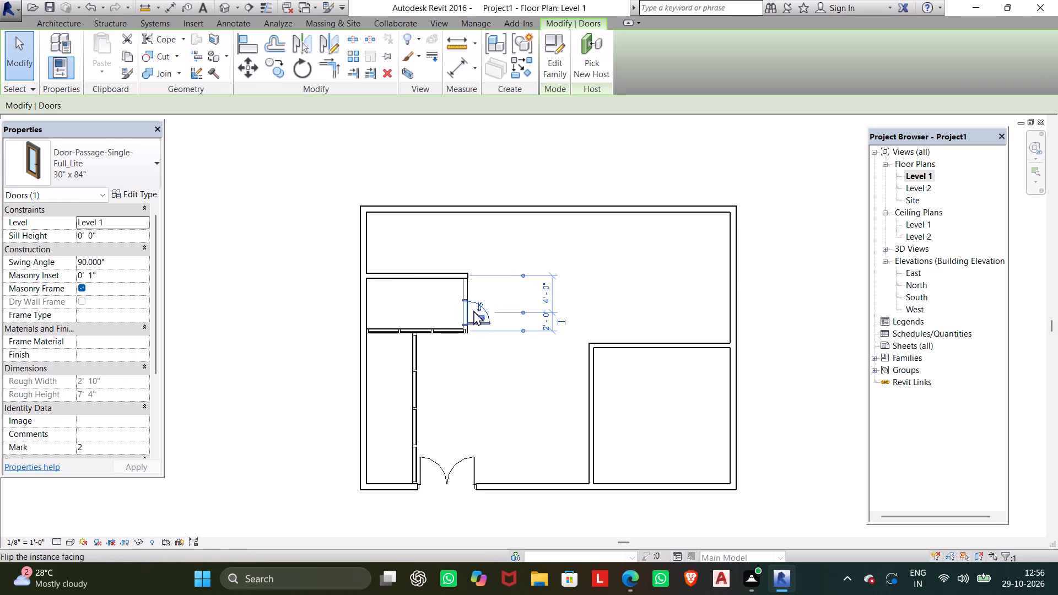
pyautogui.click(479, 316)
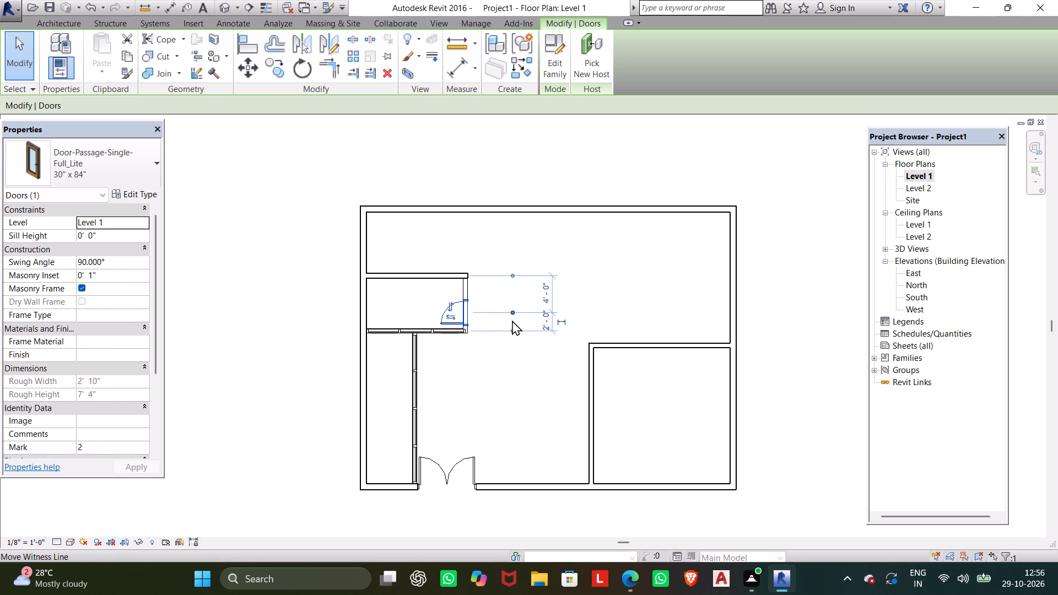
pyautogui.press('Down')
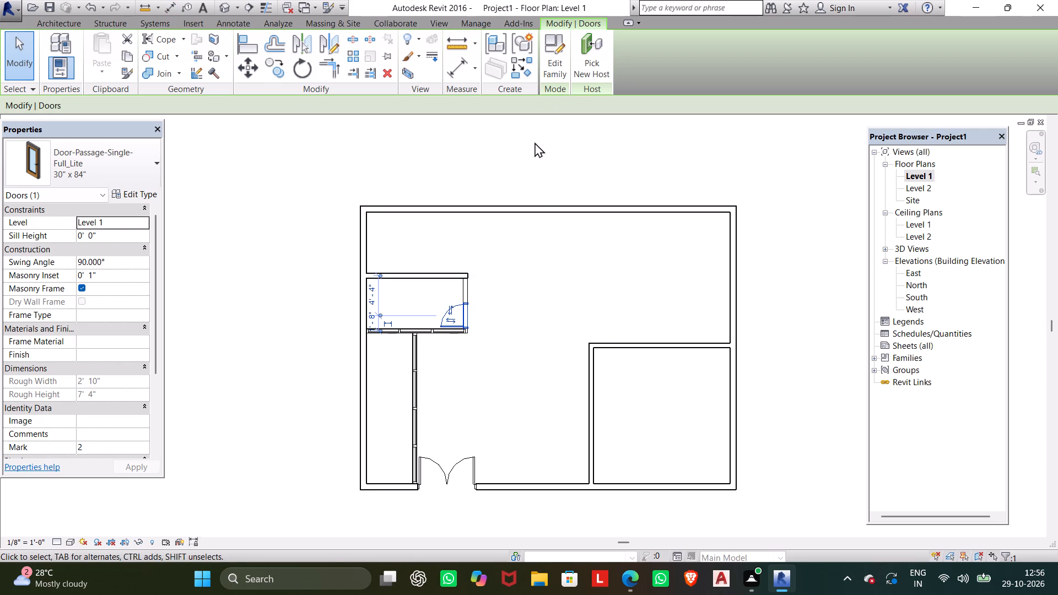
# Load the Door-Curtain-Wall-Double-Storefront family from the Doors library, dismissing the notification card covering it.
pyautogui.click(69, 19)
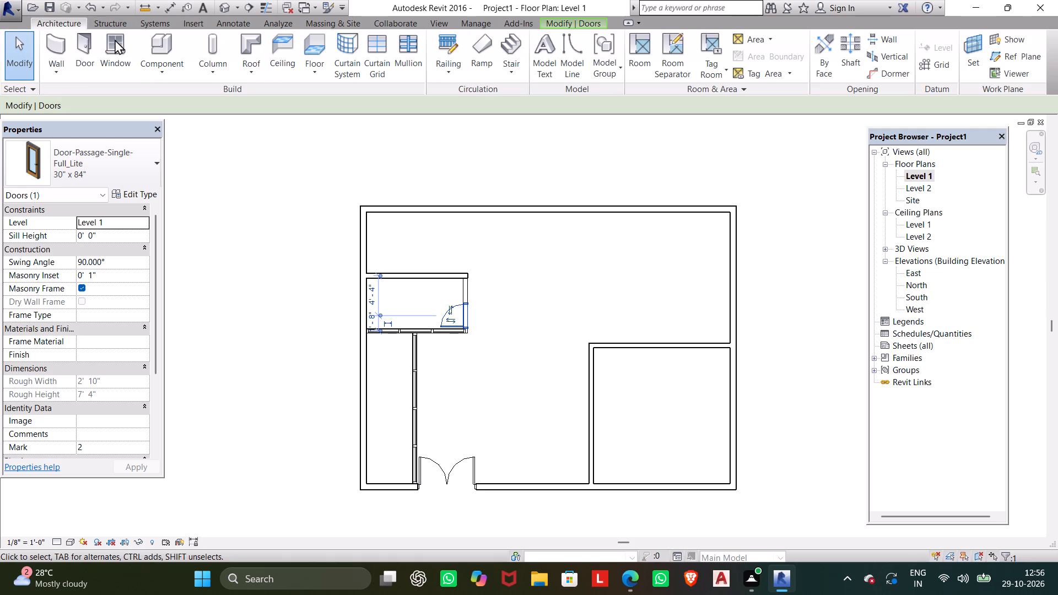
pyautogui.click(83, 47)
pyautogui.click(553, 56)
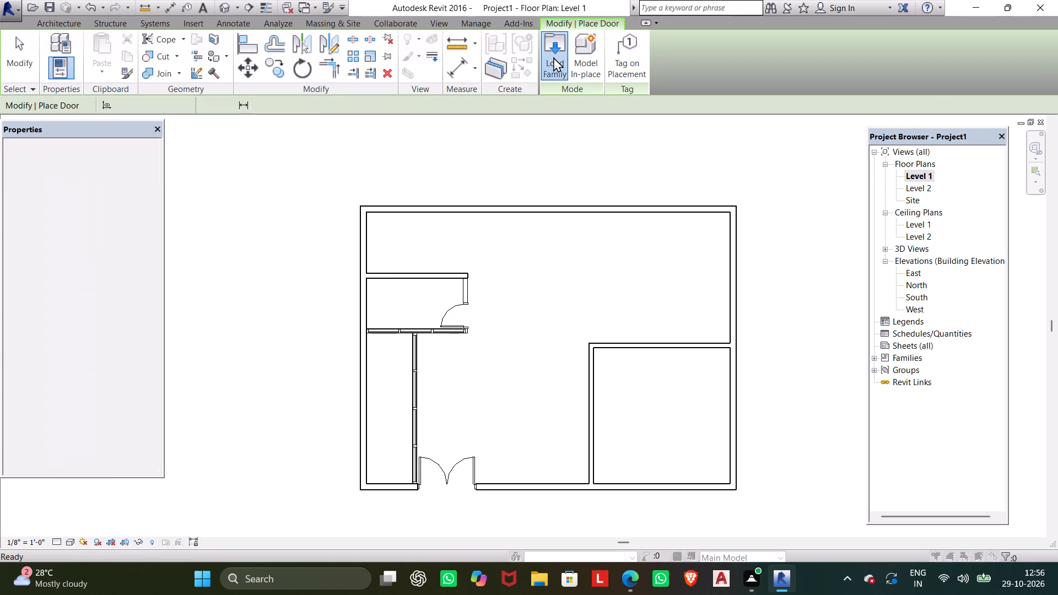
pyautogui.tripleClick(597, 291)
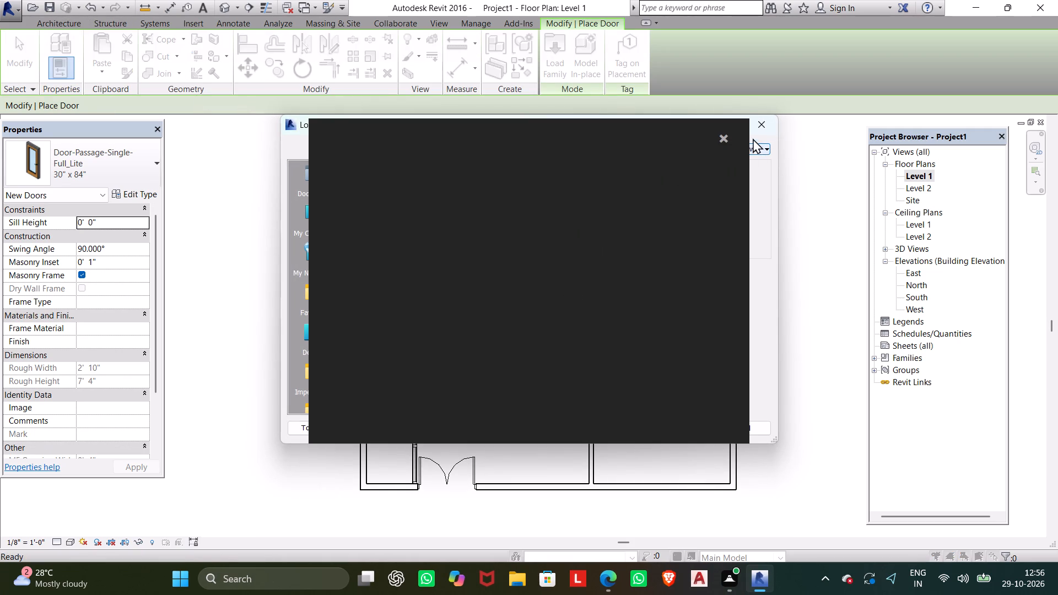
pyautogui.click(724, 140)
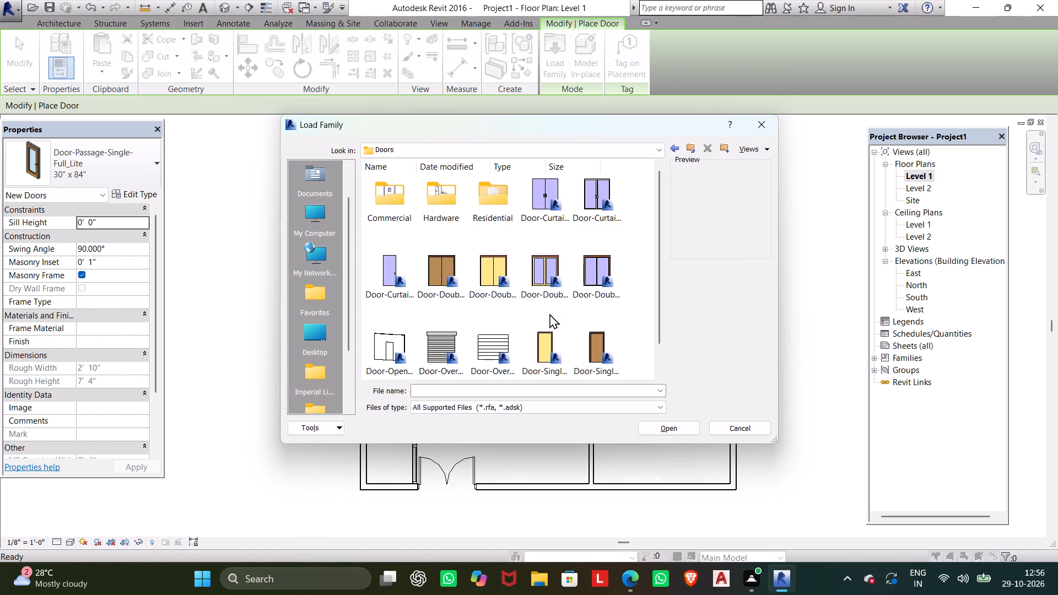
pyautogui.click(602, 207)
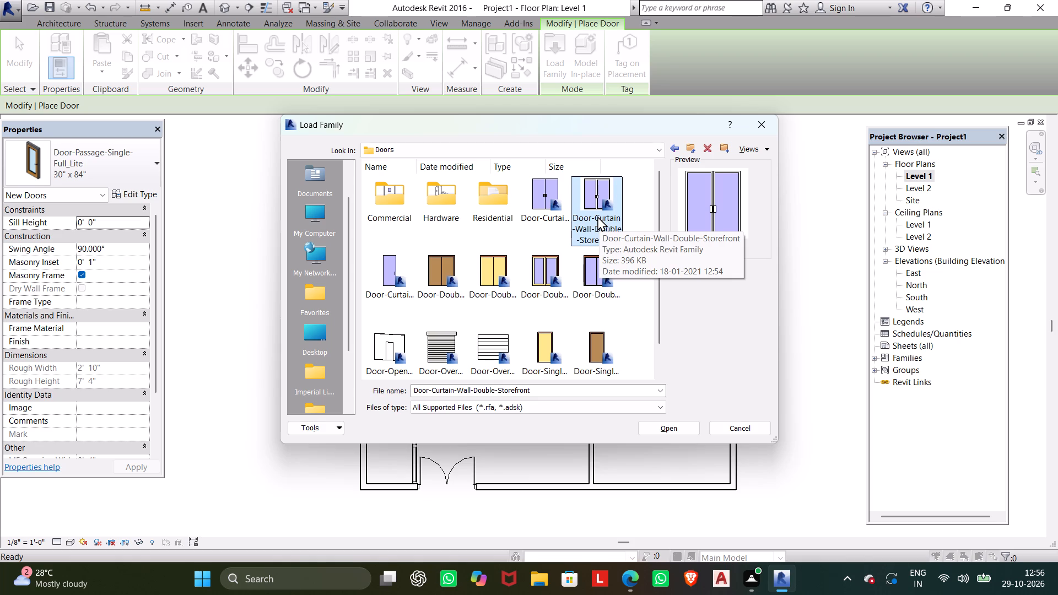
pyautogui.click(677, 425)
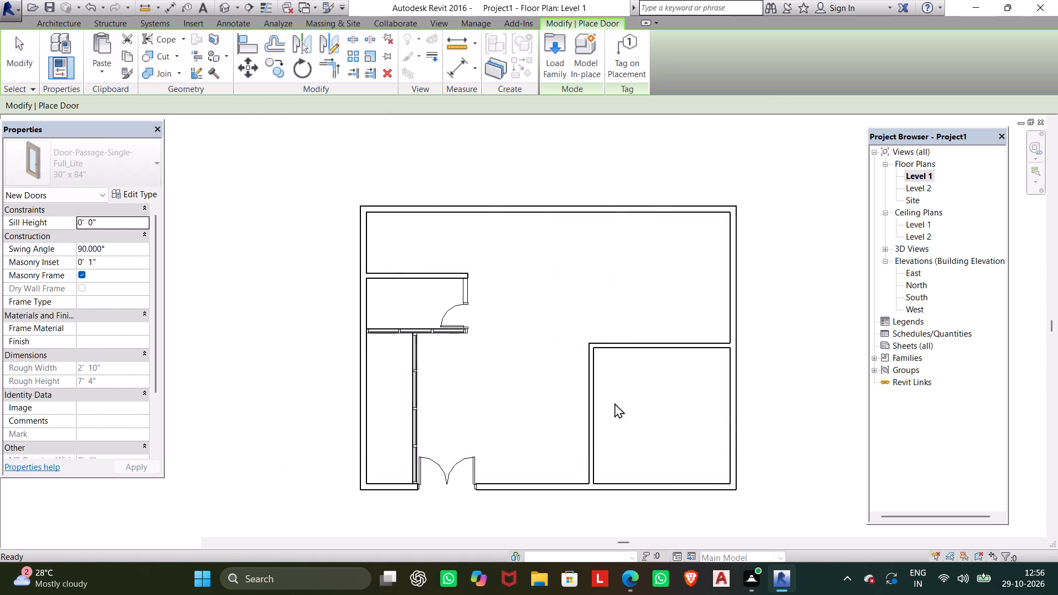
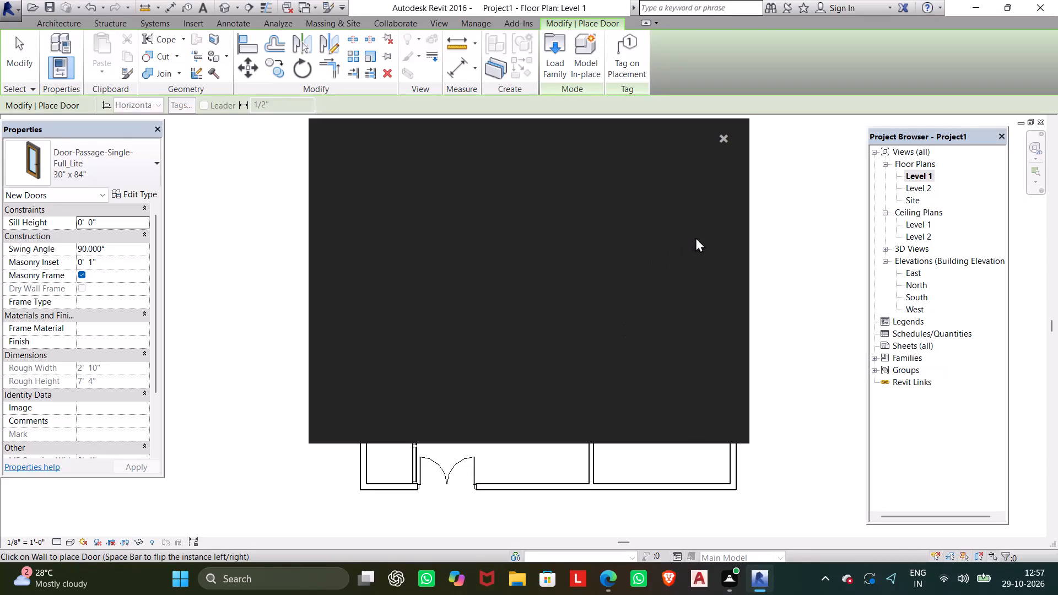
# Place 30" x 84" doors swinging into the southeast and southwest rooms, centred about 5' 0" and 2' 6" south of their north partitions.
pyautogui.click(723, 132)
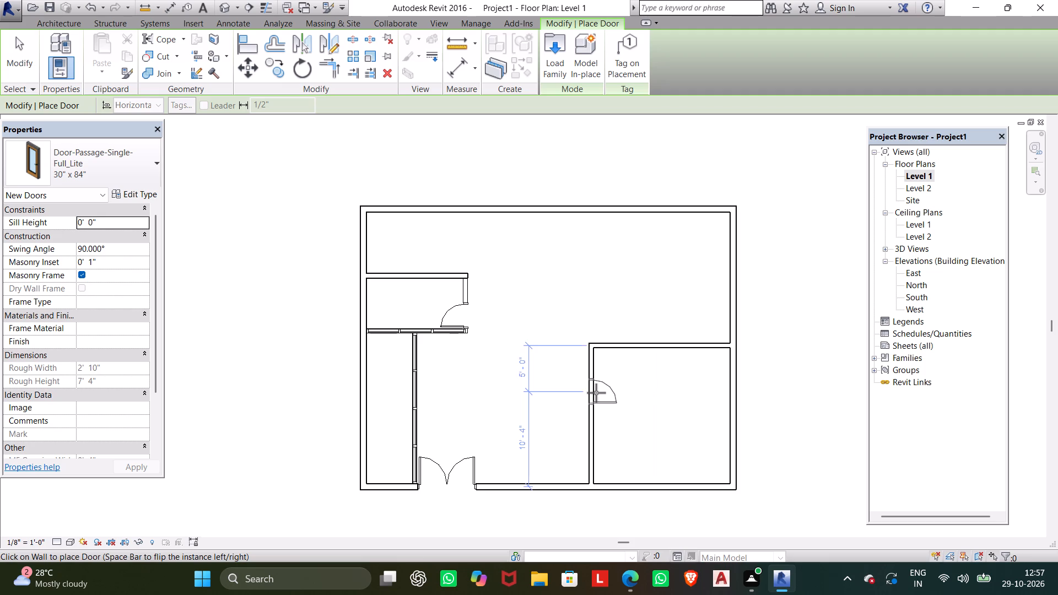
pyautogui.click(596, 393)
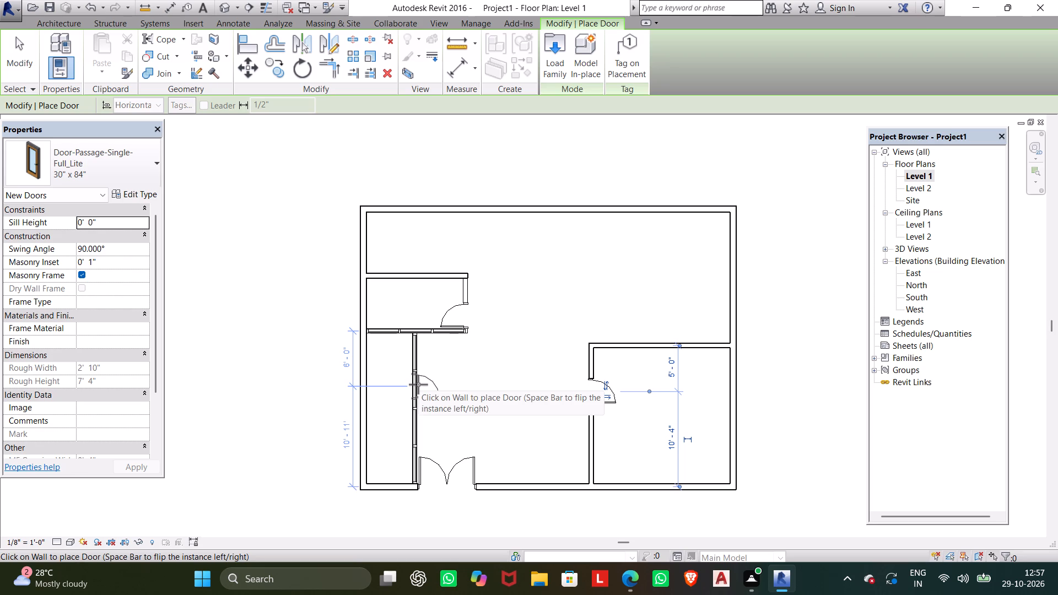
pyautogui.click(413, 353)
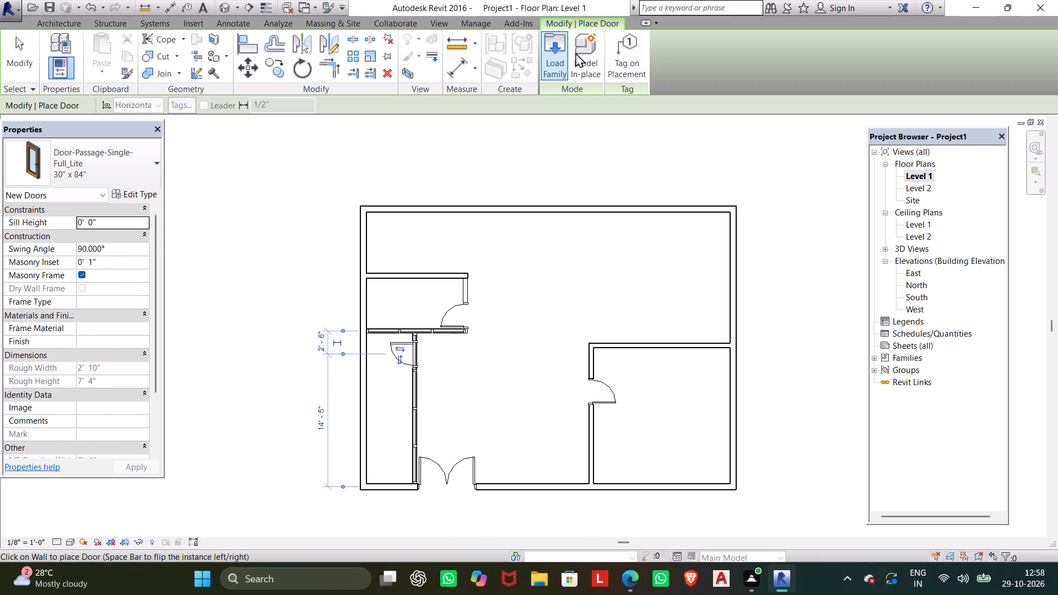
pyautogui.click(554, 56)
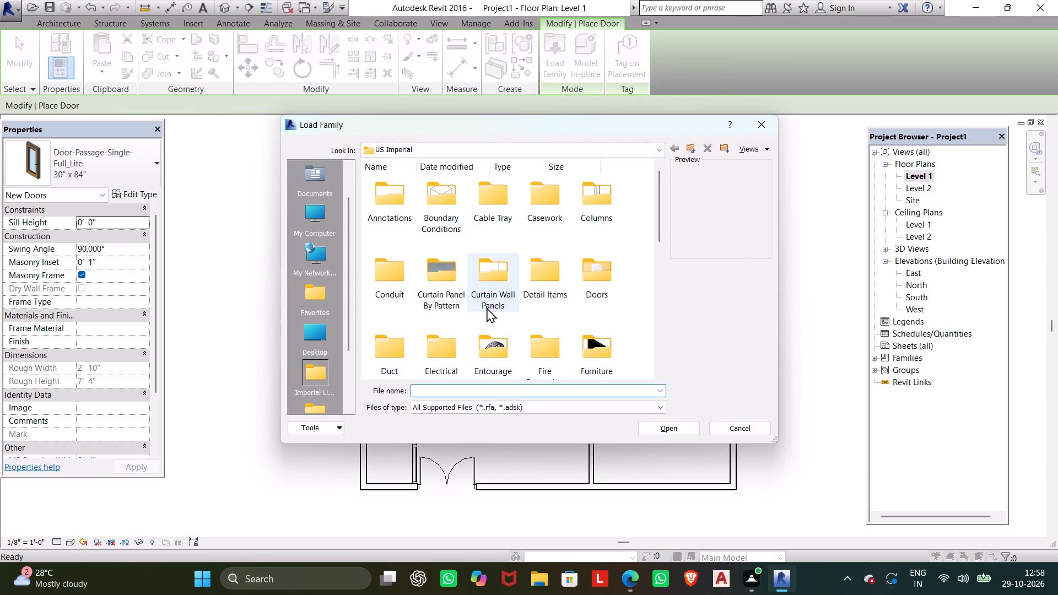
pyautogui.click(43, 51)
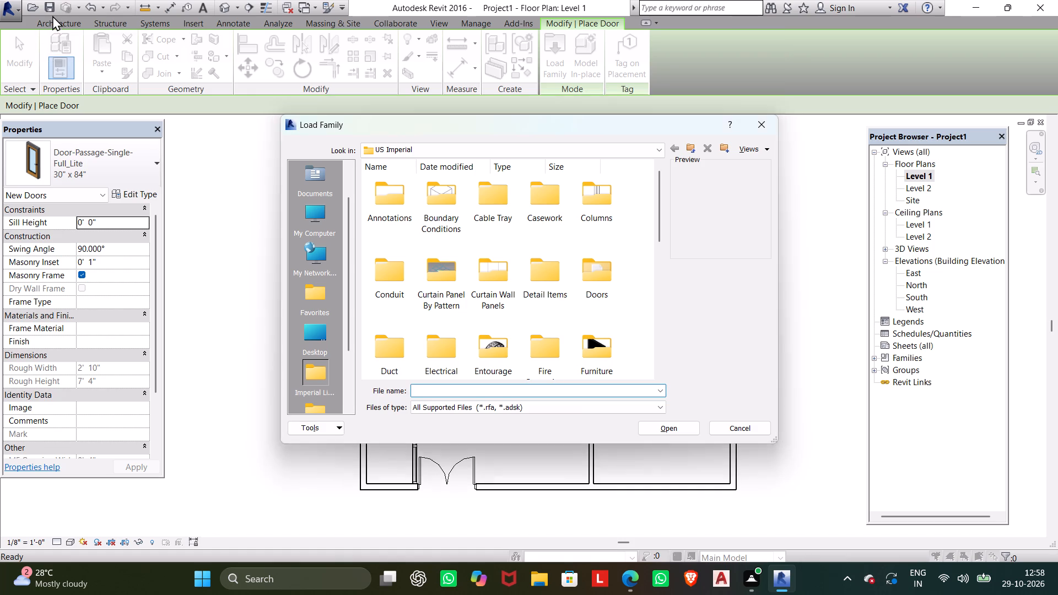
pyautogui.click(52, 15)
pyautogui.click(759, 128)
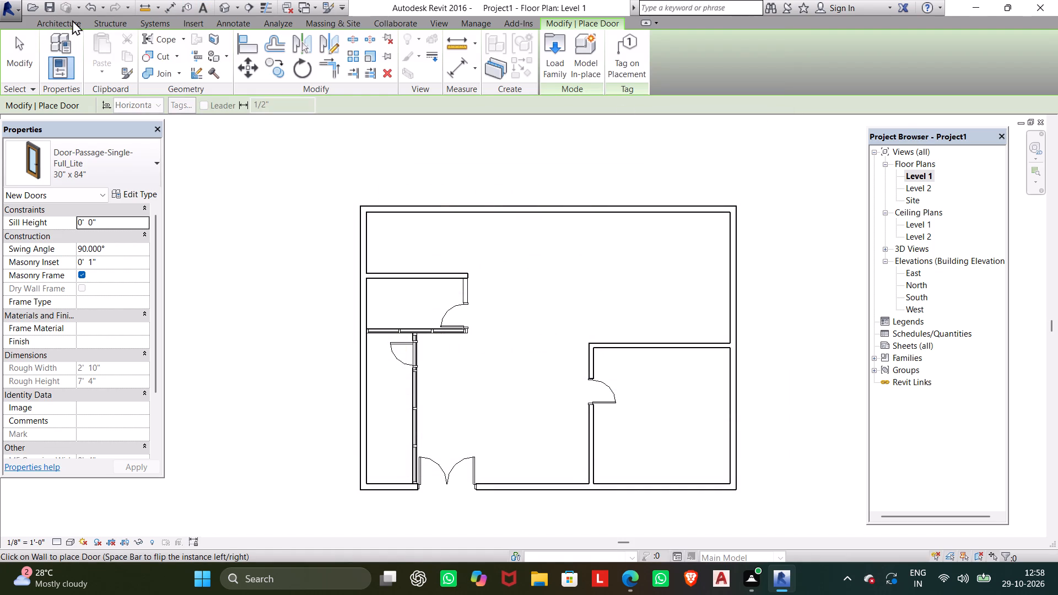
# Load the Casement Dbl with Trim window family from the Windows library, dismissing the notification card covering it.
pyautogui.click(62, 19)
pyautogui.click(120, 51)
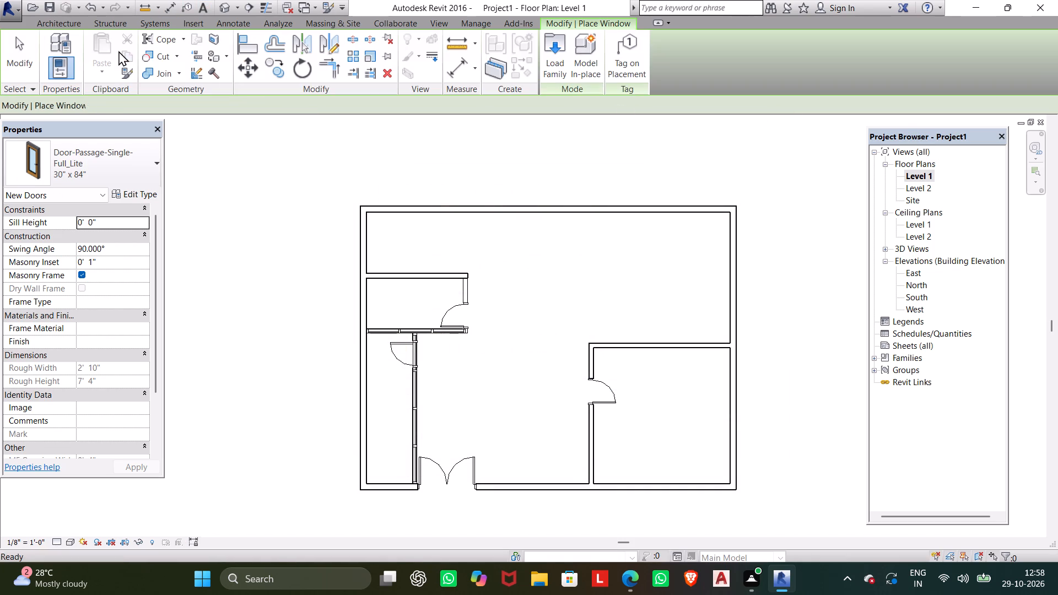
pyautogui.click(561, 57)
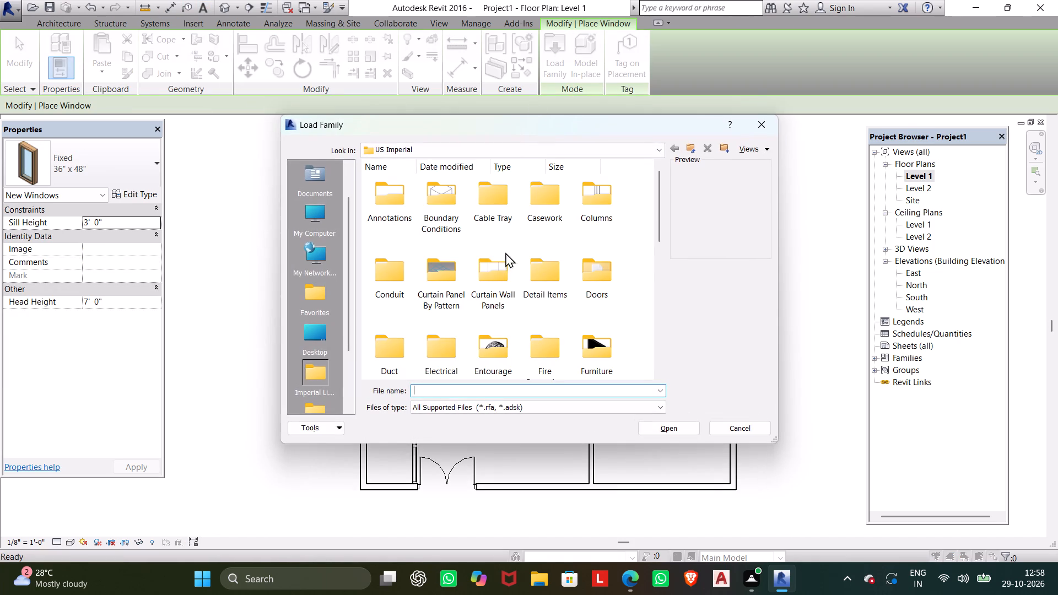
pyautogui.scroll(-3, 568, 244)
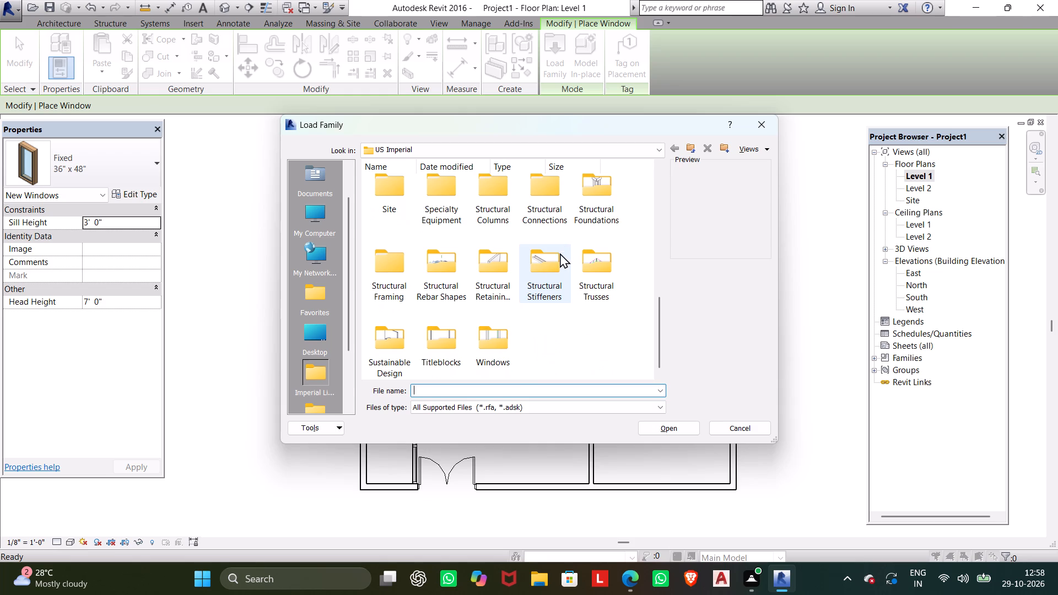
pyautogui.click(472, 348)
pyautogui.click(670, 421)
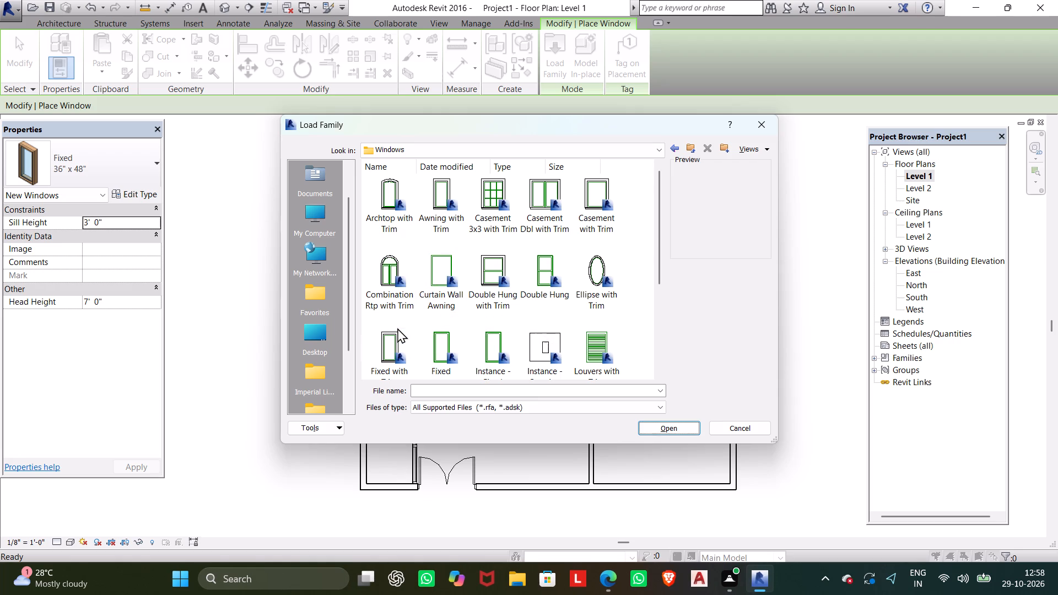
pyautogui.scroll(-3, 506, 325)
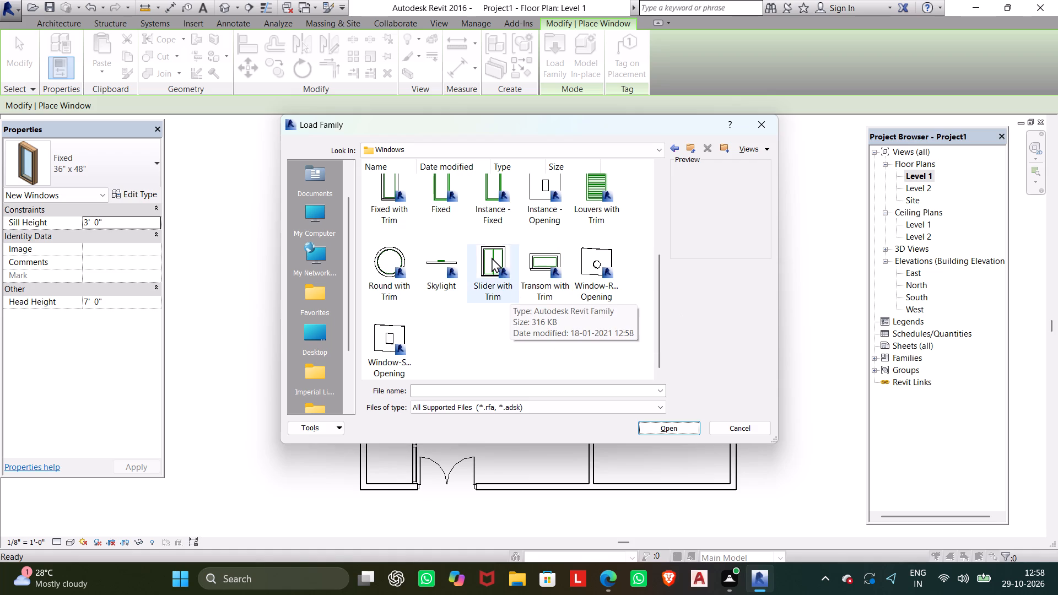
pyautogui.click(490, 273)
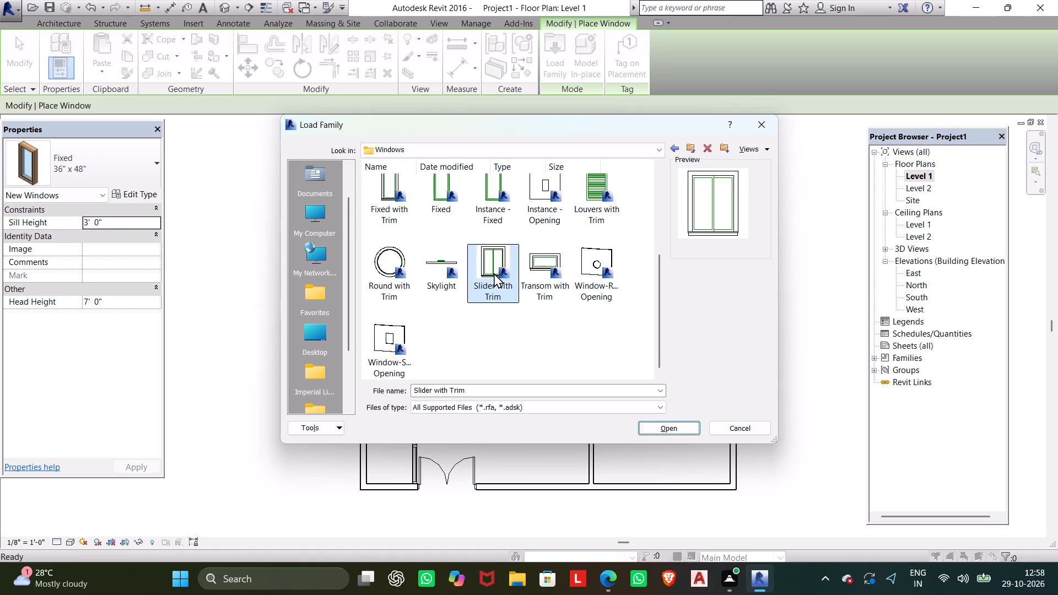
pyautogui.scroll(2, 516, 245)
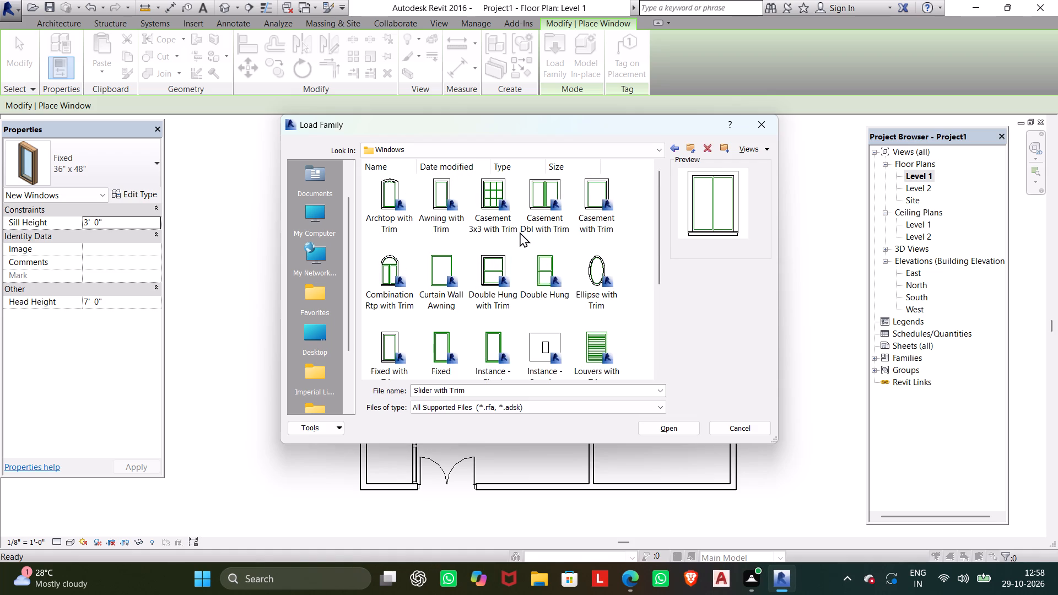
pyautogui.click(539, 194)
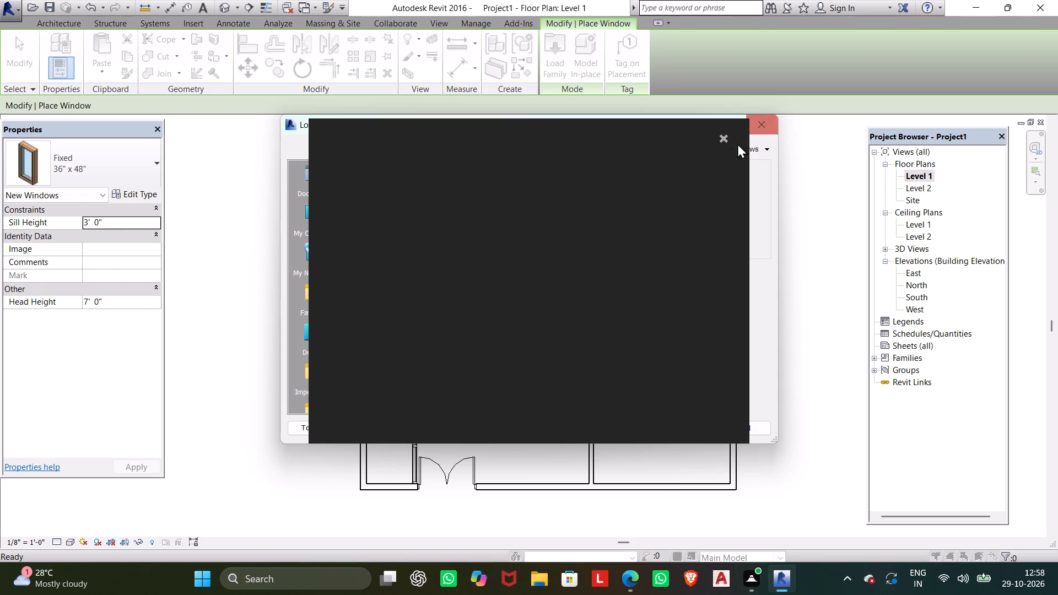
pyautogui.click(726, 138)
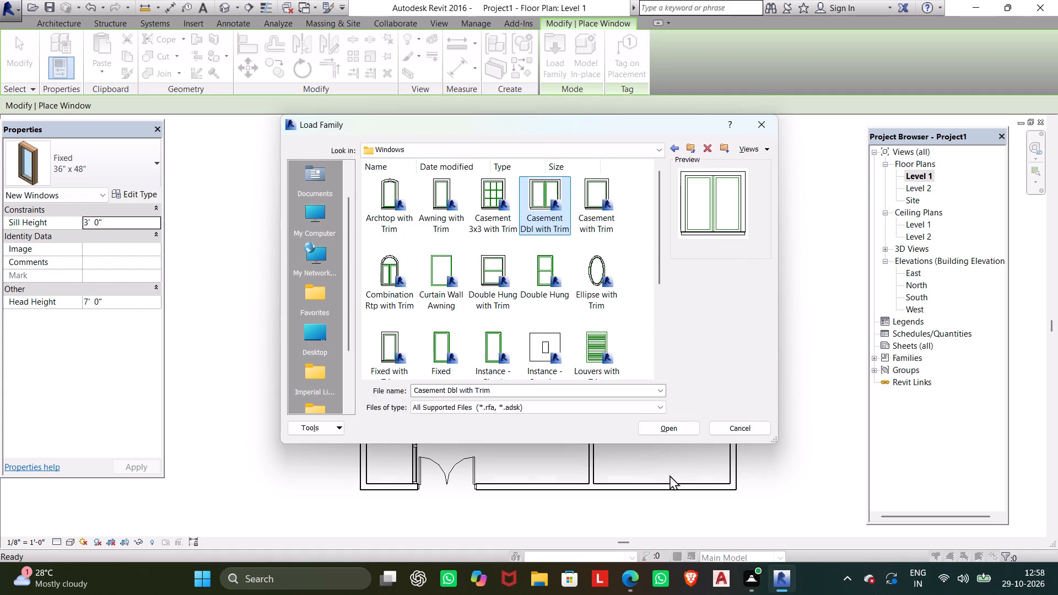
pyautogui.click(674, 422)
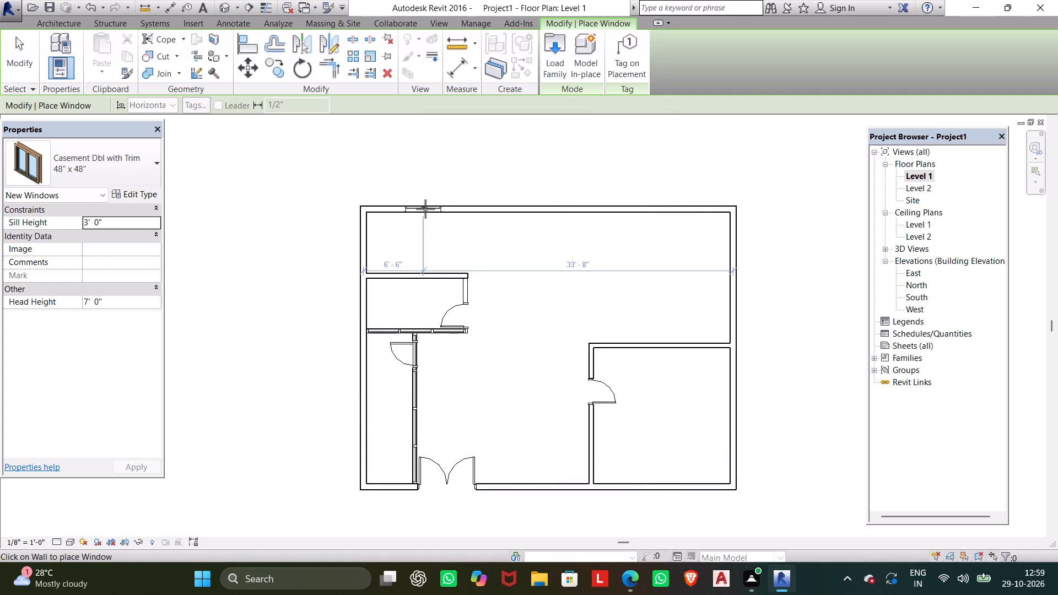
# Place three 48" x 48" casement windows in the north wall, about 11' 6", 23' 6" and 35' 2" from the west wall.
pyautogui.click(471, 212)
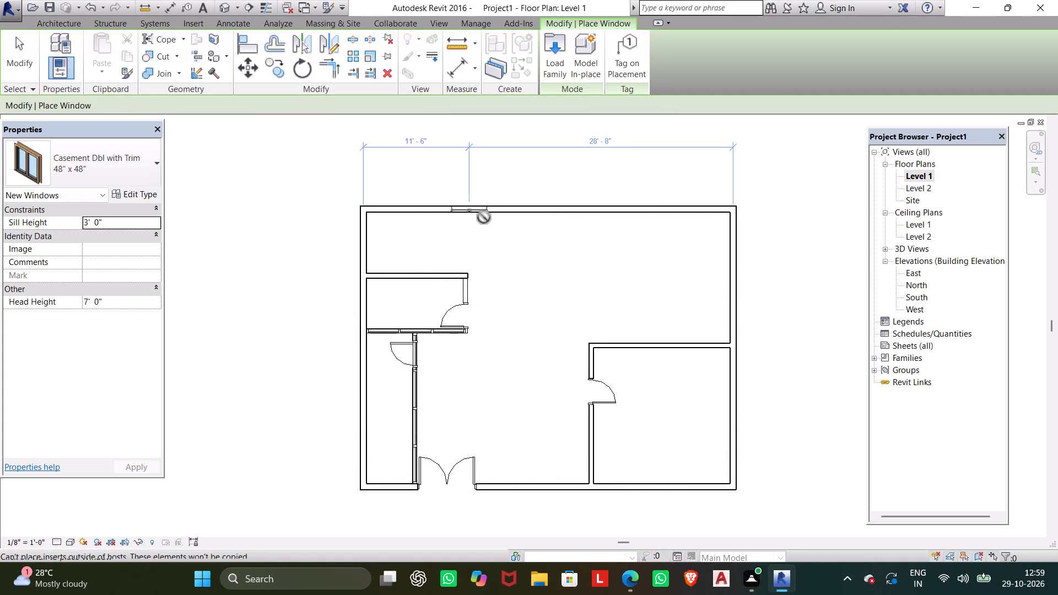
pyautogui.click(582, 210)
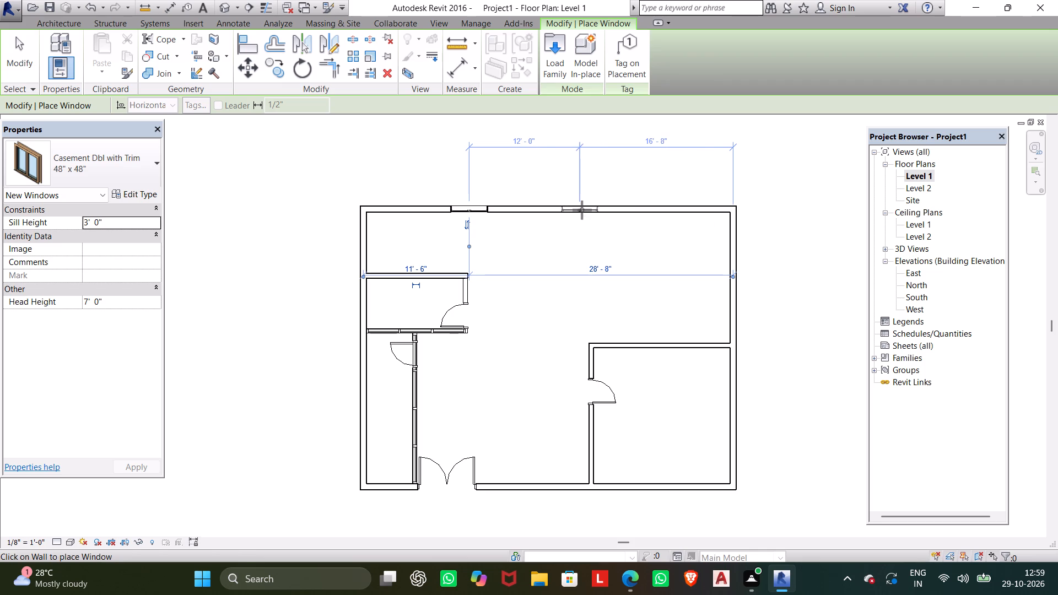
pyautogui.click(689, 213)
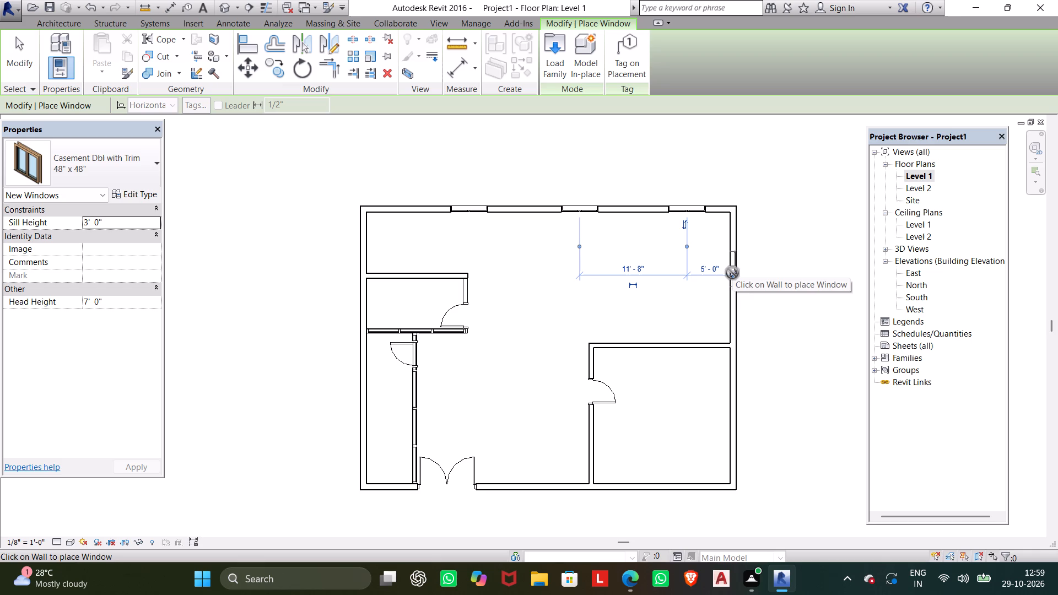
# Place 48" x 48" casement windows: two in the east wall, one in the southeast room's south wall, and one in each small west room's west wall.
pyautogui.click(730, 287)
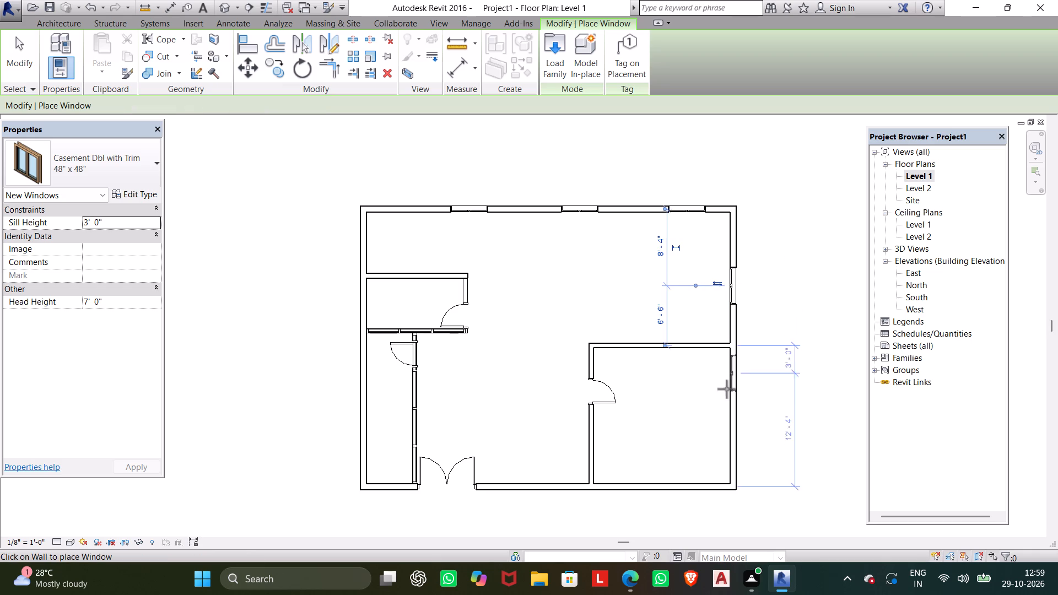
pyautogui.click(734, 427)
pyautogui.click(649, 488)
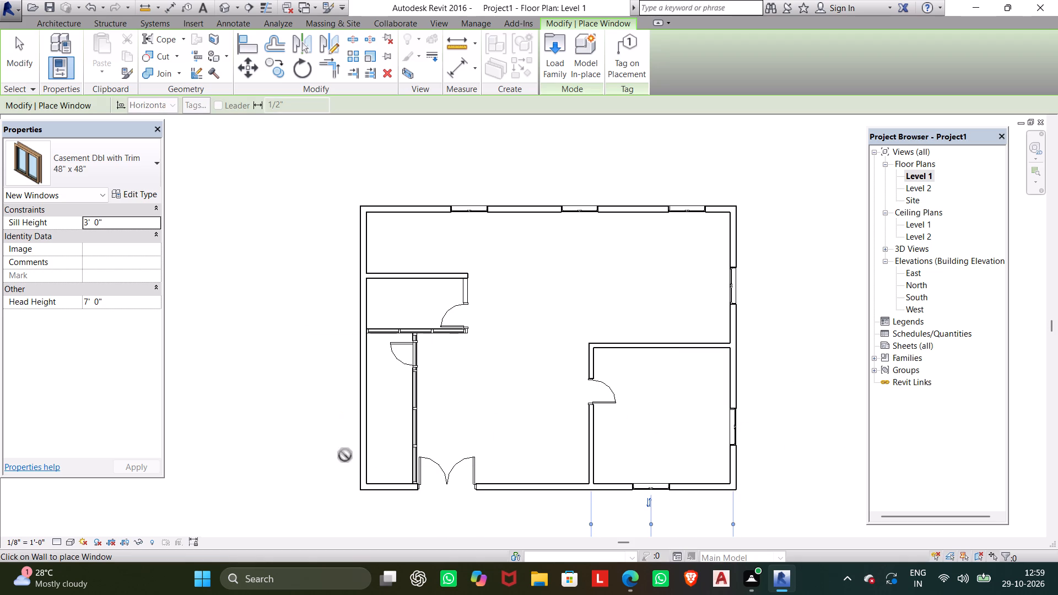
pyautogui.click(364, 394)
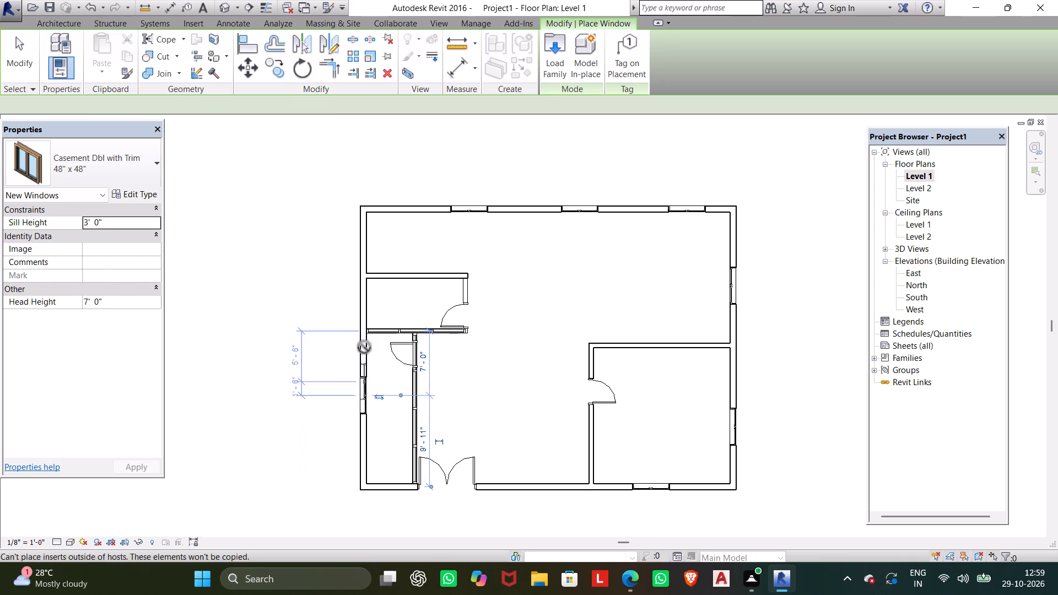
pyautogui.click(364, 300)
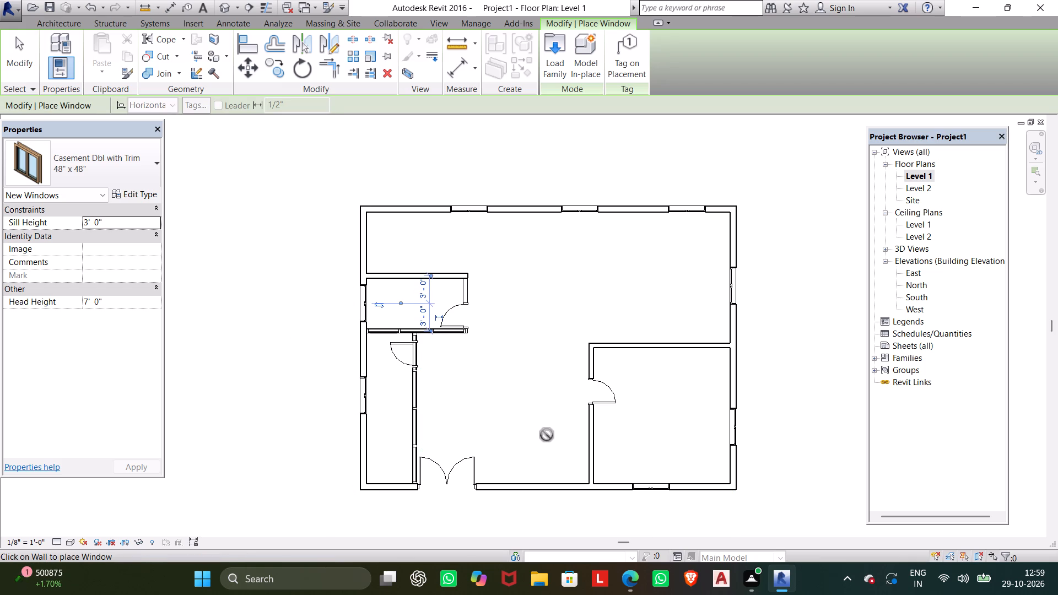
pyautogui.press('Escape')
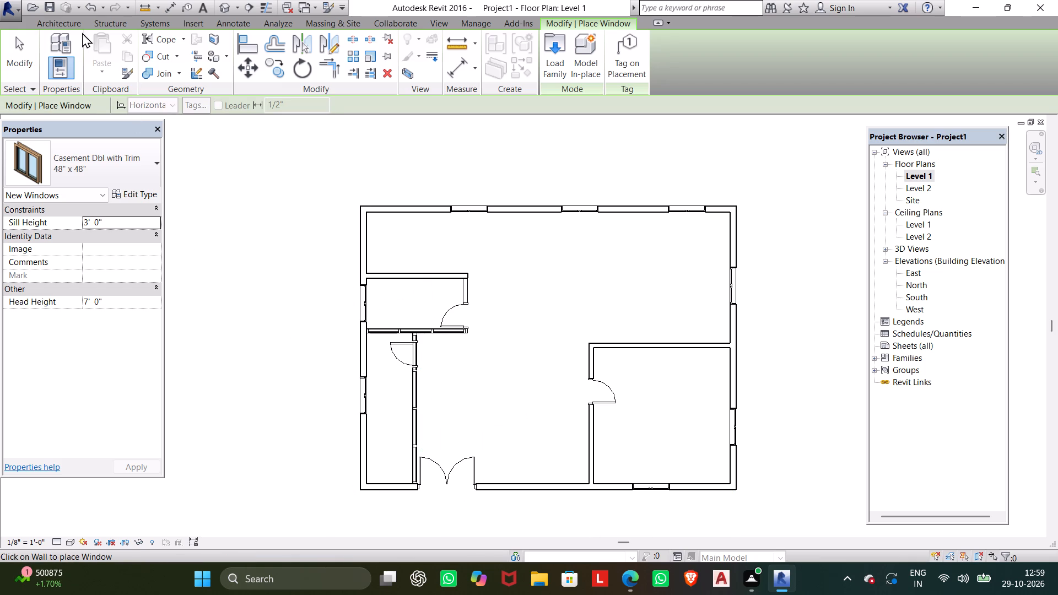
# Examine the Cable Tray fittings families in the US Imperial library for a component to load.
pyautogui.click(68, 13)
pyautogui.click(71, 22)
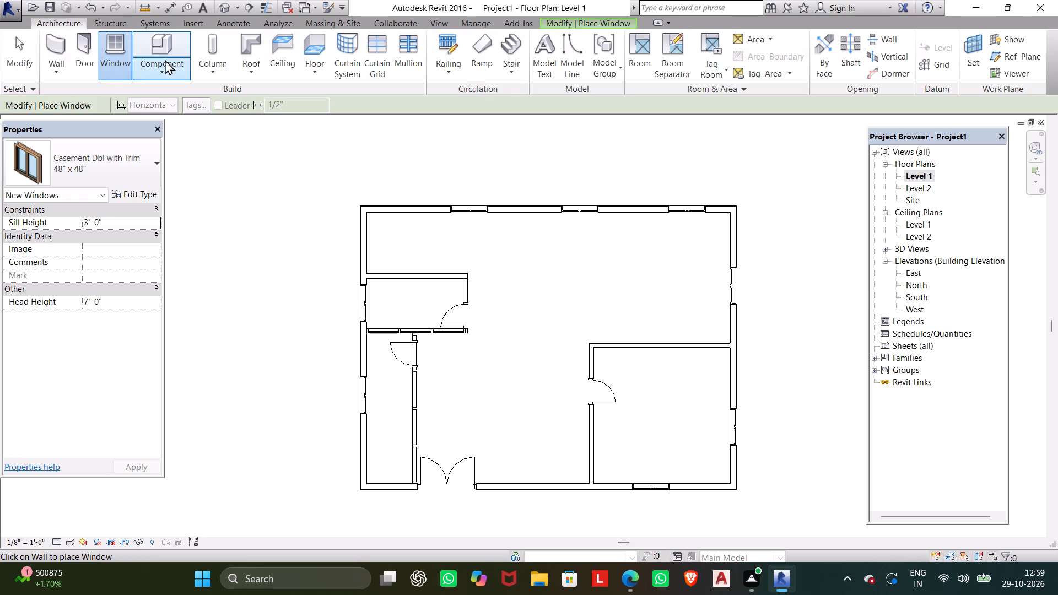
pyautogui.click(174, 57)
pyautogui.click(544, 69)
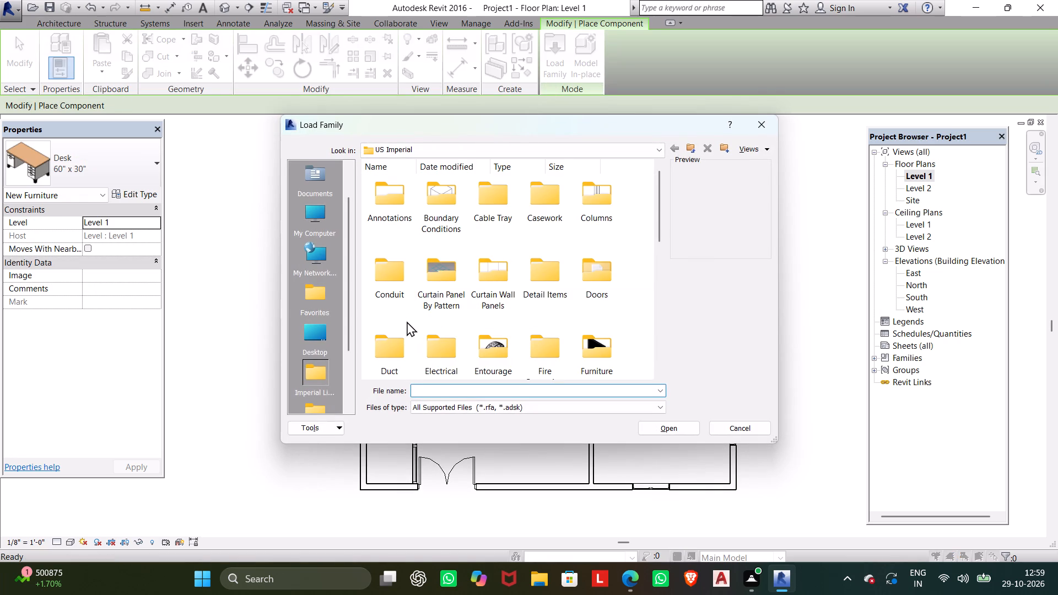
pyautogui.click(490, 209)
pyautogui.click(490, 212)
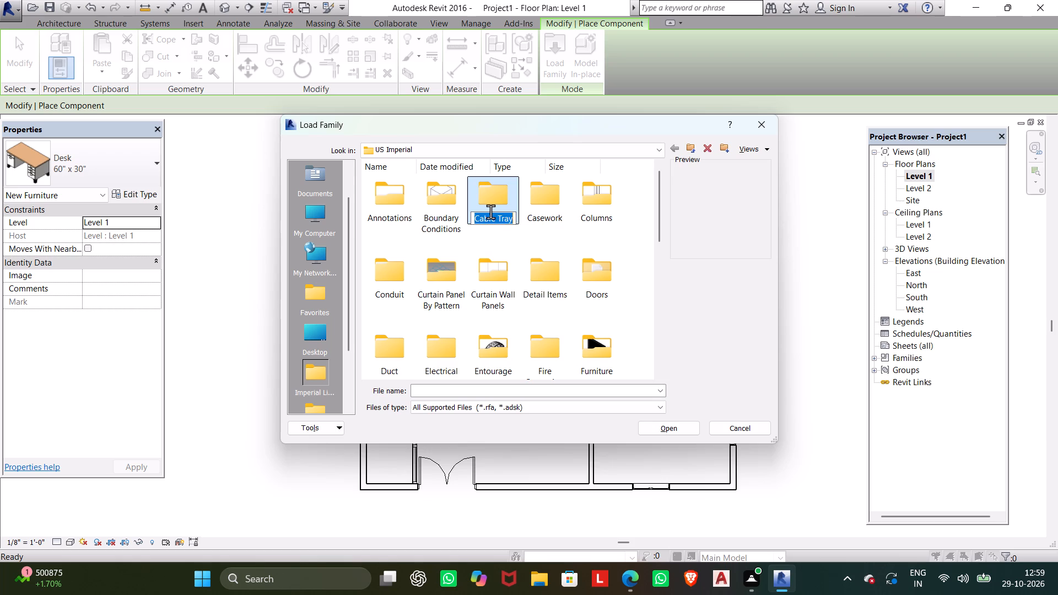
pyautogui.doubleClick(497, 201)
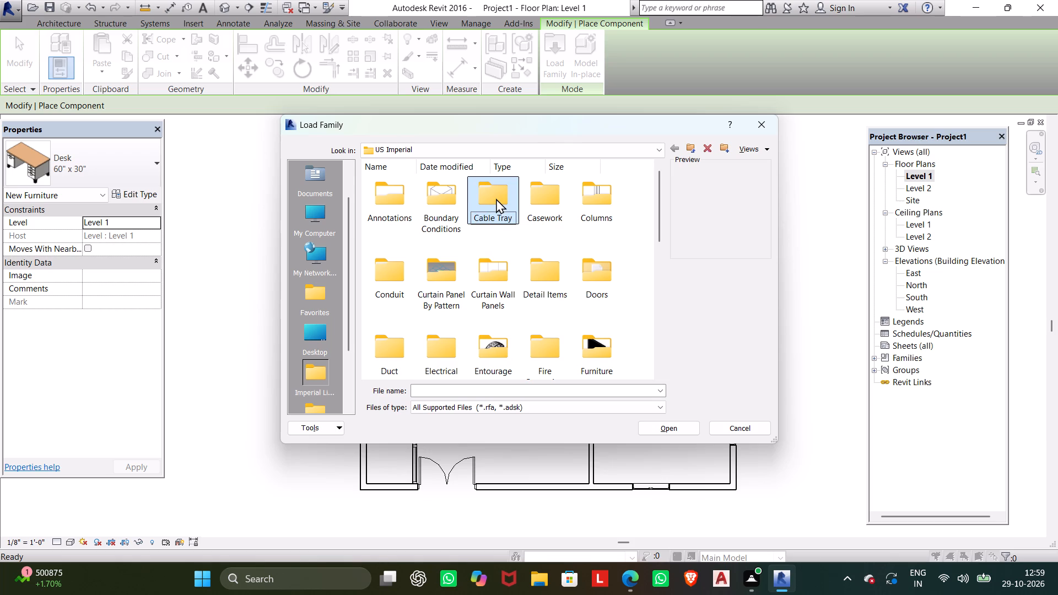
pyautogui.doubleClick(496, 198)
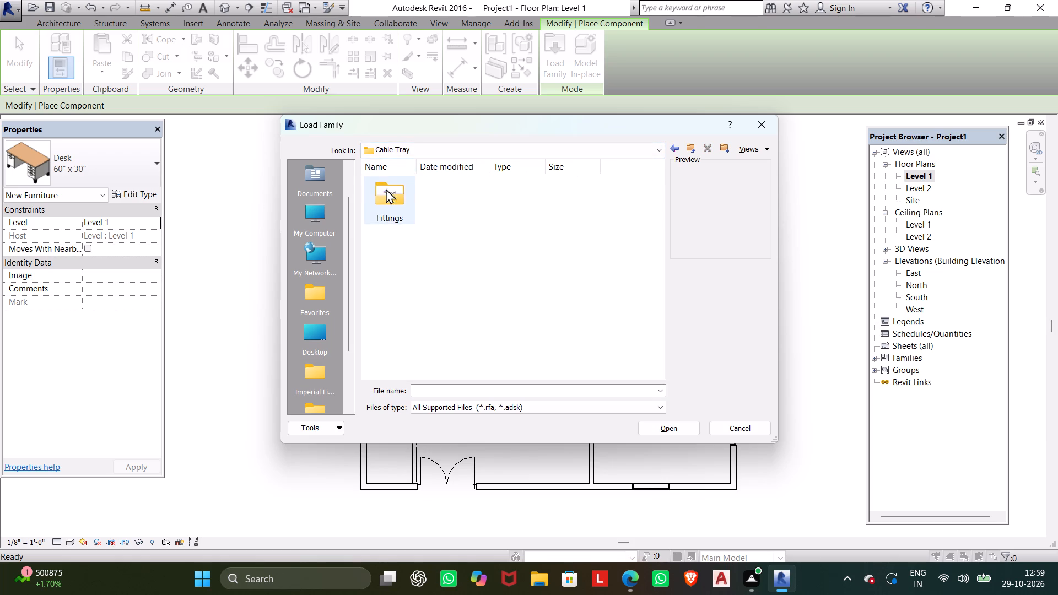
pyautogui.doubleClick(404, 190)
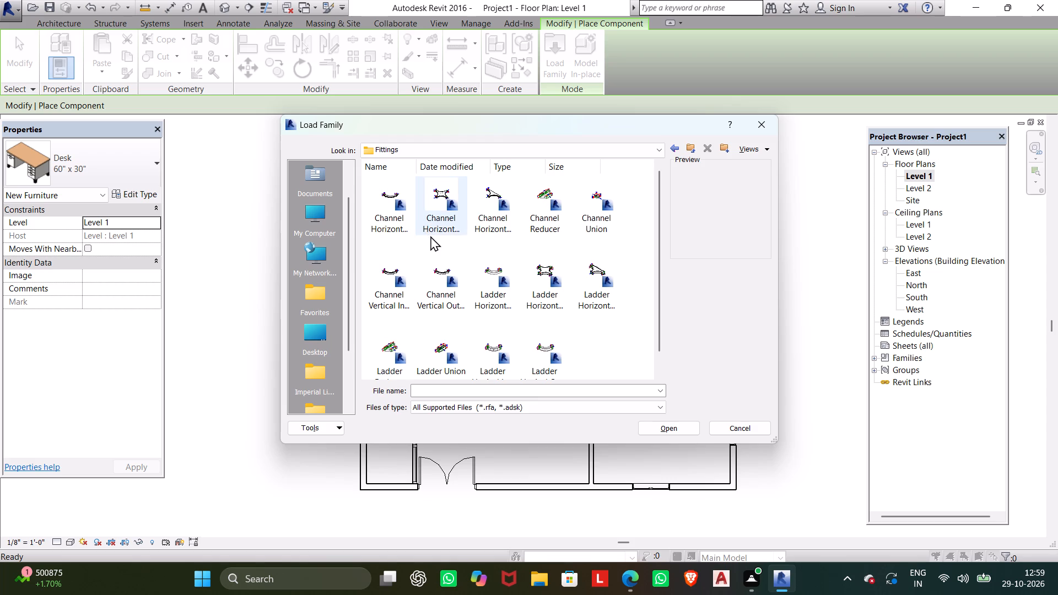
pyautogui.scroll(-2, 455, 311)
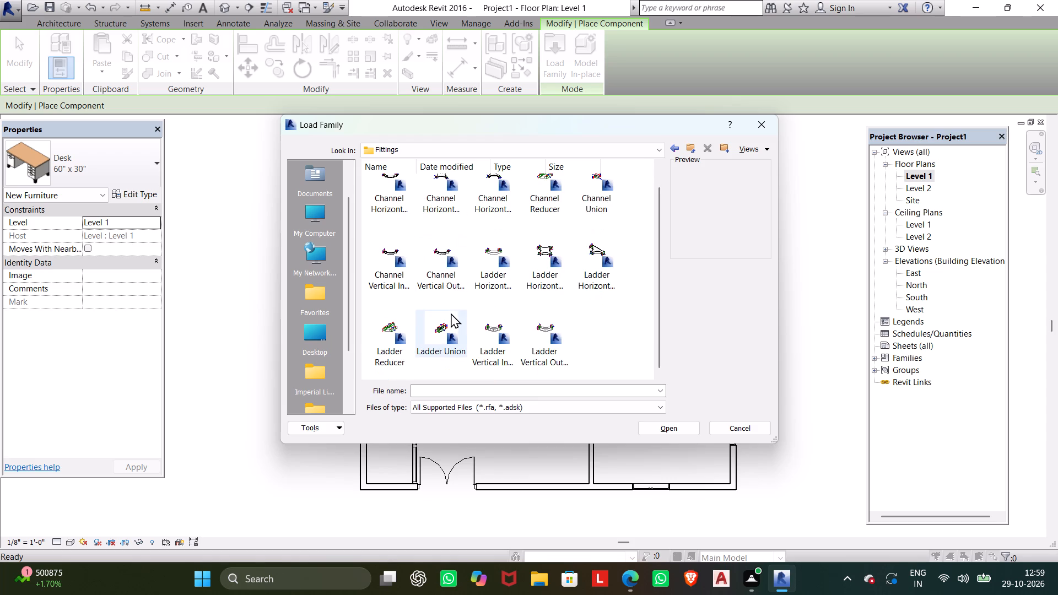
pyautogui.click(679, 152)
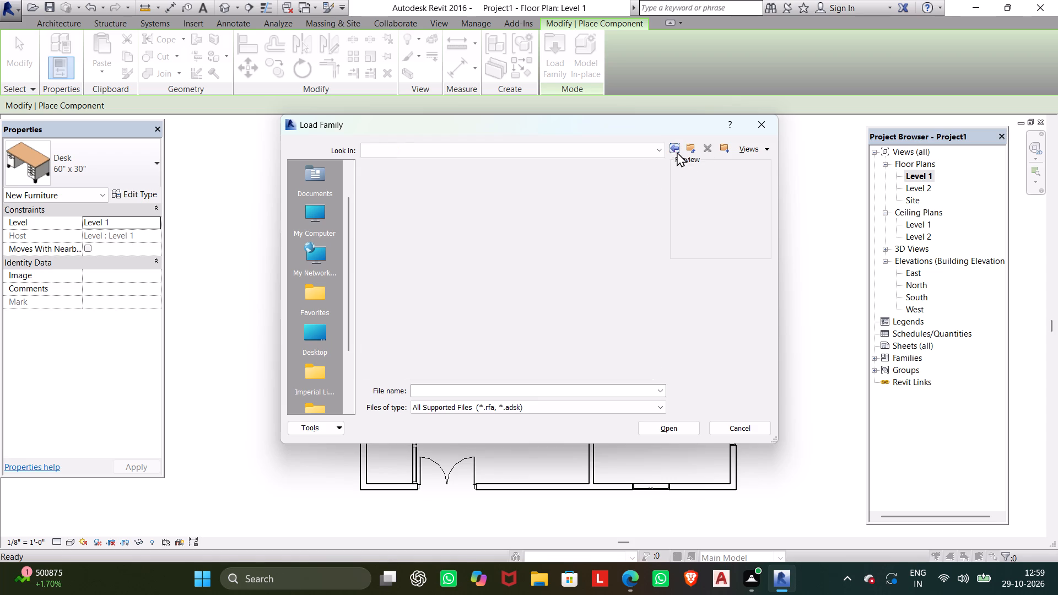
pyautogui.click(679, 140)
pyautogui.click(673, 144)
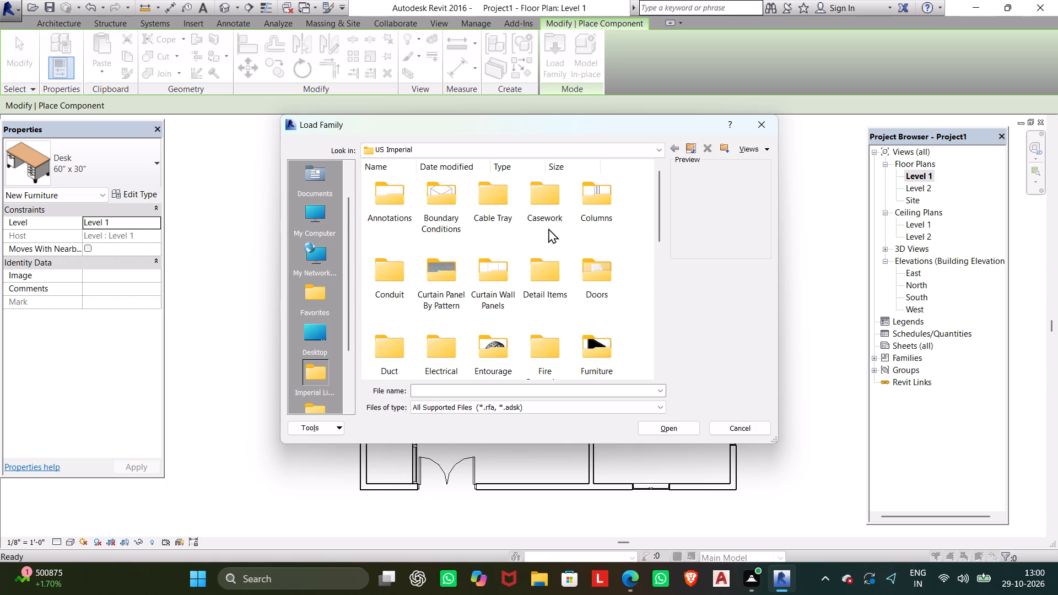
# Load the Counter Top-L Shaped 2 family from the Casework Counter Tops library, dismissing the notification card and checking the Base Cabinets families first.
pyautogui.tripleClick(542, 200)
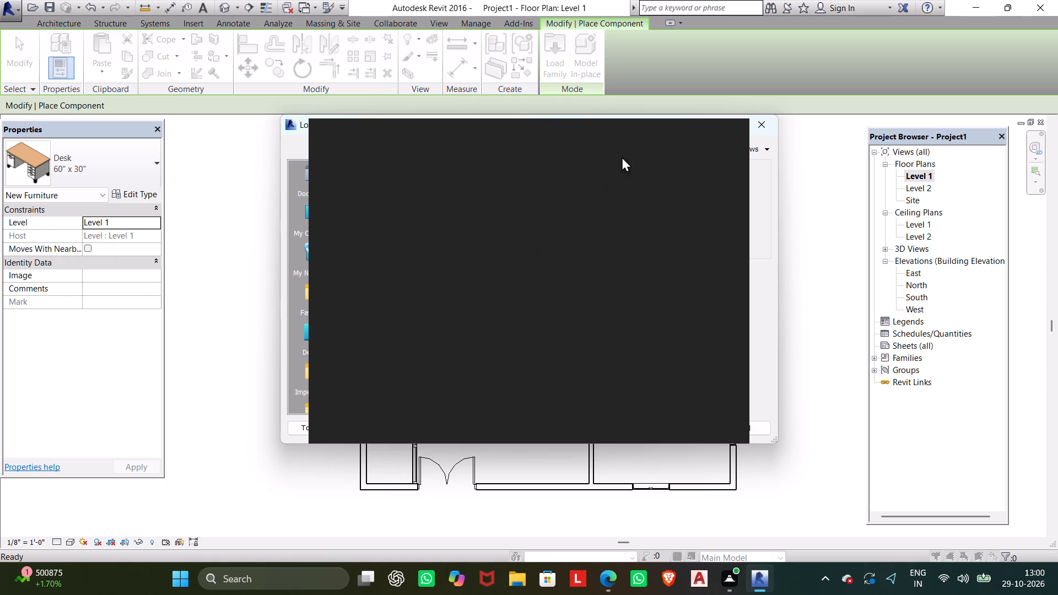
pyautogui.click(721, 137)
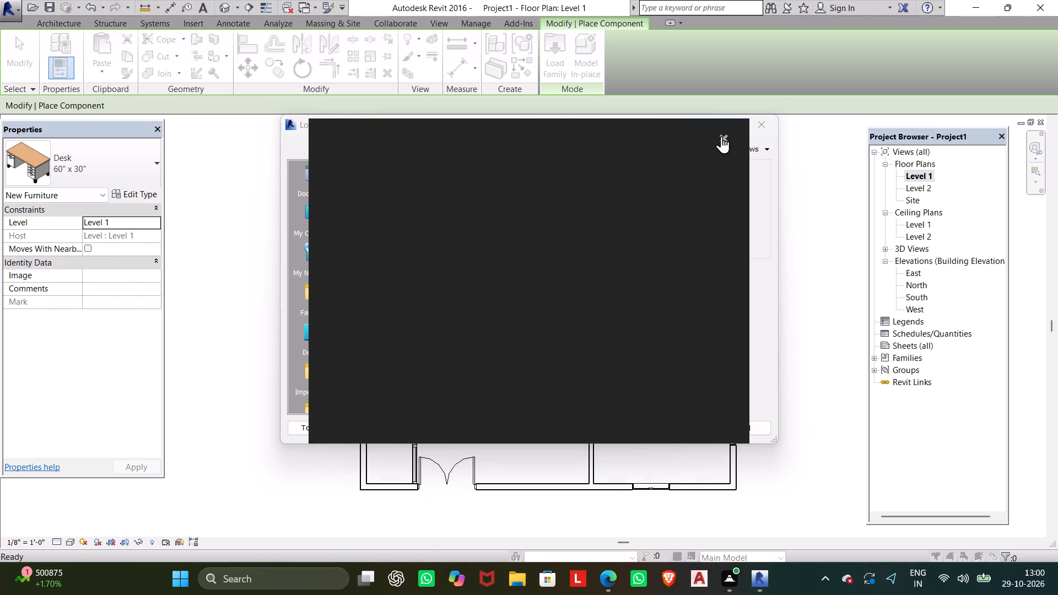
pyautogui.click(721, 136)
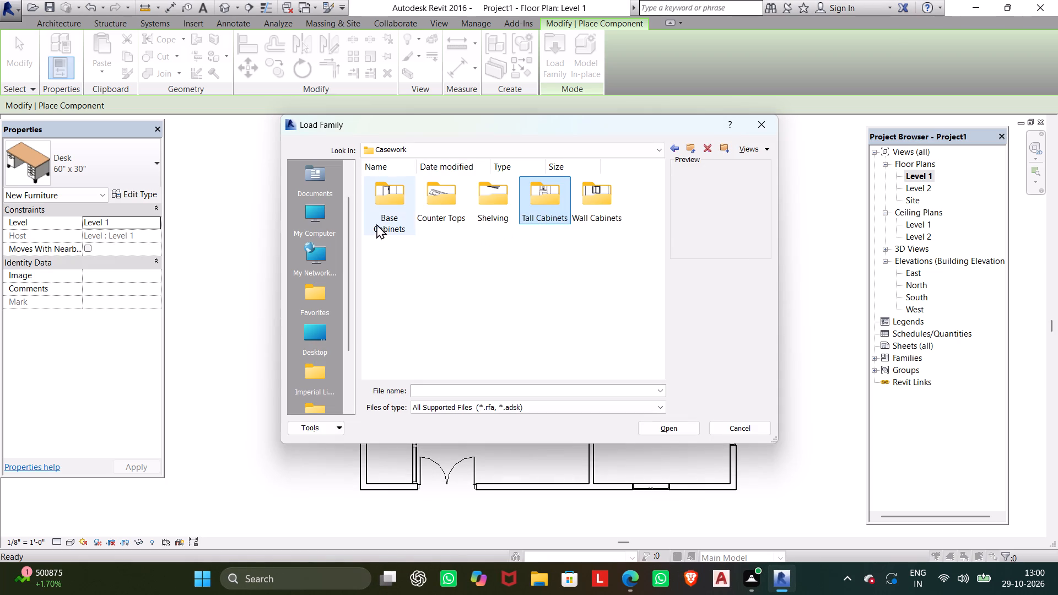
pyautogui.doubleClick(386, 192)
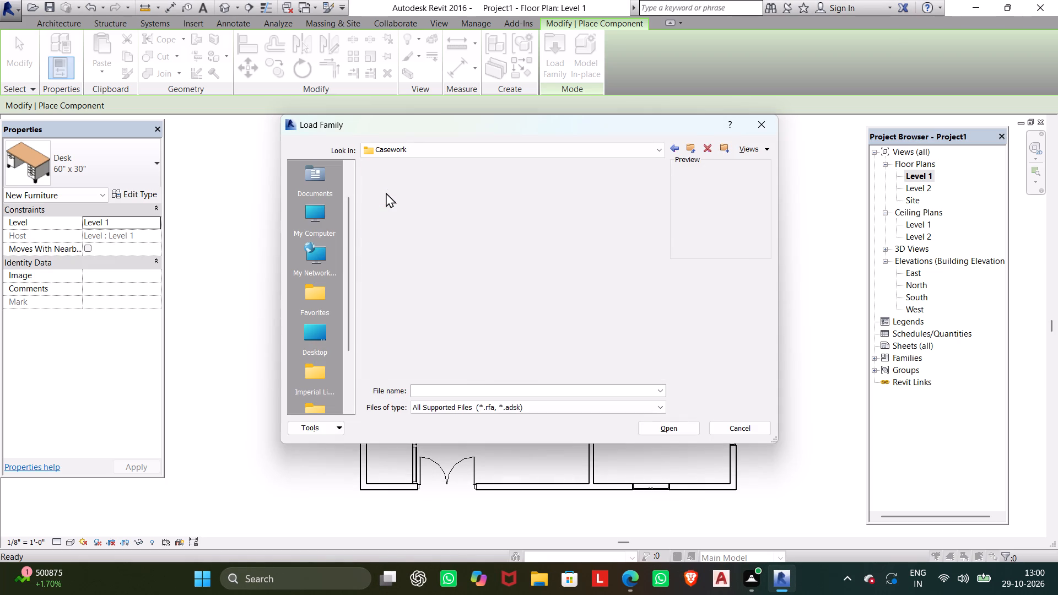
pyautogui.scroll(-3, 462, 259)
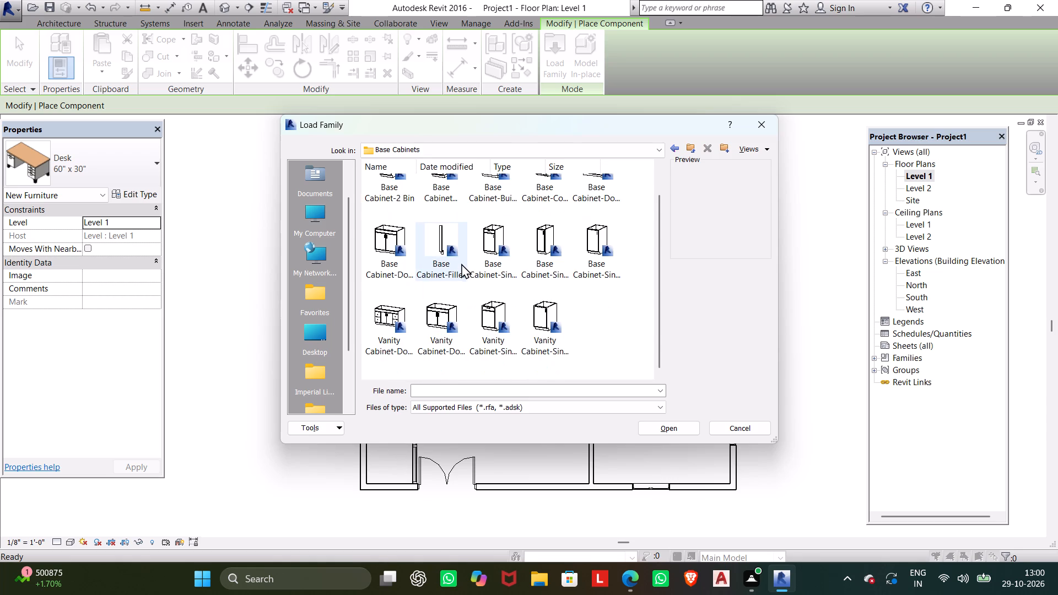
pyautogui.scroll(2, 462, 263)
pyautogui.click(674, 152)
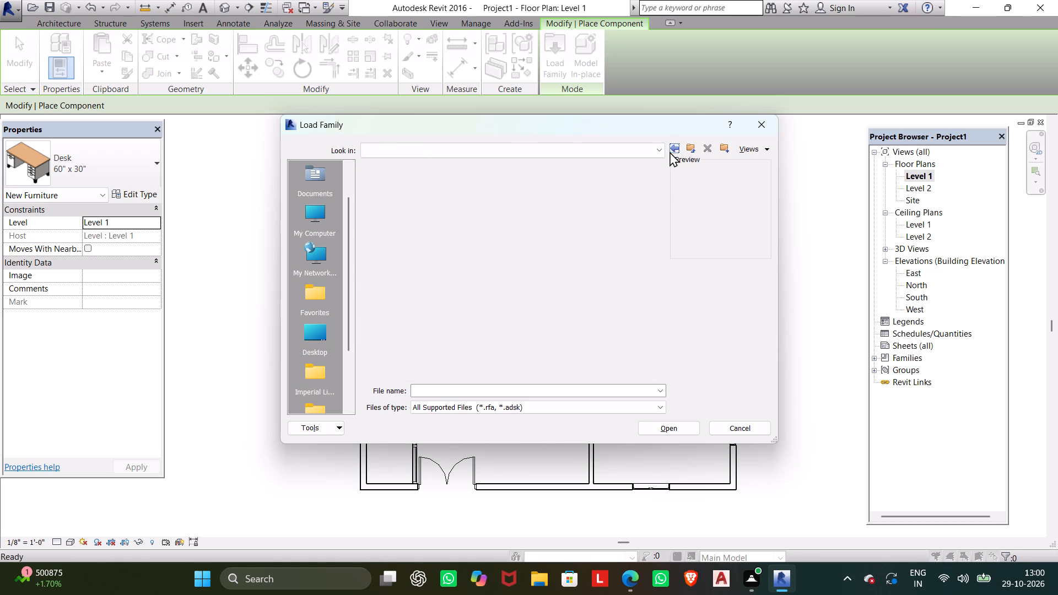
pyautogui.doubleClick(438, 184)
pyautogui.doubleClick(447, 188)
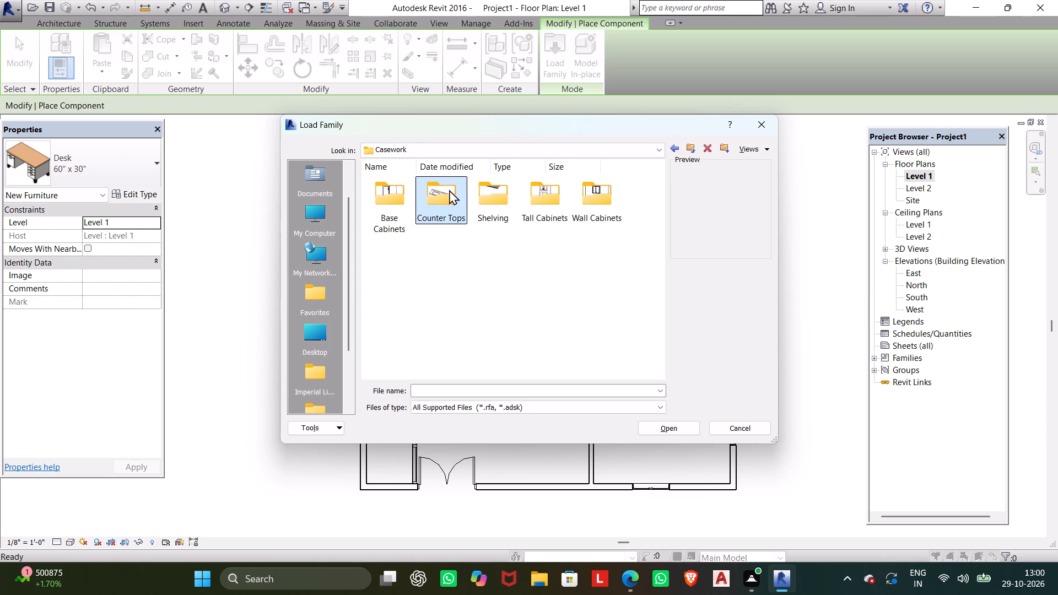
pyautogui.tripleClick(450, 190)
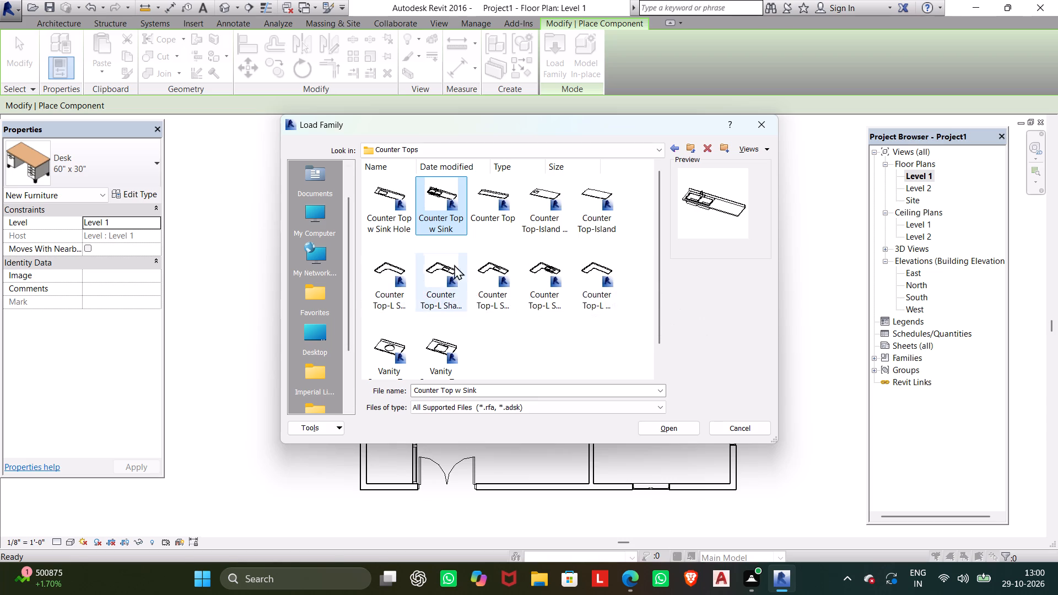
pyautogui.click(390, 267)
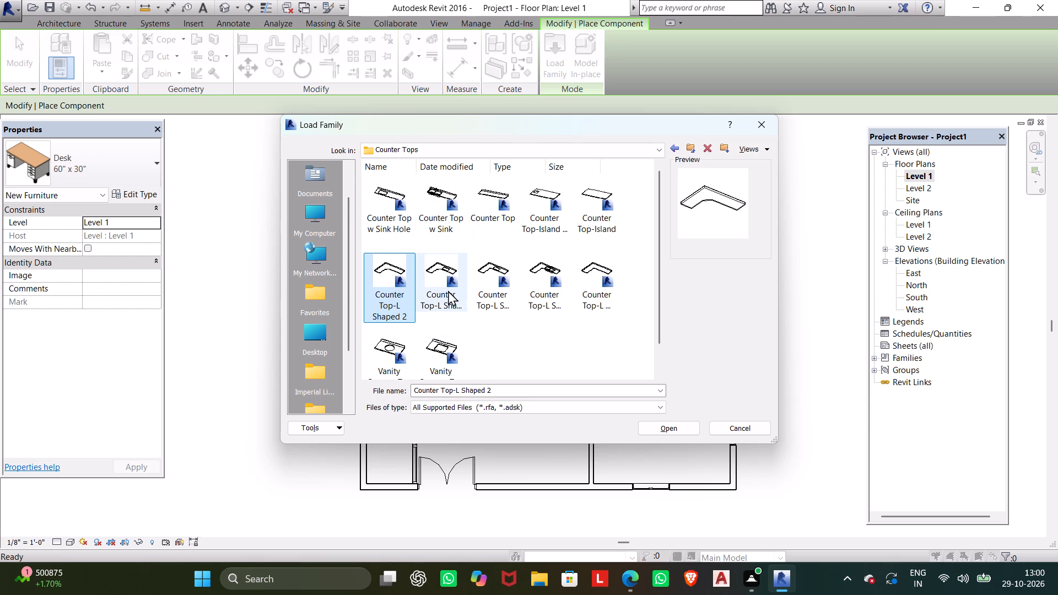
pyautogui.click(659, 432)
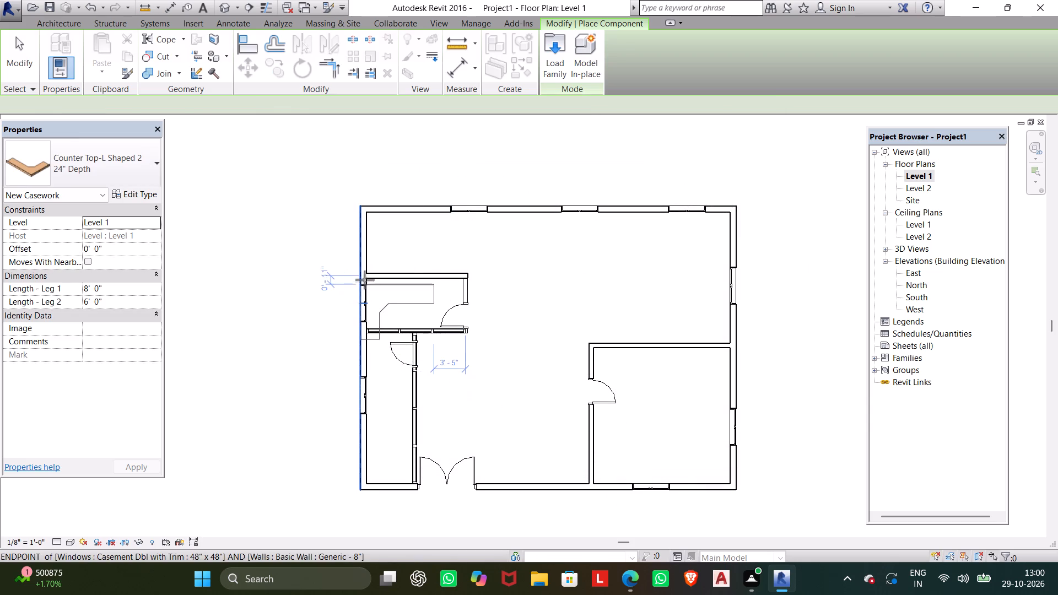
# Place one 24" deep L-shaped counter top outside the building, about 6' west of the west wall.
pyautogui.scroll(6, 368, 277)
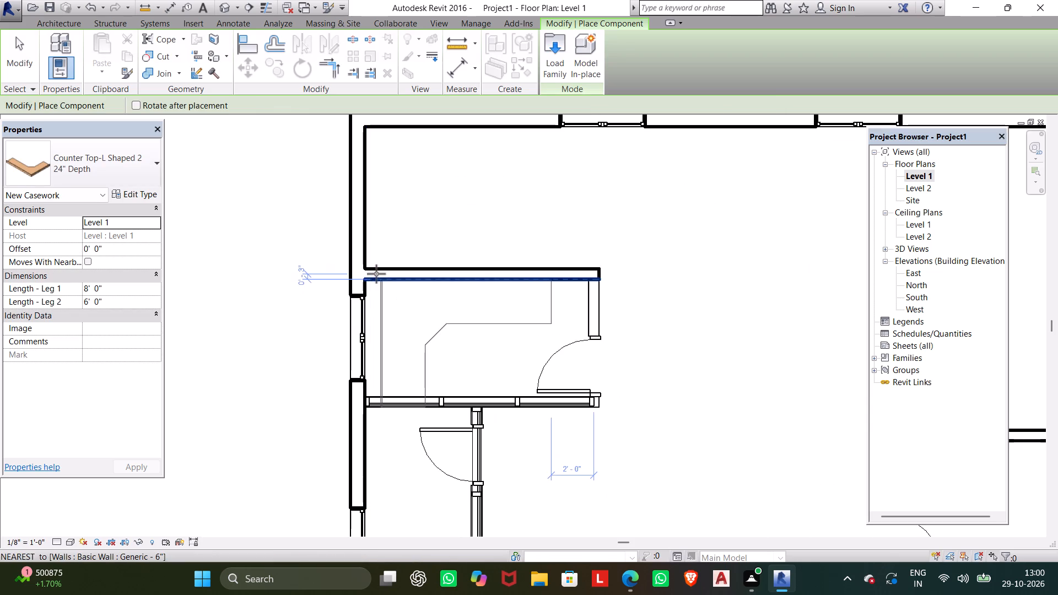
pyautogui.scroll(2, 376, 274)
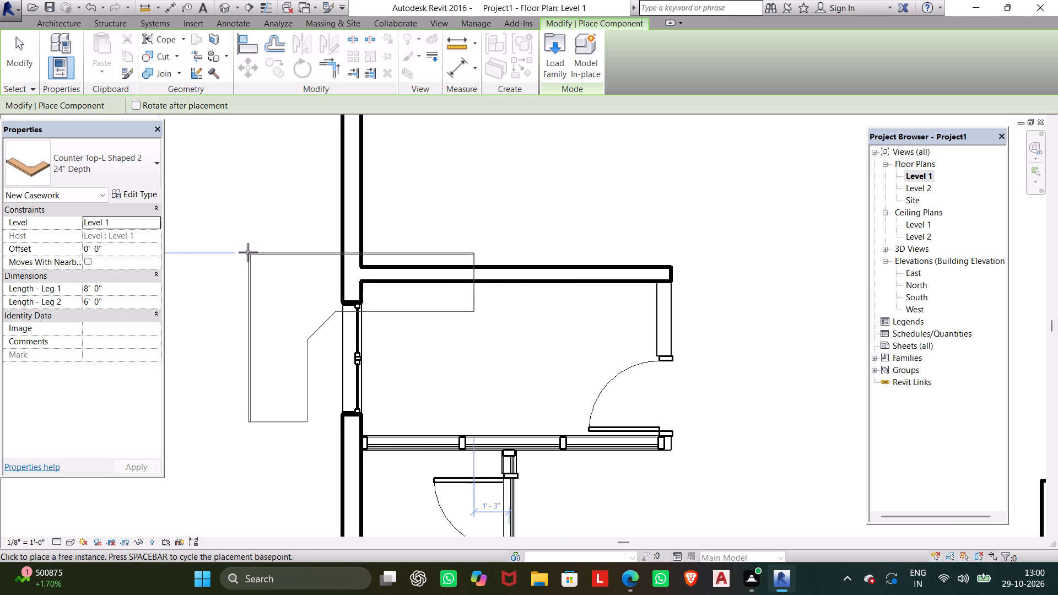
pyautogui.scroll(-3, 248, 252)
pyautogui.moveTo(252, 251); pyautogui.dragTo(604, 256, button='middle')
pyautogui.scroll(1, 604, 256)
pyautogui.click(377, 255)
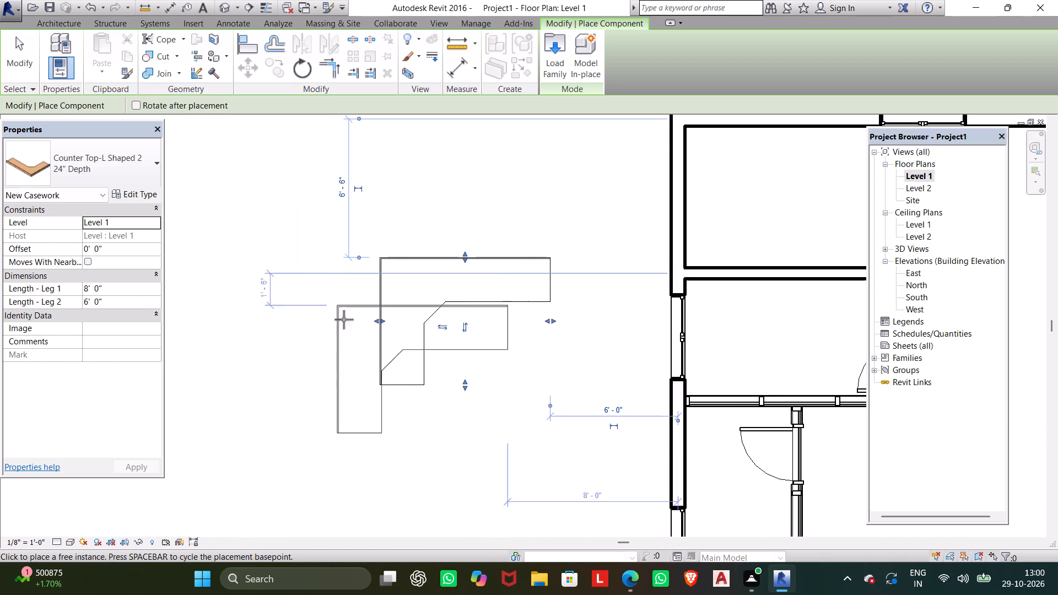
pyautogui.press('Escape')
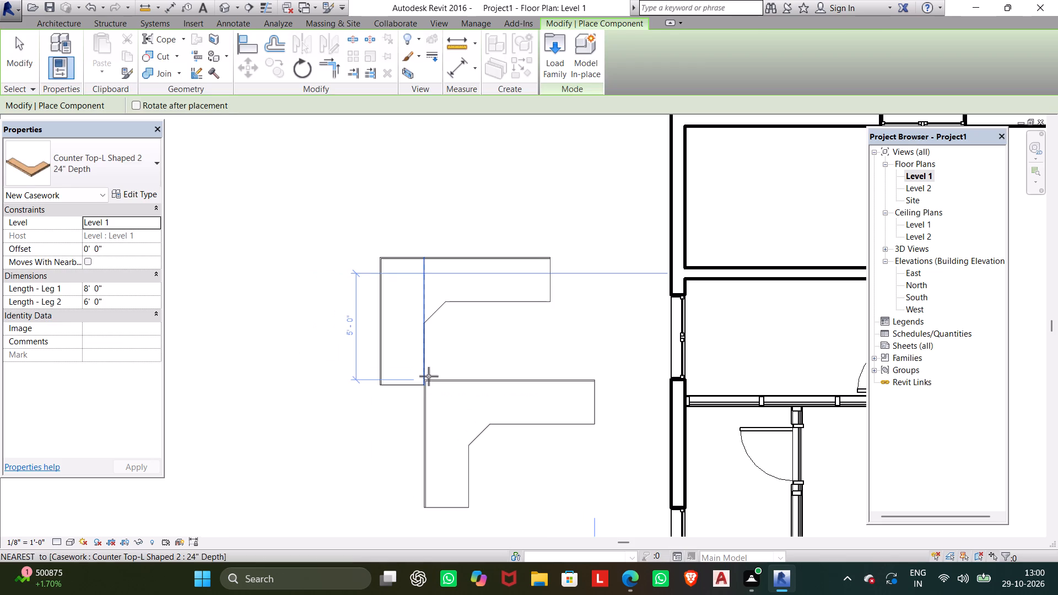
pyautogui.press('Escape')
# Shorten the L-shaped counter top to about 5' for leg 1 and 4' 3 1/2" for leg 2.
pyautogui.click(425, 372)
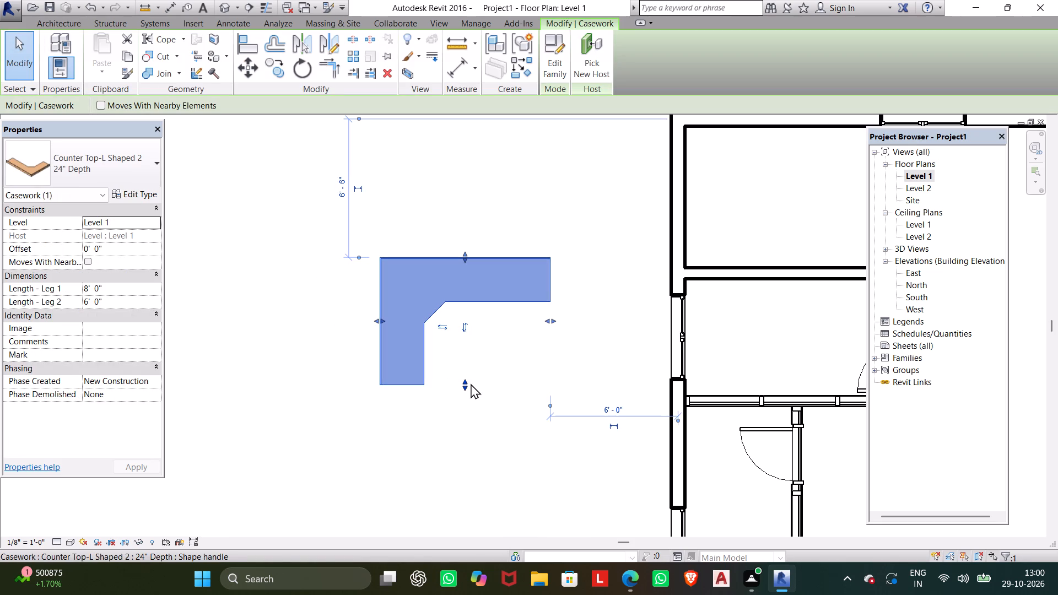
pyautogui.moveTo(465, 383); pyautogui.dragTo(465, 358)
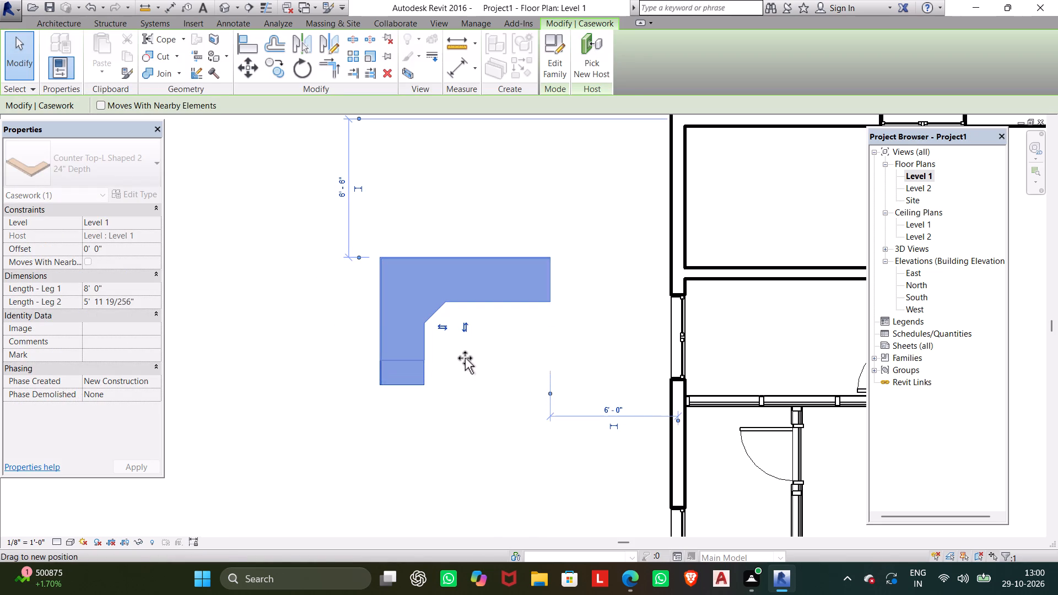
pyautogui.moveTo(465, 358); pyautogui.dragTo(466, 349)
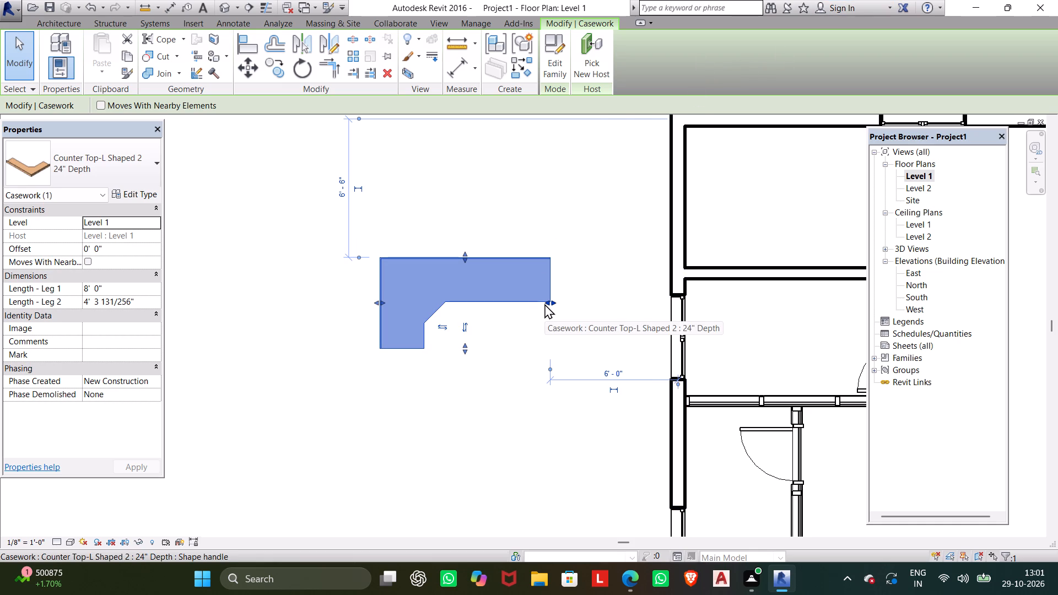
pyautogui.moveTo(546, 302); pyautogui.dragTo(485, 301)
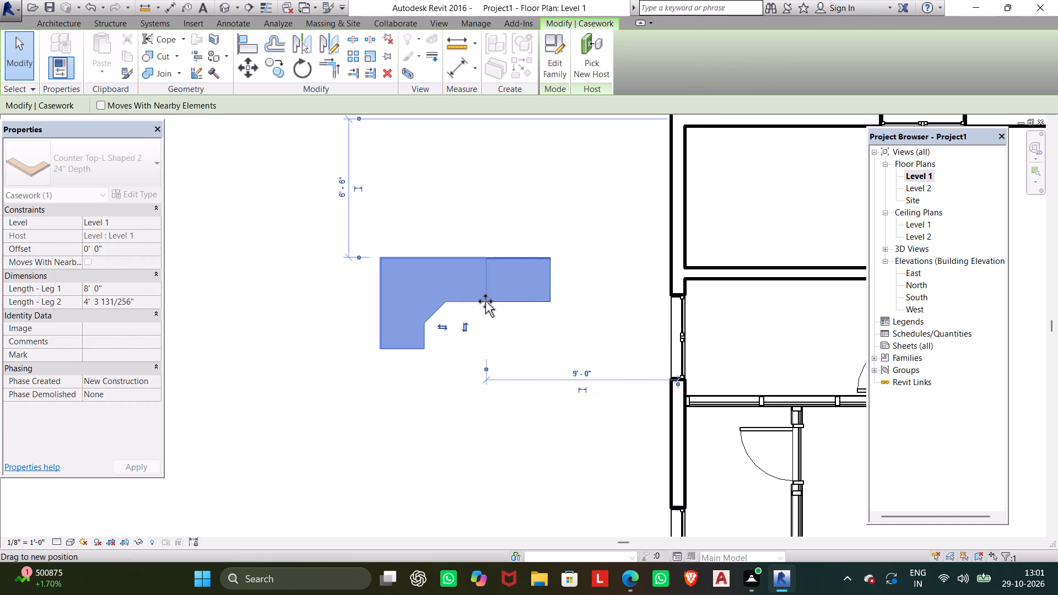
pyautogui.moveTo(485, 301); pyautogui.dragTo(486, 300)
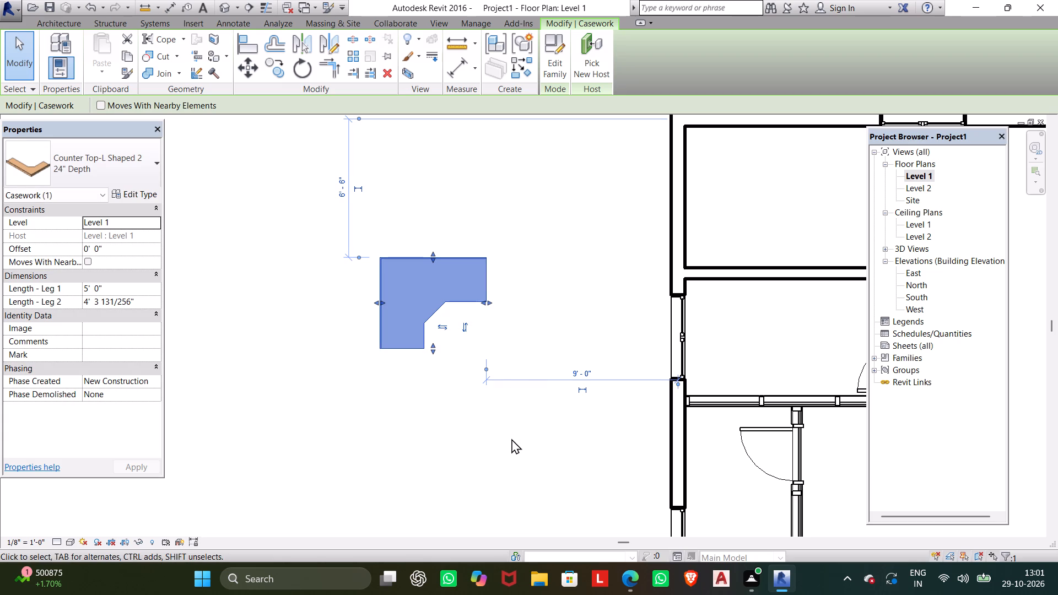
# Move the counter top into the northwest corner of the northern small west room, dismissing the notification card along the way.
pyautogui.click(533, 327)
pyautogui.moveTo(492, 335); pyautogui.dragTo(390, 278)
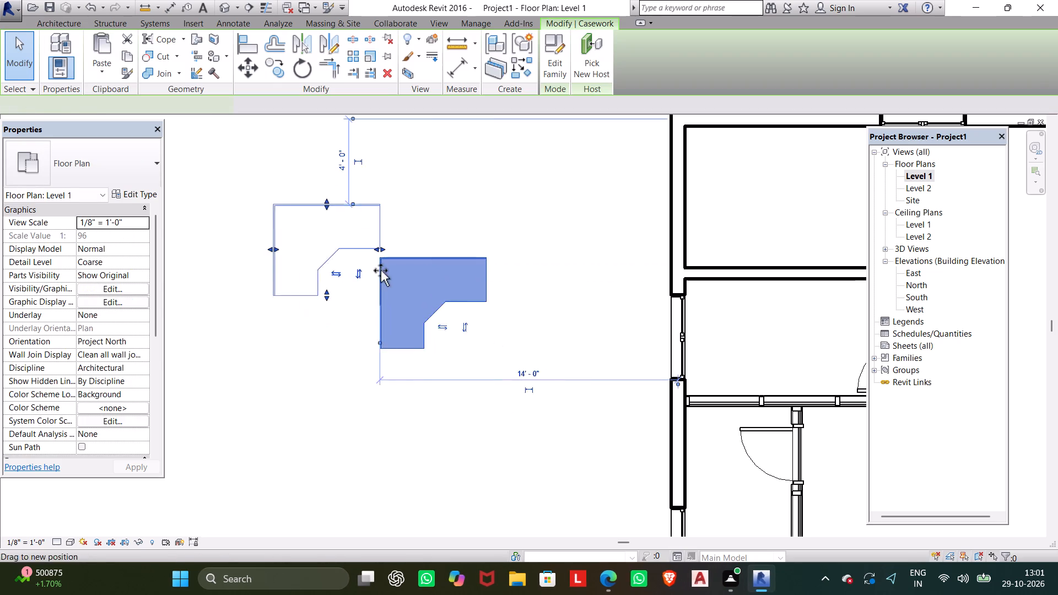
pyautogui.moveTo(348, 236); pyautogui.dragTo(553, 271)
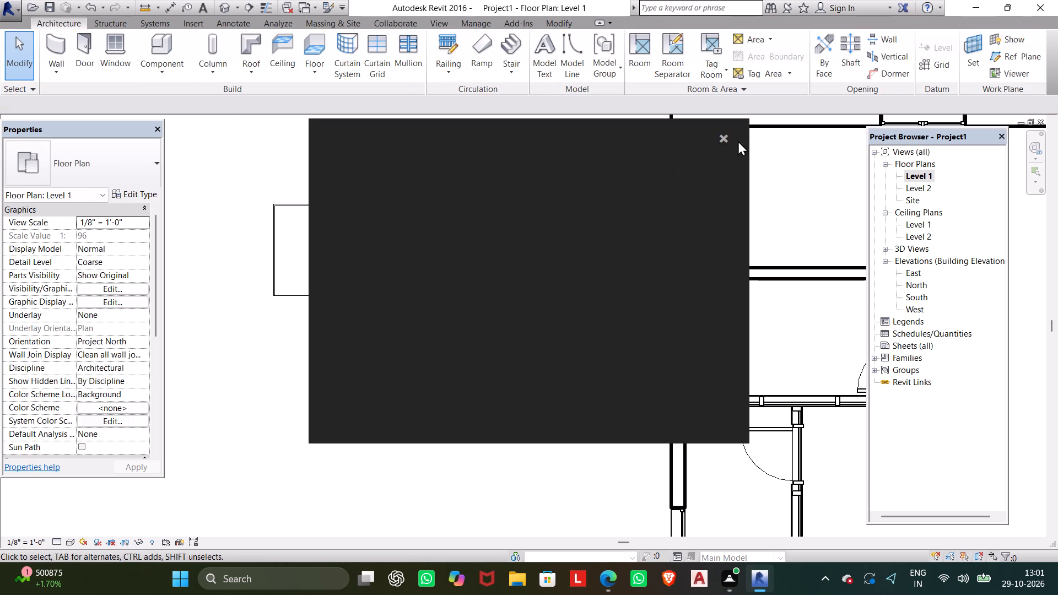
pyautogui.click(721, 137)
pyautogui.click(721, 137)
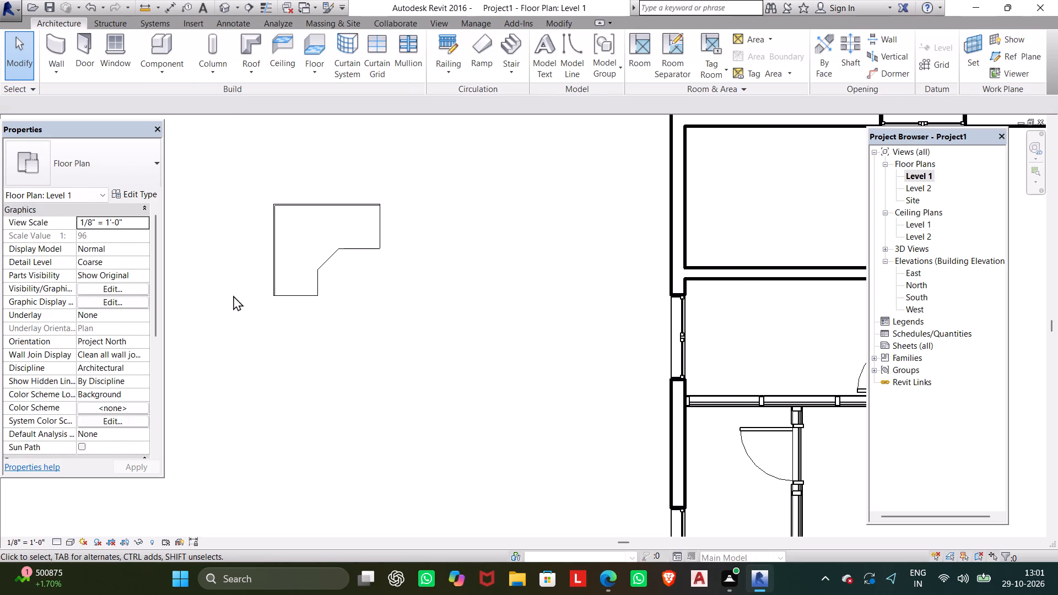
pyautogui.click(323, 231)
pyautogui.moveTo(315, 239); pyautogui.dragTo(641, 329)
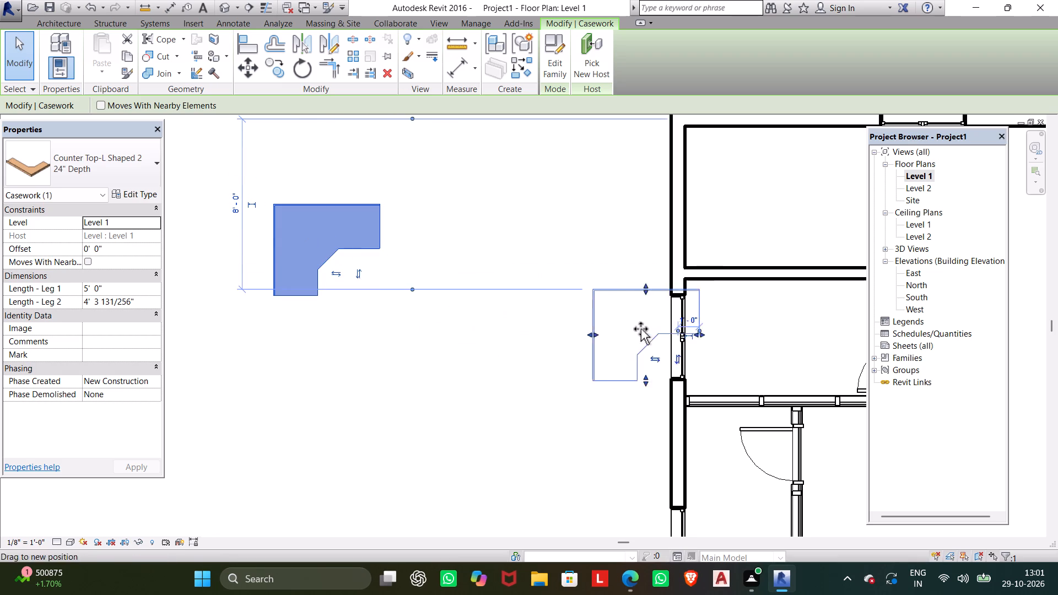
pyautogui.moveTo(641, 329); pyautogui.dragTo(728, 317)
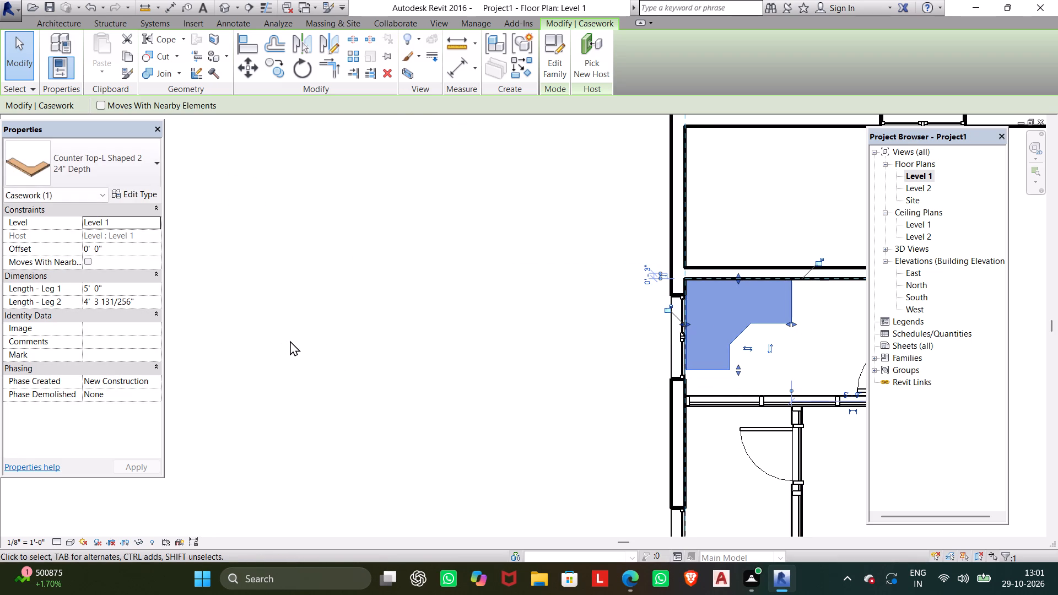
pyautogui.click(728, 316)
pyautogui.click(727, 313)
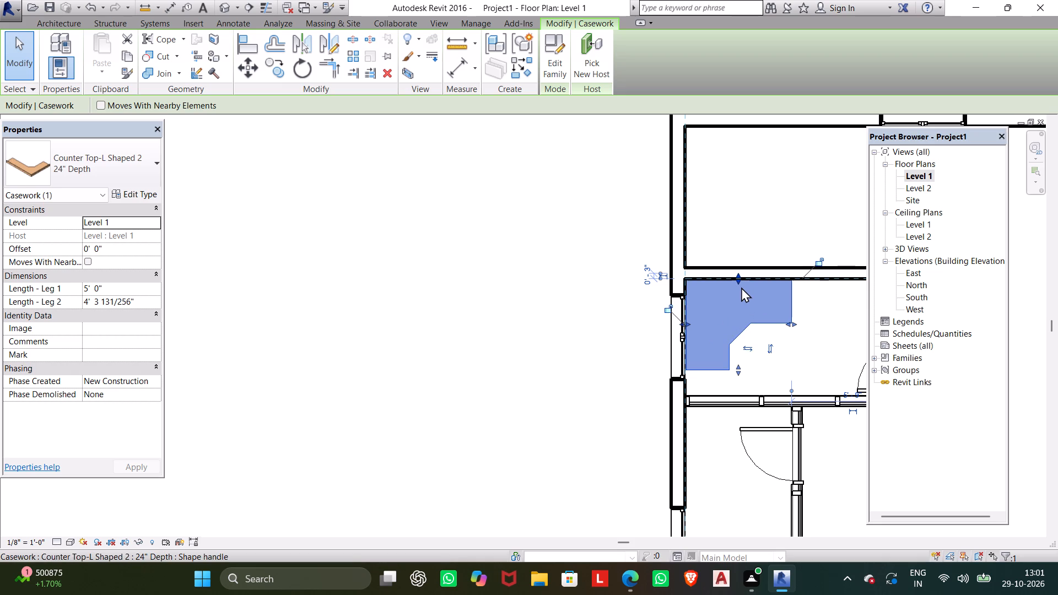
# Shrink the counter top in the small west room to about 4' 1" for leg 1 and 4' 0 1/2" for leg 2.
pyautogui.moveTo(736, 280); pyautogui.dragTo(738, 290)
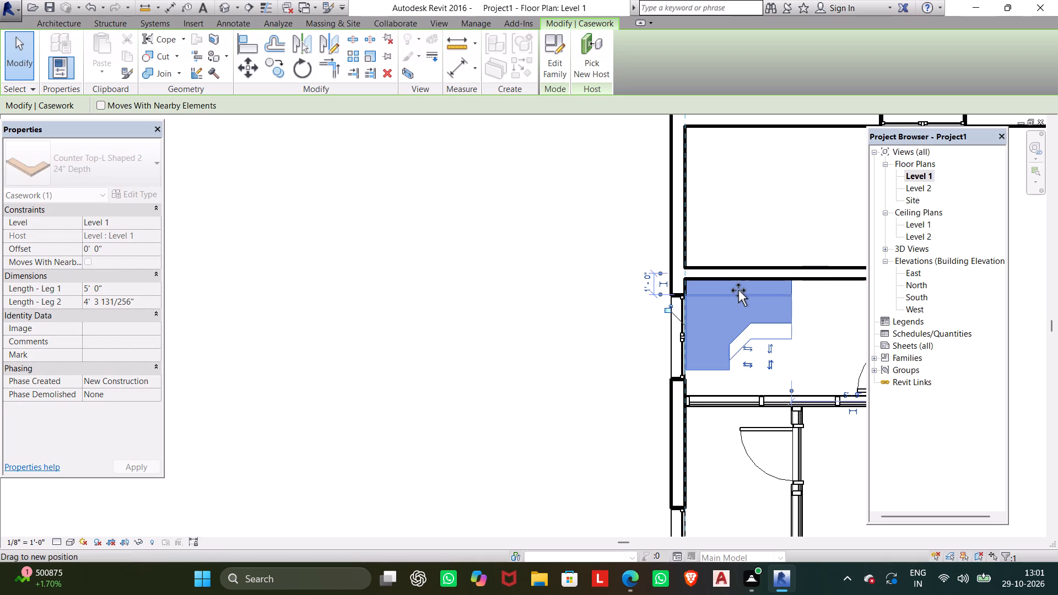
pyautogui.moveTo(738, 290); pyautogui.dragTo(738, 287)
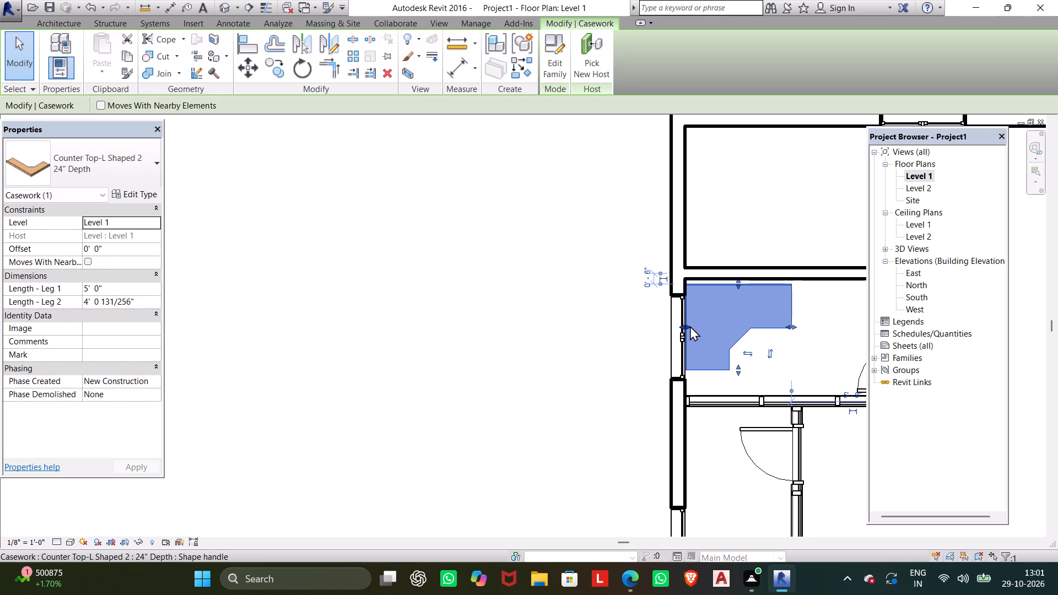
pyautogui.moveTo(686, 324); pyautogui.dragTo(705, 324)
# Move the counter top back outside the building, about 8' 5" west of the west wall.
pyautogui.moveTo(732, 322); pyautogui.dragTo(549, 327)
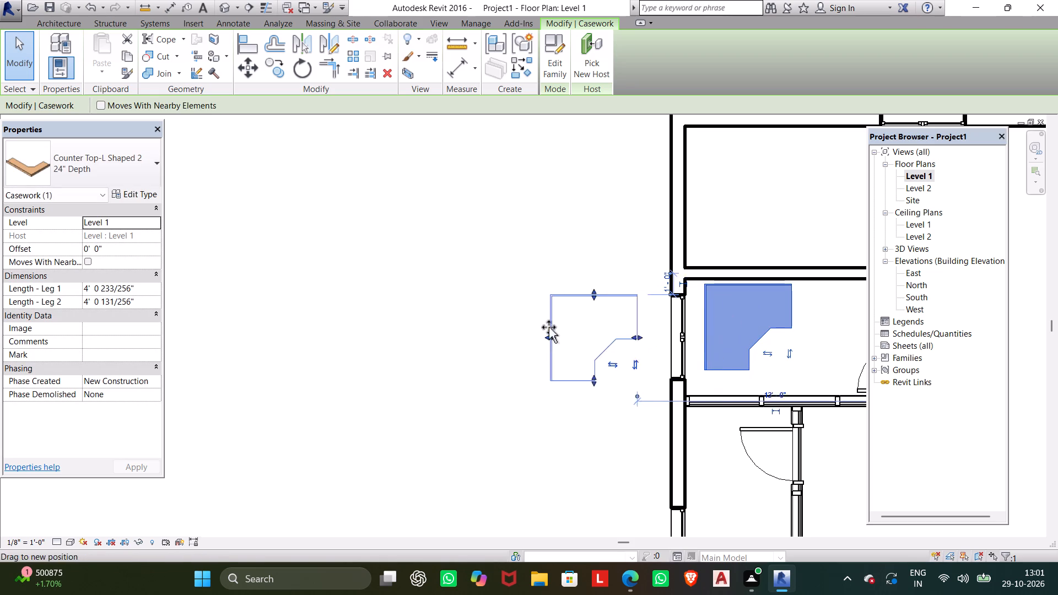
pyautogui.moveTo(549, 327); pyautogui.dragTo(444, 287)
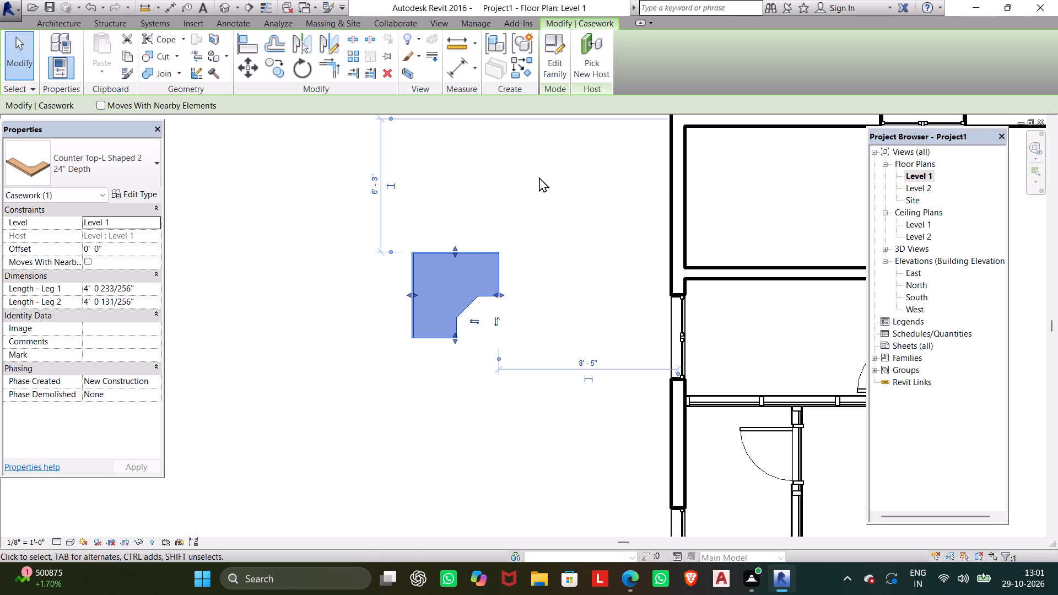
pyautogui.click(484, 292)
pyautogui.click(424, 266)
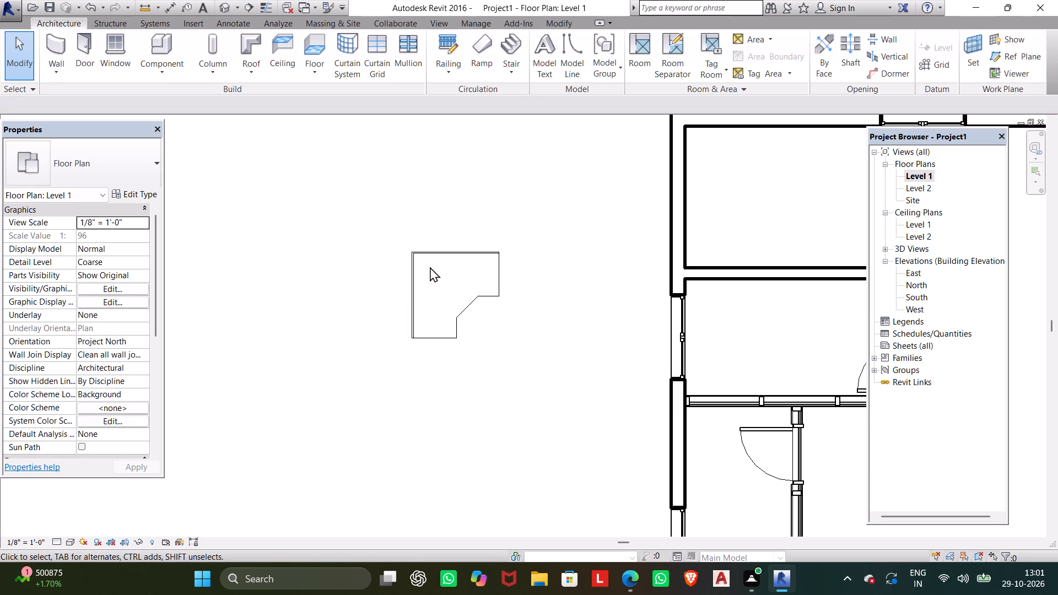
# Resize the counter top's leg 1 to about 5' 6" and leg 2 to about 3' 3 1/2", and flip it east-west.
pyautogui.click(465, 271)
pyautogui.click(500, 274)
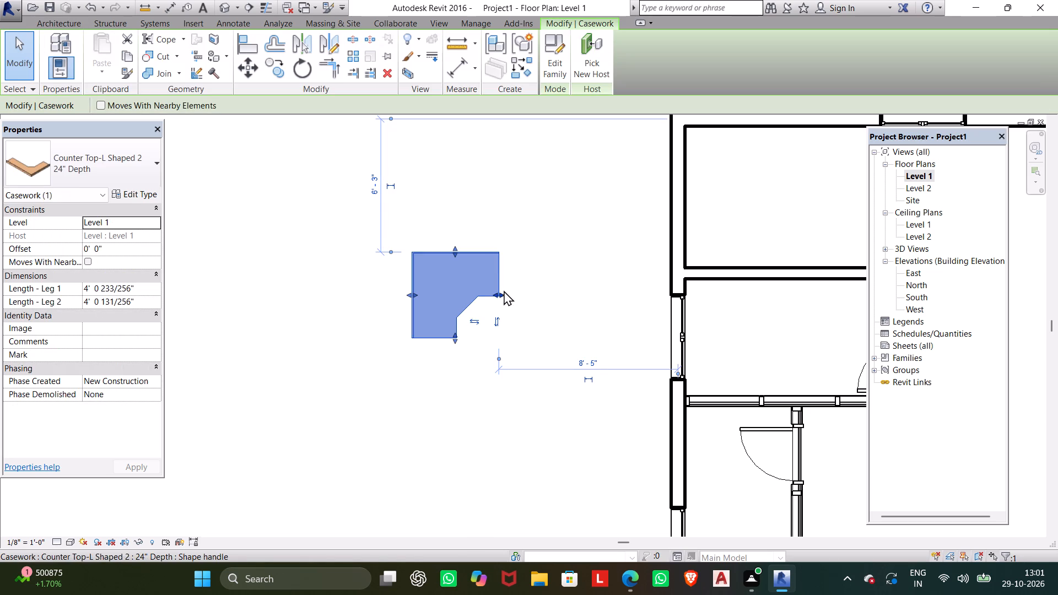
pyautogui.moveTo(498, 291); pyautogui.dragTo(500, 298)
pyautogui.moveTo(500, 296); pyautogui.dragTo(522, 308)
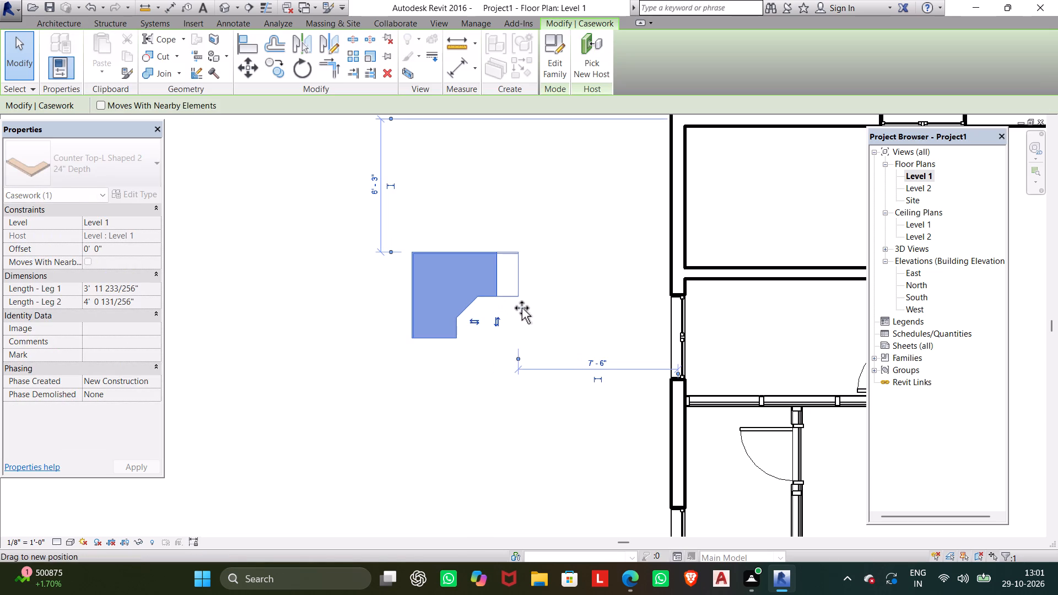
pyautogui.moveTo(522, 308); pyautogui.dragTo(526, 305)
pyautogui.moveTo(472, 256); pyautogui.dragTo(472, 265)
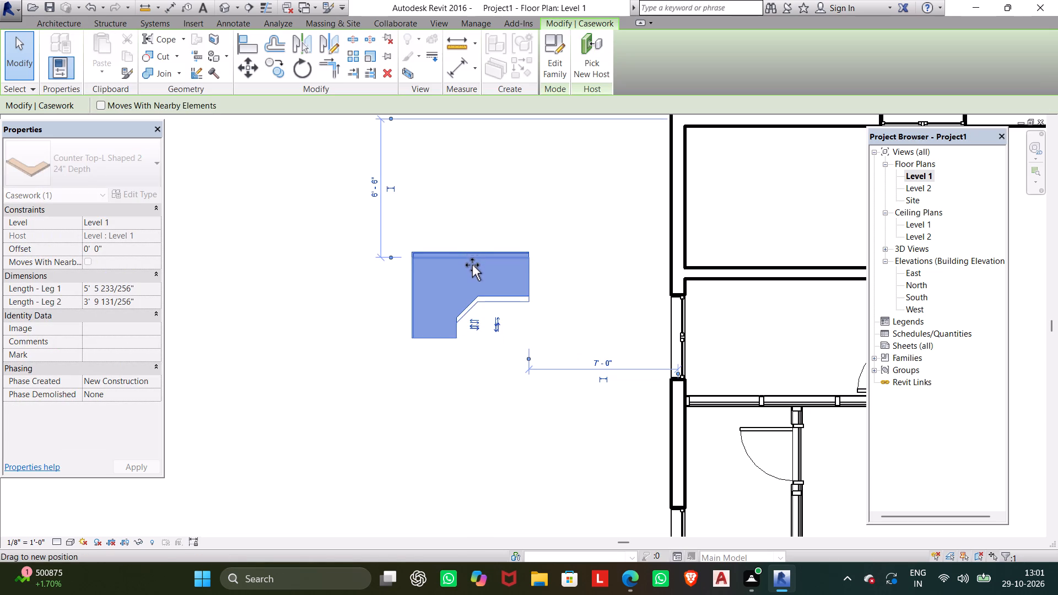
pyautogui.moveTo(472, 265); pyautogui.dragTo(472, 268)
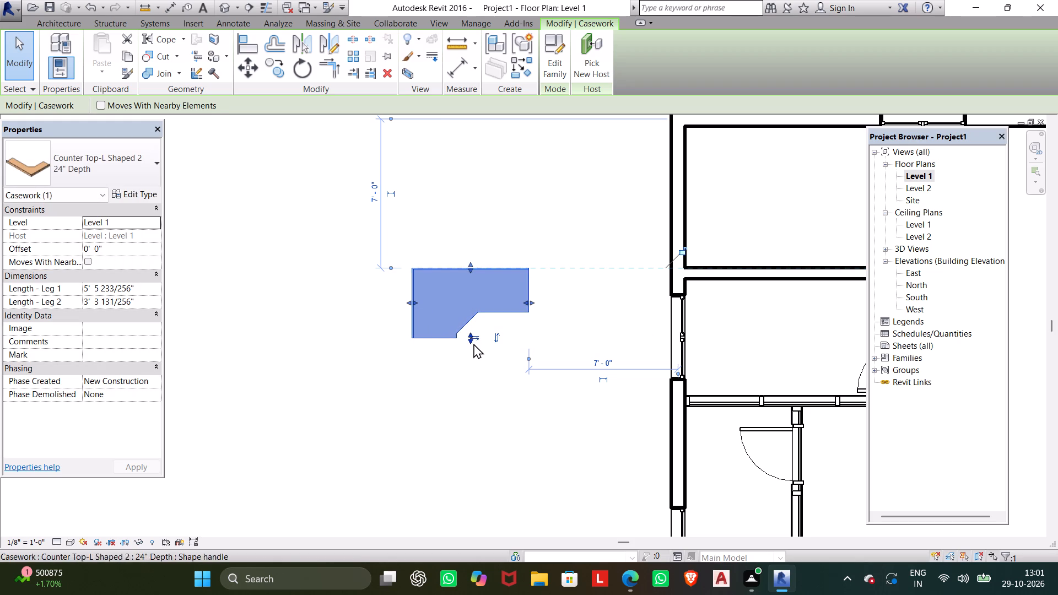
pyautogui.moveTo(467, 340); pyautogui.dragTo(467, 348)
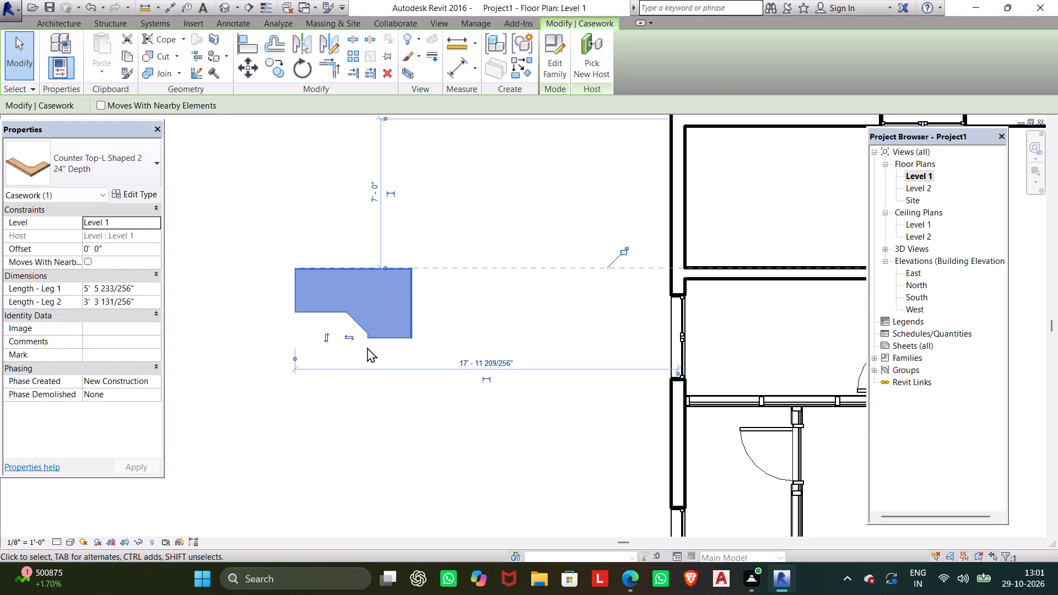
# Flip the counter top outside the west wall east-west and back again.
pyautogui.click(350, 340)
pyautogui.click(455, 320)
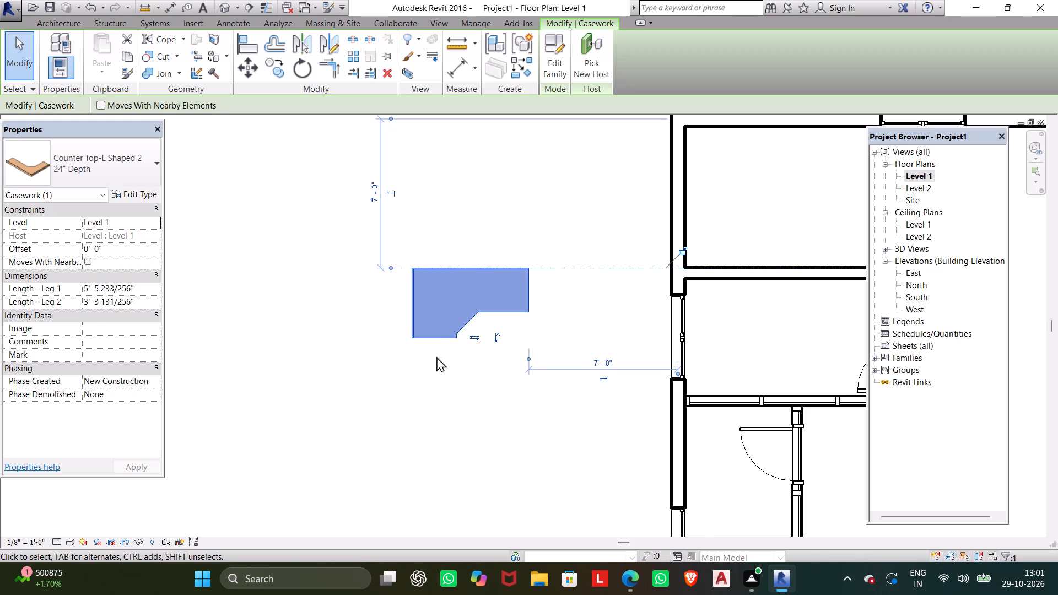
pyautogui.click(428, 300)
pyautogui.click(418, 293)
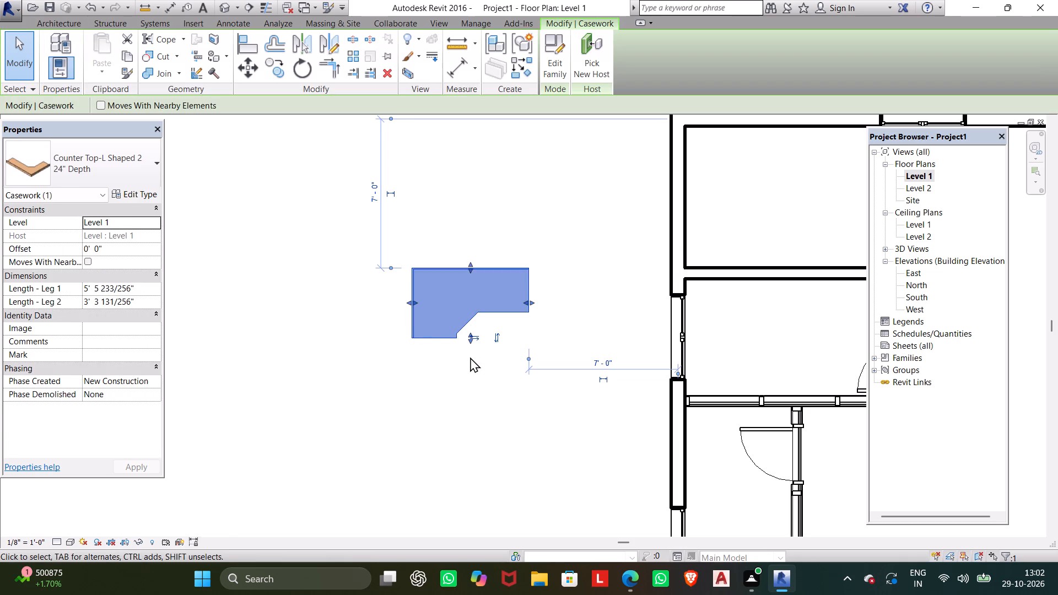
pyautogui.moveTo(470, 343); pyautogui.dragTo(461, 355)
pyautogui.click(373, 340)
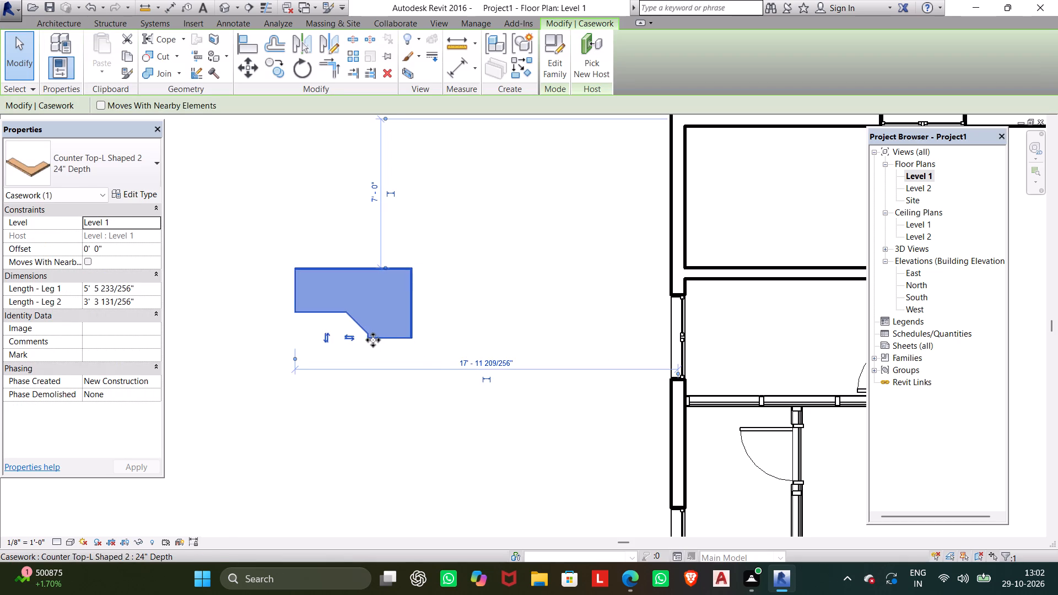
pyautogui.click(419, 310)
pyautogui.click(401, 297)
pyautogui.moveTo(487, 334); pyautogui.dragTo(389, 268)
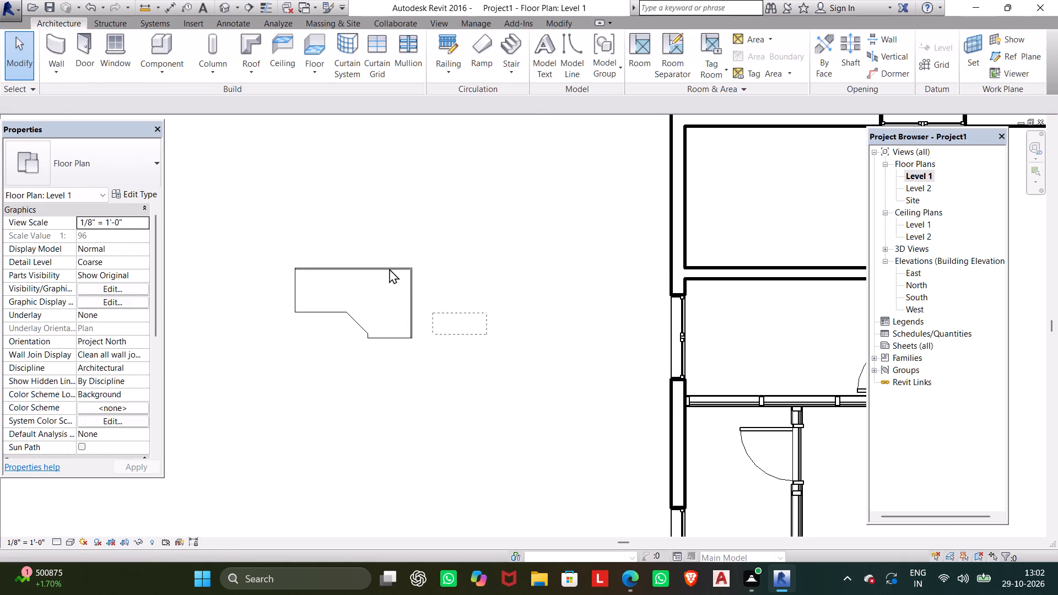
# Lengthen the counter top's leg 2 to about 4' 7" and flip the counter top east-west.
pyautogui.moveTo(389, 268); pyautogui.dragTo(398, 275)
pyautogui.moveTo(350, 344); pyautogui.dragTo(349, 365)
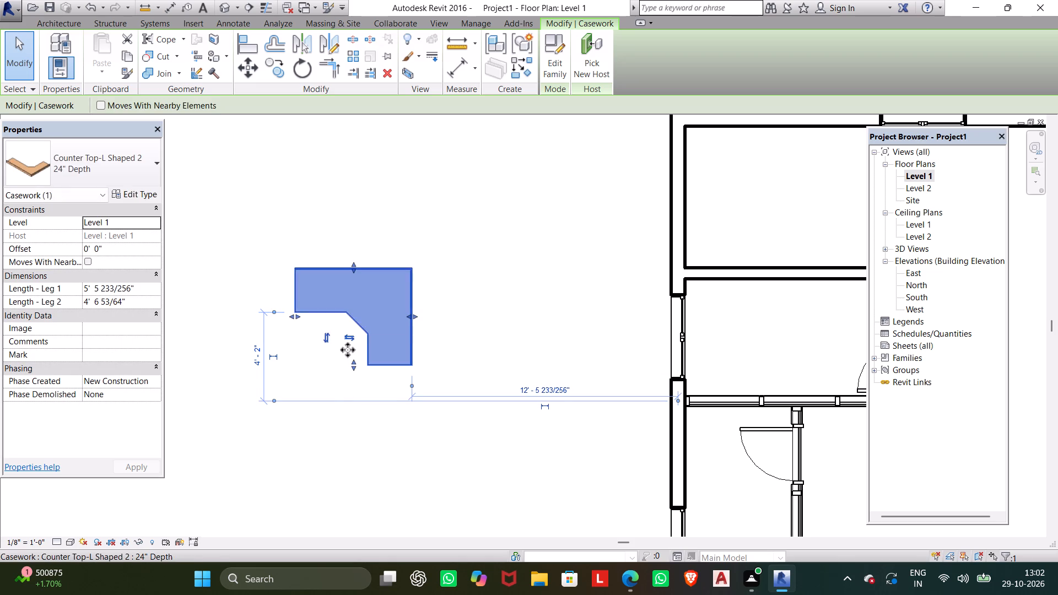
pyautogui.click(346, 344)
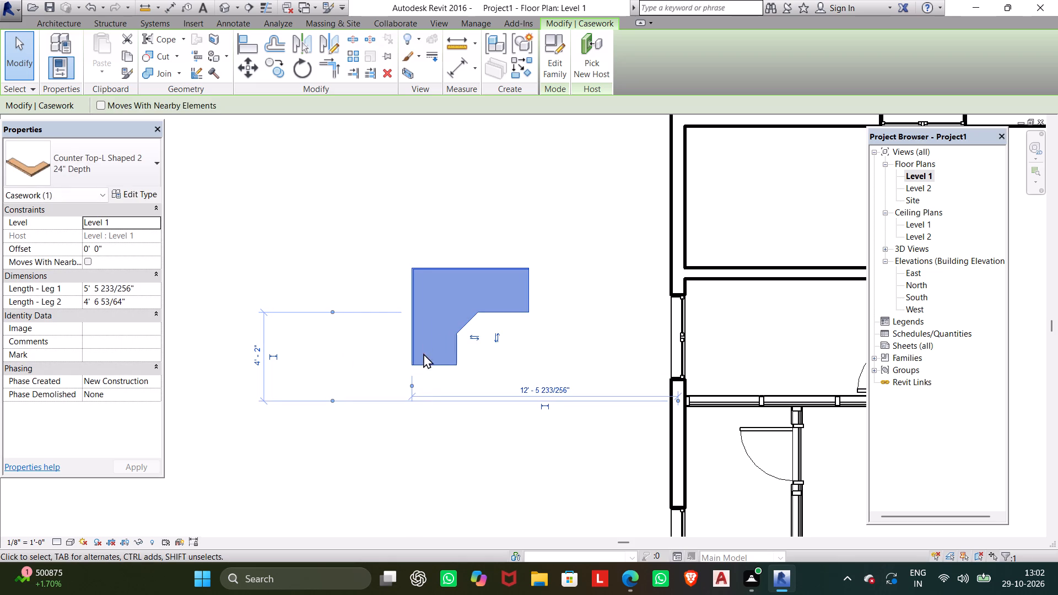
pyautogui.click(432, 301)
pyautogui.moveTo(485, 348); pyautogui.dragTo(415, 289)
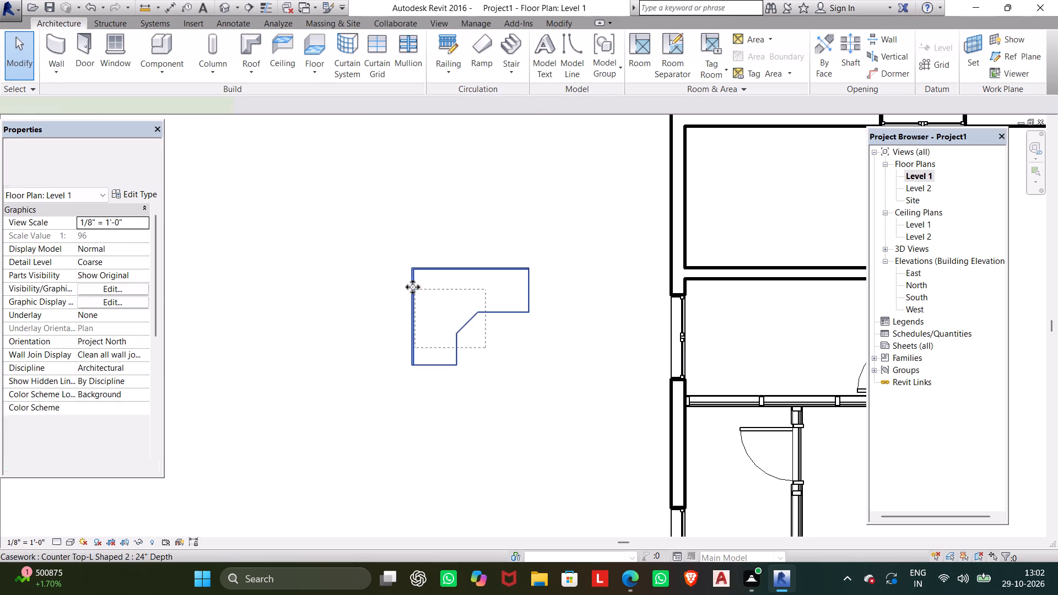
# Move the counter top into the northwest corner of the northern small west room and dismiss the notification card.
pyautogui.moveTo(454, 299); pyautogui.dragTo(734, 310)
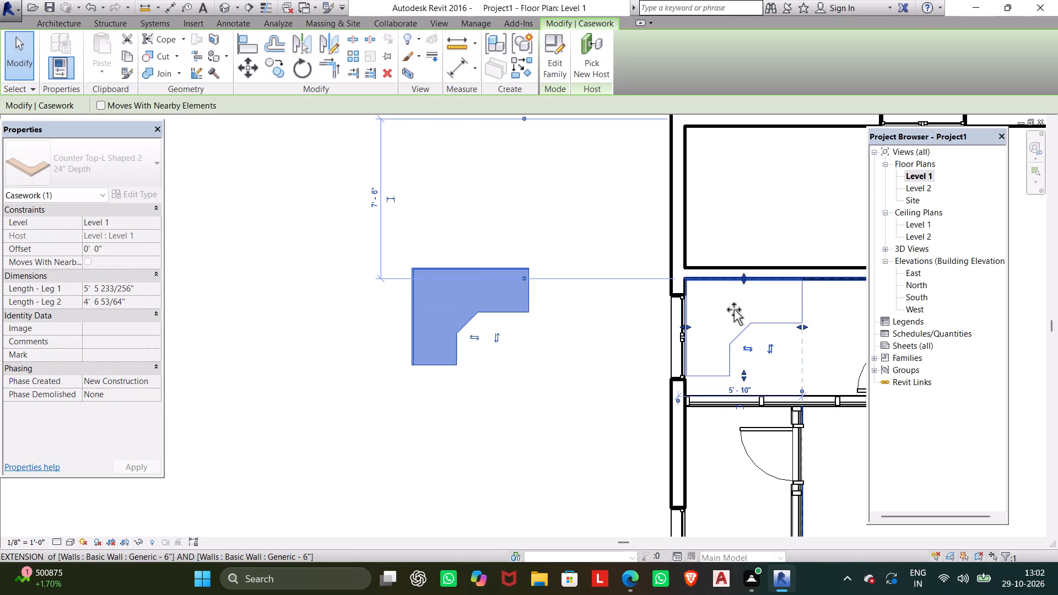
pyautogui.moveTo(734, 310); pyautogui.dragTo(731, 310)
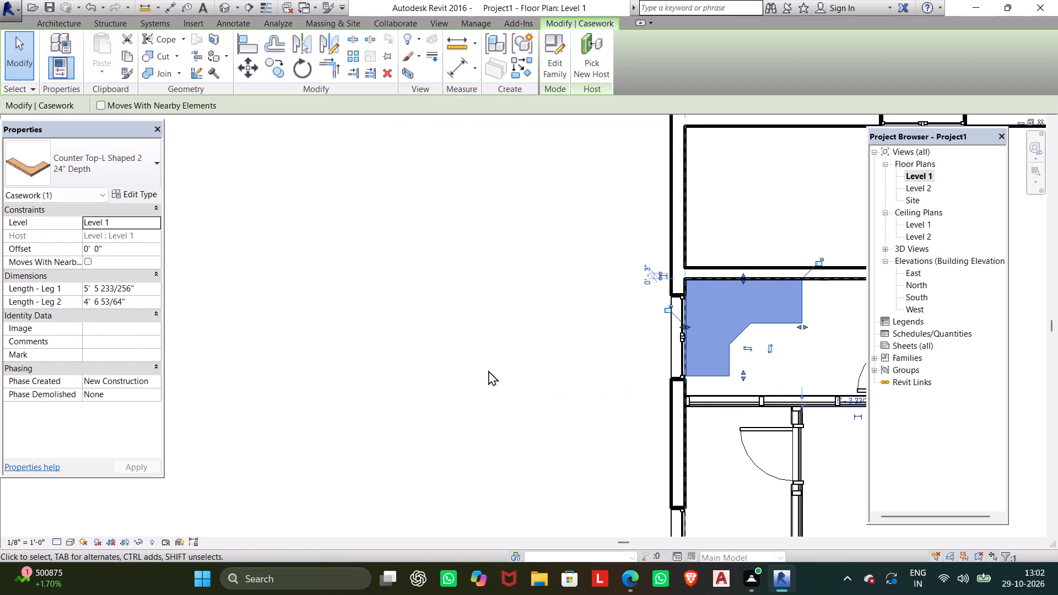
pyautogui.moveTo(477, 370); pyautogui.dragTo(349, 405, button='middle')
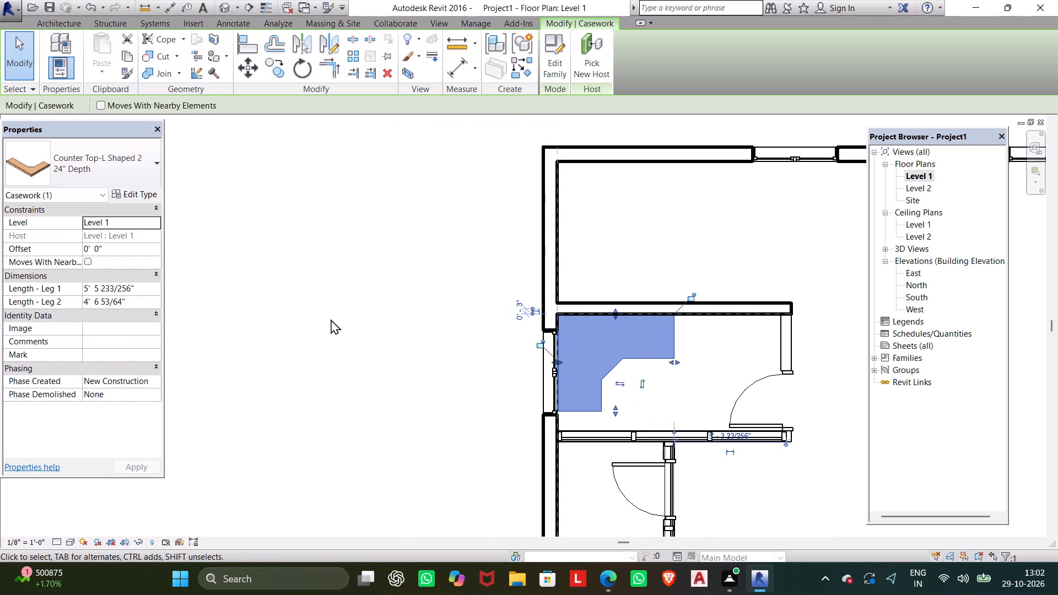
pyautogui.press('Escape')
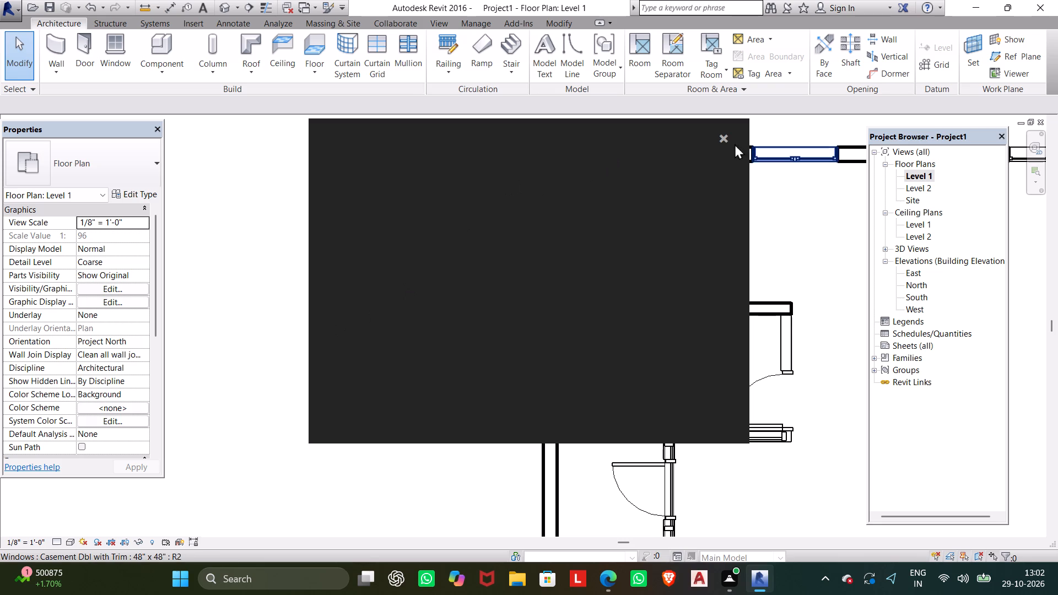
pyautogui.click(729, 144)
pyautogui.click(728, 136)
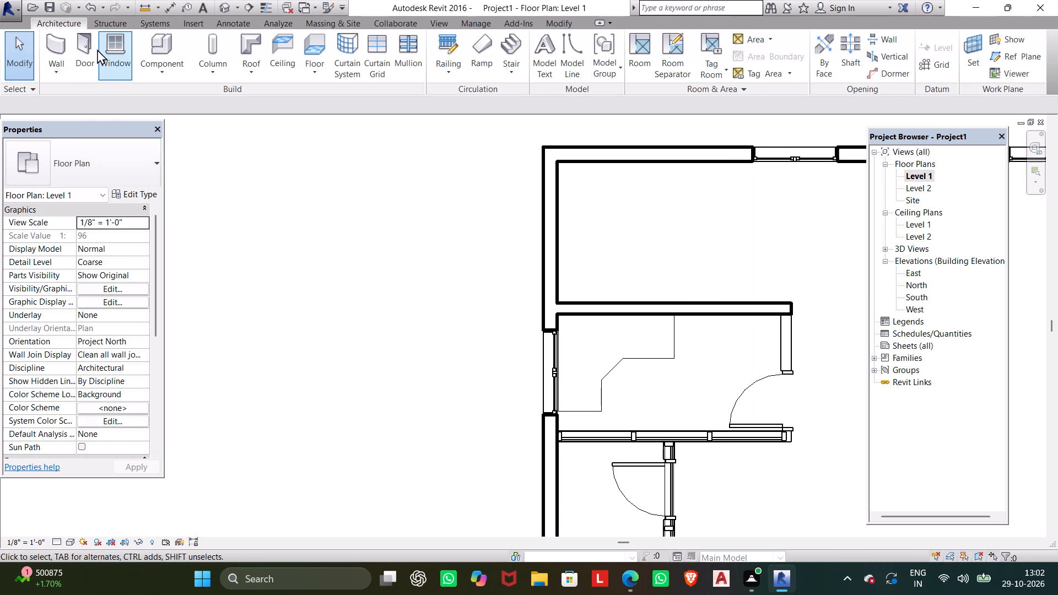
# Load the Base Cabinet-Double Door Sink Unit family from the Base Cabinets folder of the US Imperial Casework library.
pyautogui.click(156, 47)
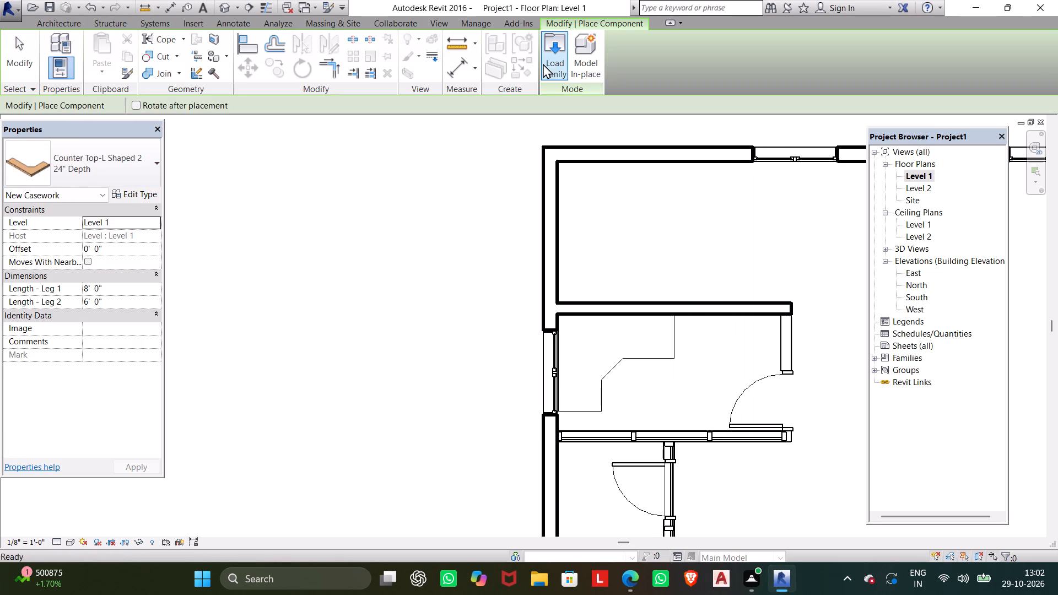
pyautogui.click(546, 62)
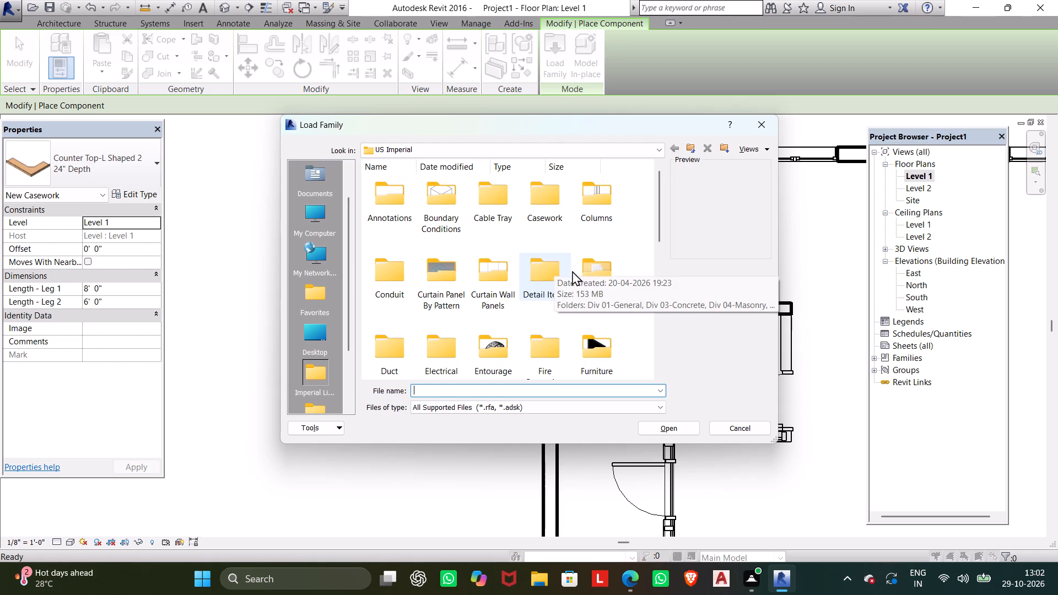
pyautogui.scroll(-1, 483, 350)
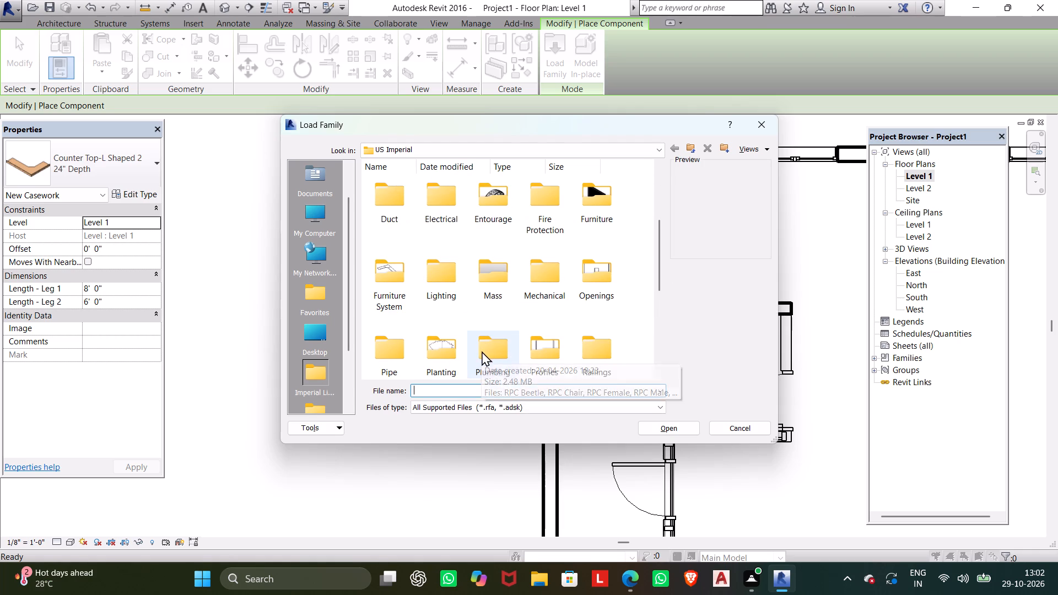
pyautogui.scroll(-1, 466, 356)
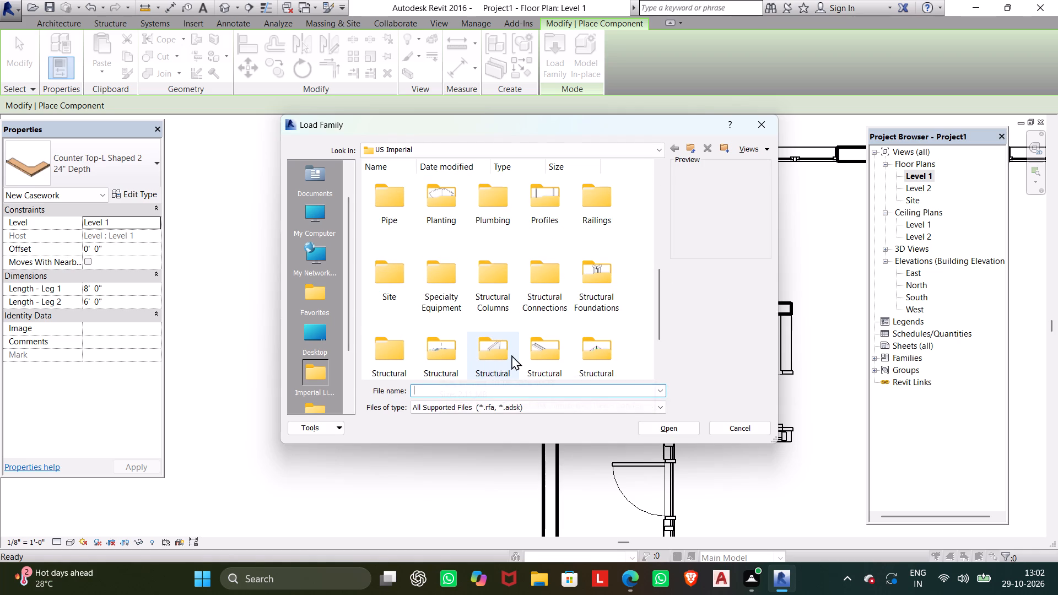
pyautogui.scroll(-2, 500, 358)
pyautogui.scroll(6, 467, 343)
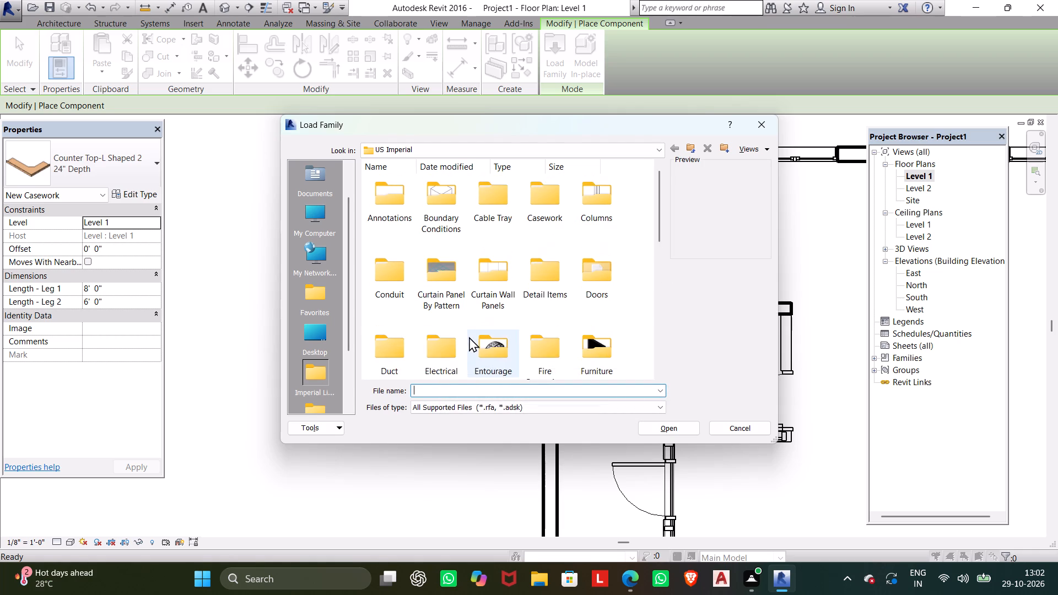
pyautogui.doubleClick(552, 214)
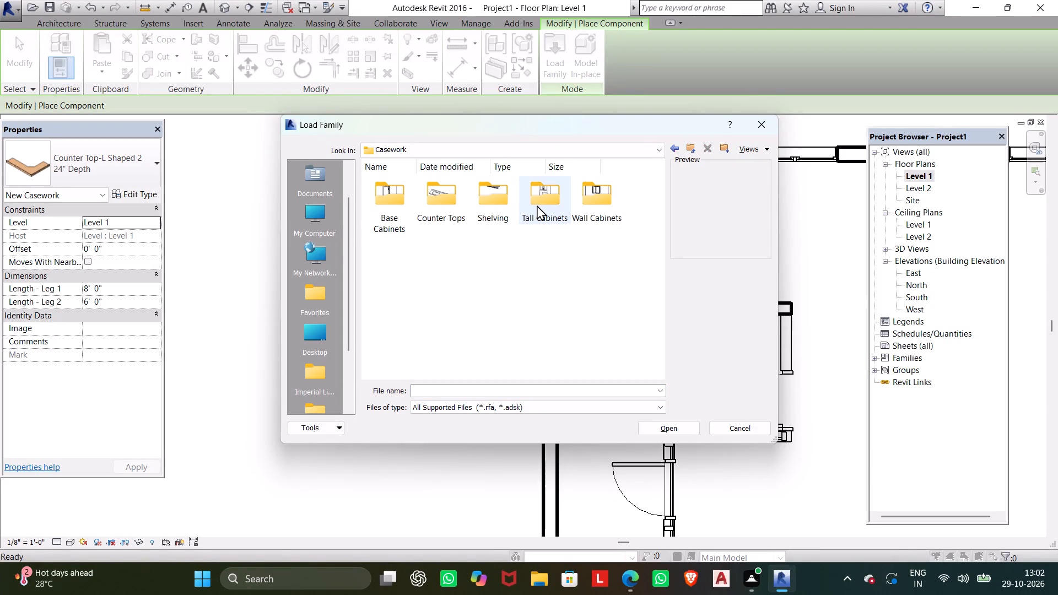
pyautogui.click(537, 206)
pyautogui.doubleClick(584, 197)
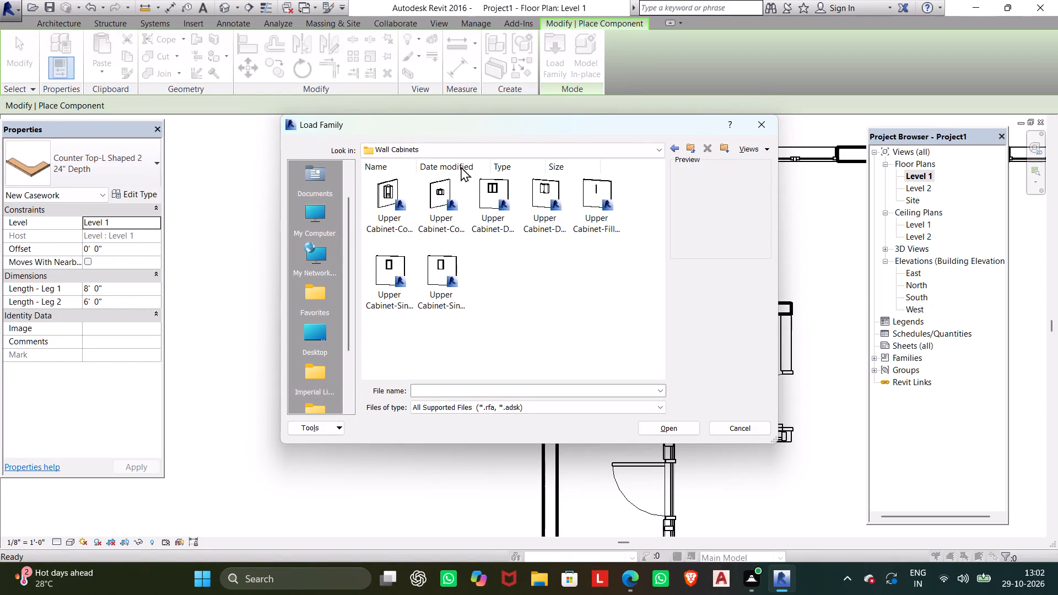
pyautogui.click(672, 147)
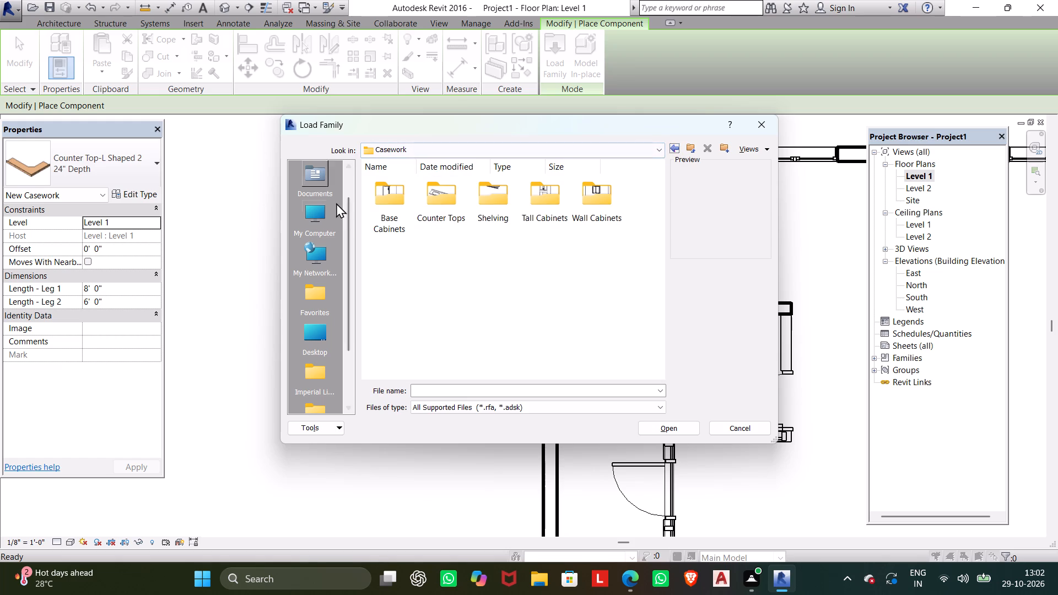
pyautogui.doubleClick(389, 191)
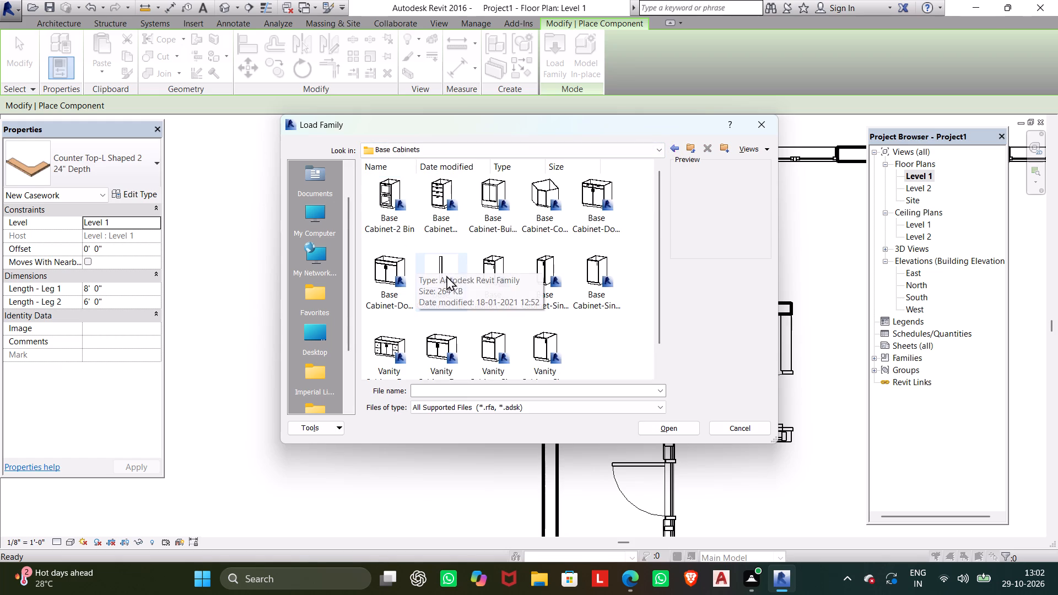
pyautogui.scroll(-2, 478, 301)
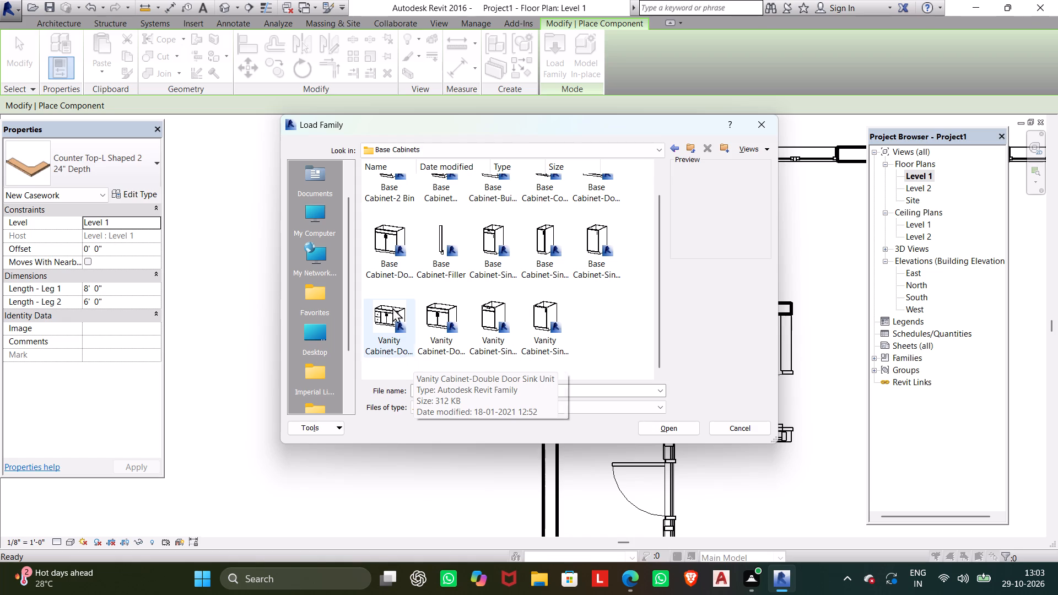
pyautogui.click(383, 220)
pyautogui.click(378, 237)
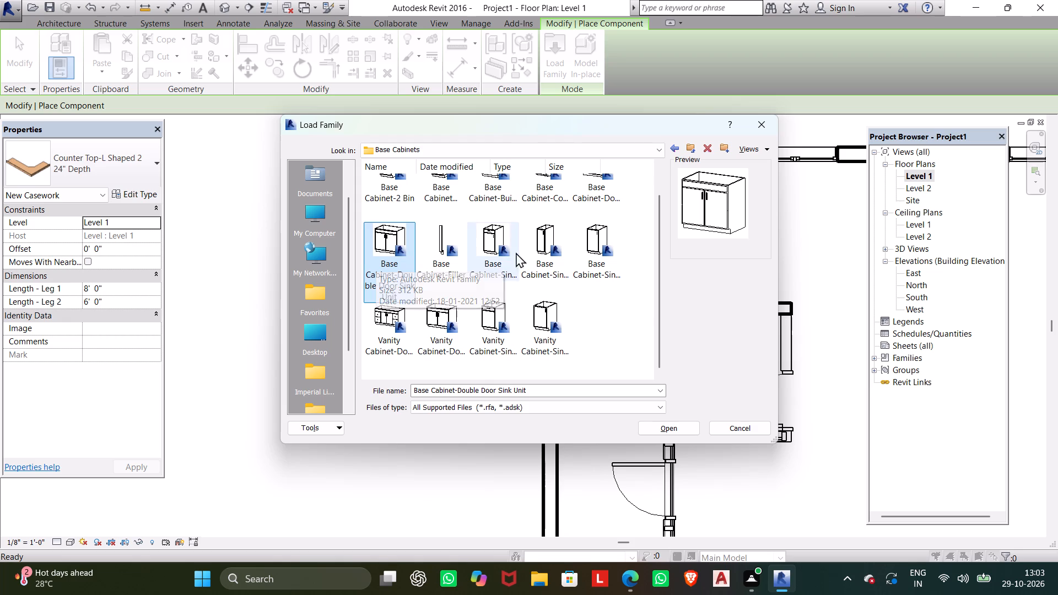
pyautogui.click(680, 427)
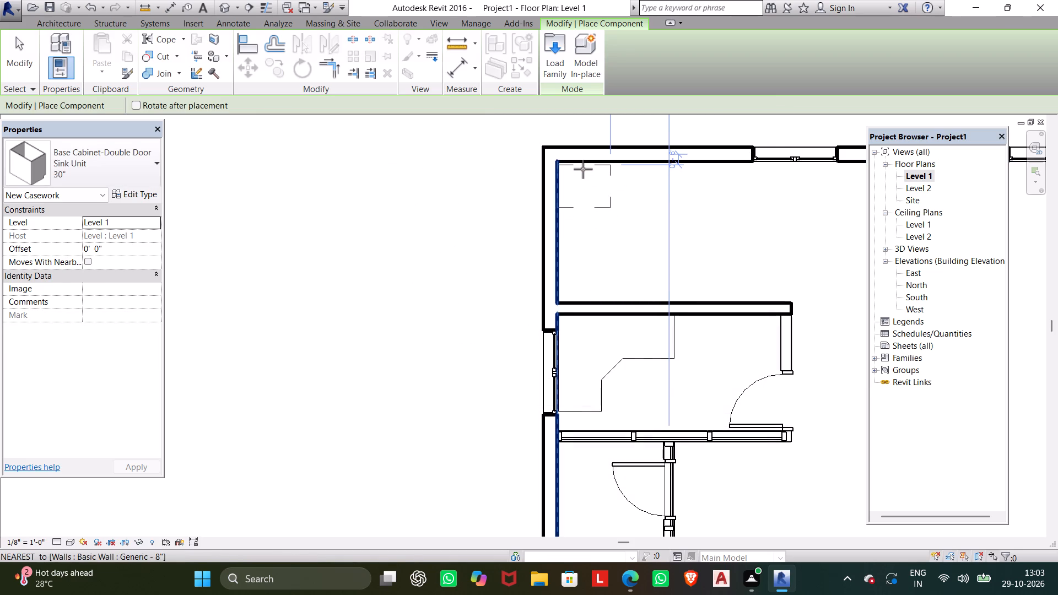
# Place a 30" double door sink base cabinet in the building's northwest corner, against the west wall.
pyautogui.click(588, 164)
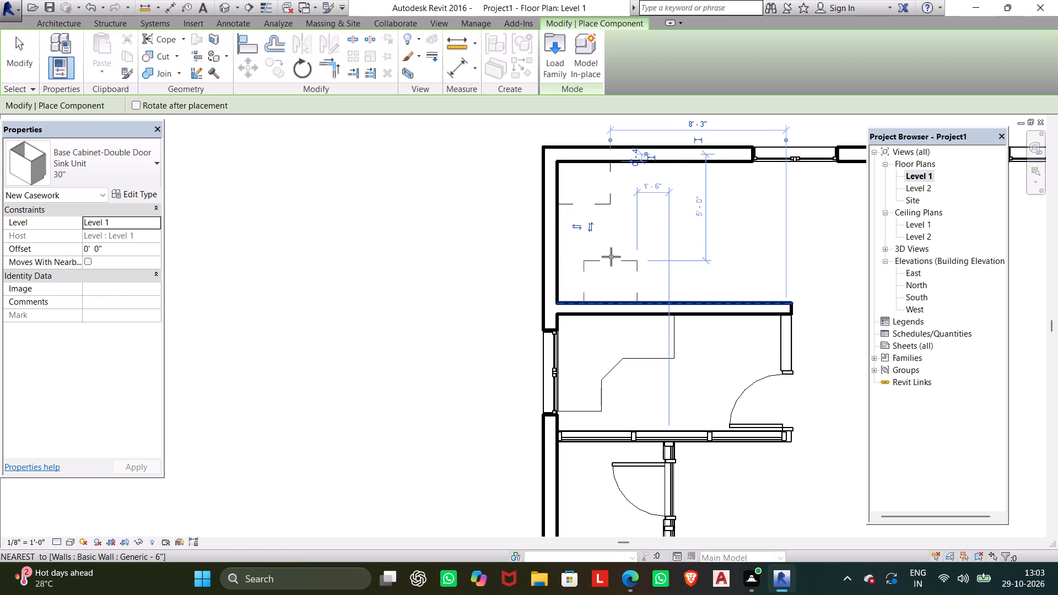
# Place a second 30" sink cabinet, rotated, in the southeast room's southwest corner, about 12' from its north wall, and dismiss the notification card.
pyautogui.scroll(-1, 720, 324)
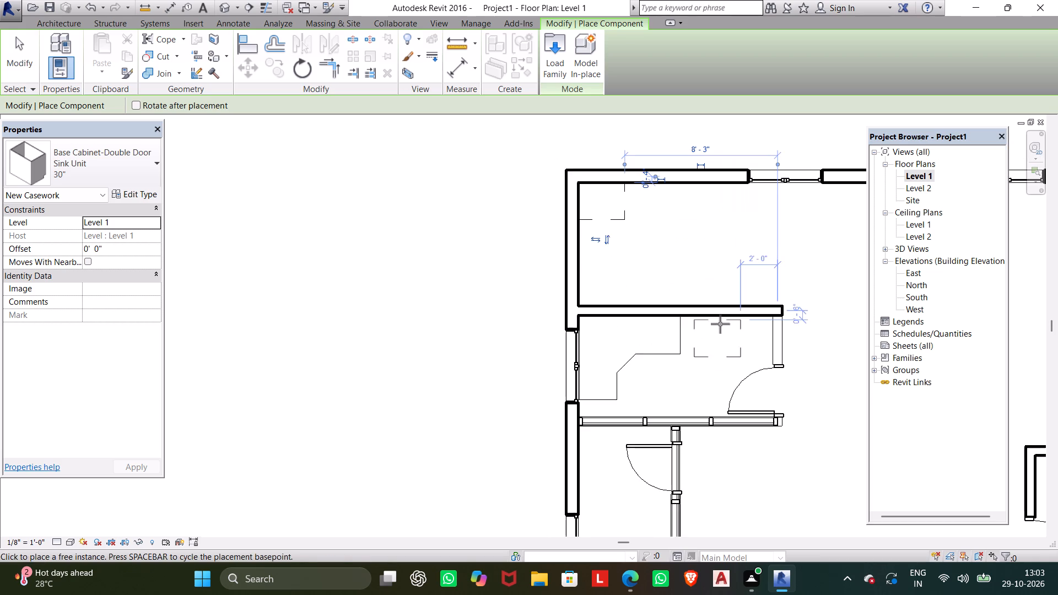
pyautogui.moveTo(714, 319); pyautogui.dragTo(695, 314, button='right')
pyautogui.moveTo(707, 316); pyautogui.dragTo(378, 224, button='middle')
pyautogui.scroll(-2, 564, 329)
pyautogui.moveTo(564, 329); pyautogui.dragTo(447, 269, button='middle')
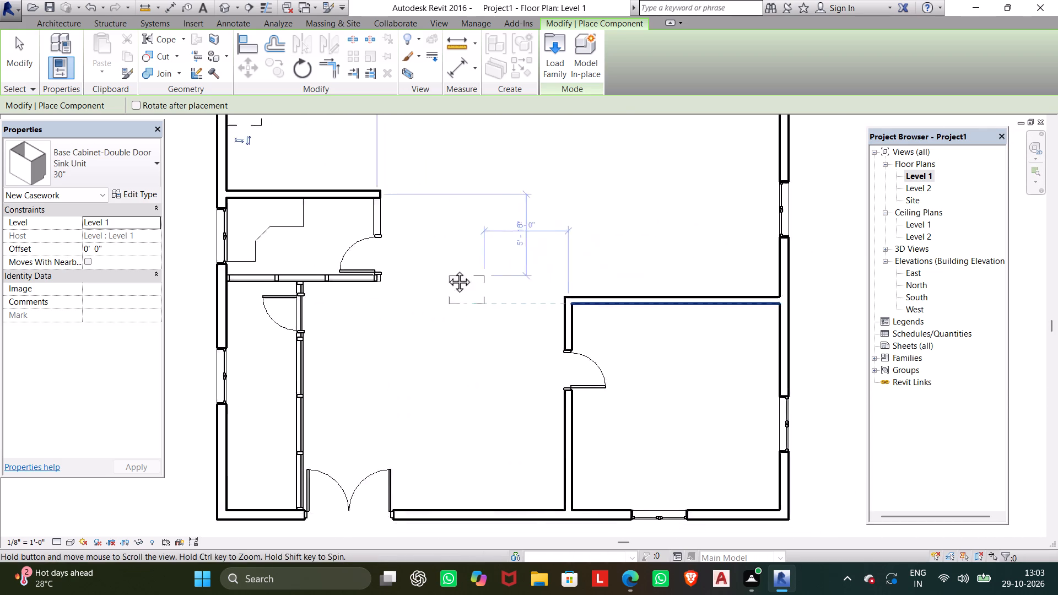
pyautogui.moveTo(447, 269); pyautogui.dragTo(395, 246, button='middle')
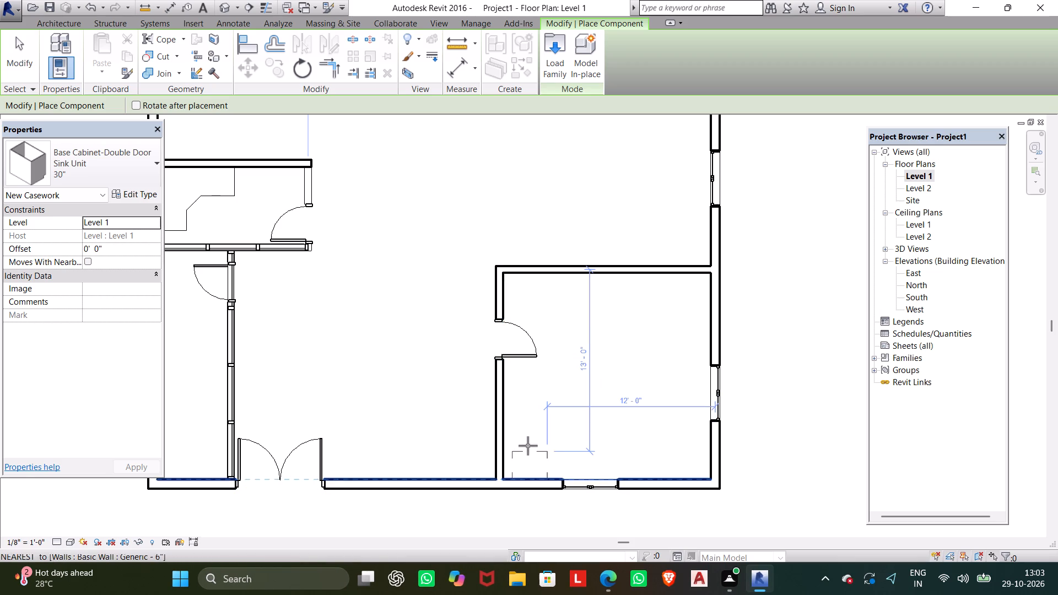
pyautogui.scroll(3, 528, 441)
pyautogui.press('space')
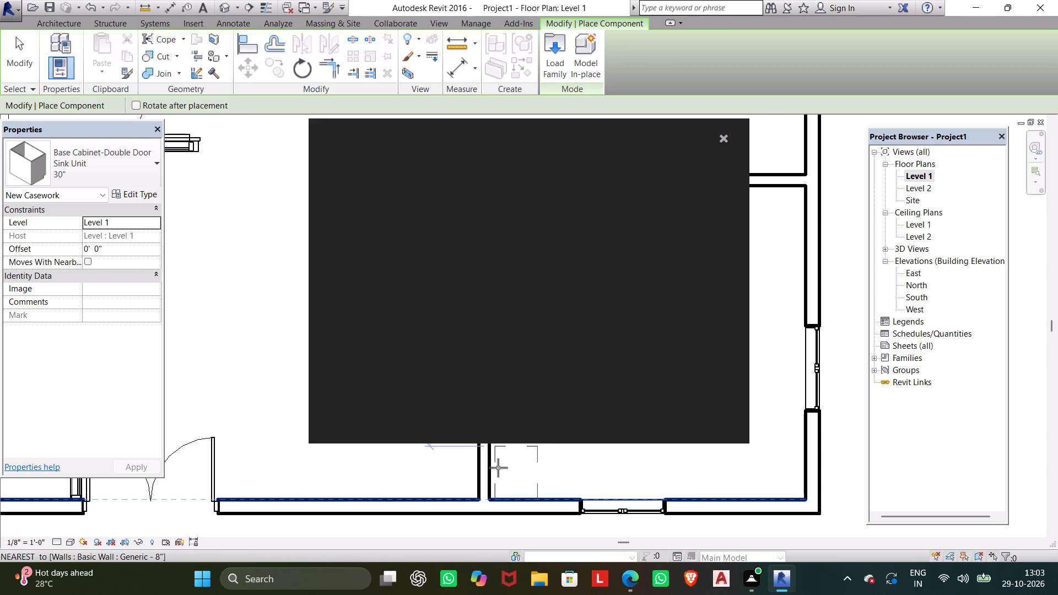
pyautogui.click(498, 467)
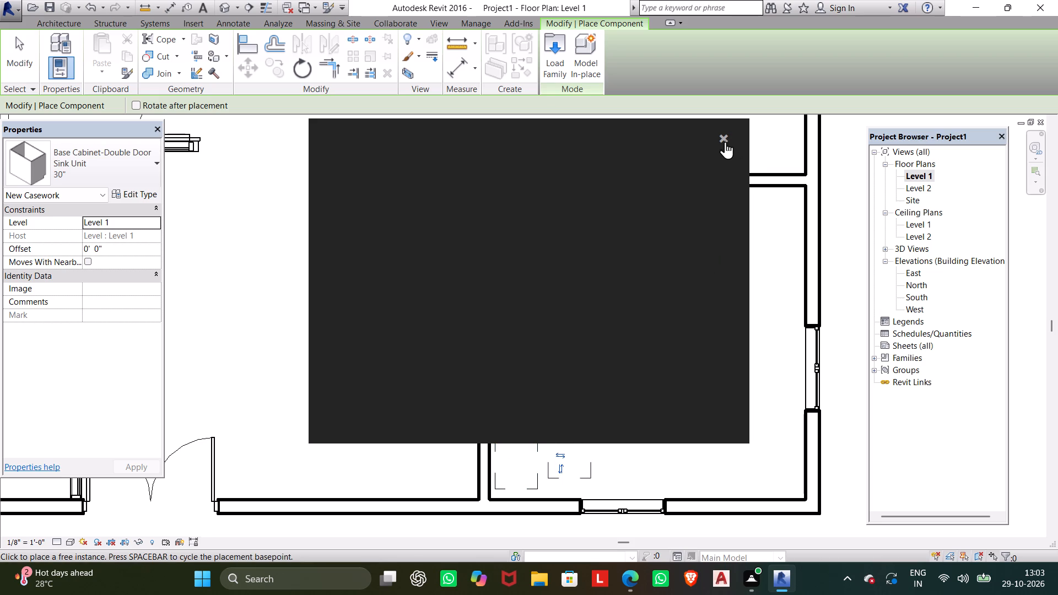
pyautogui.click(725, 140)
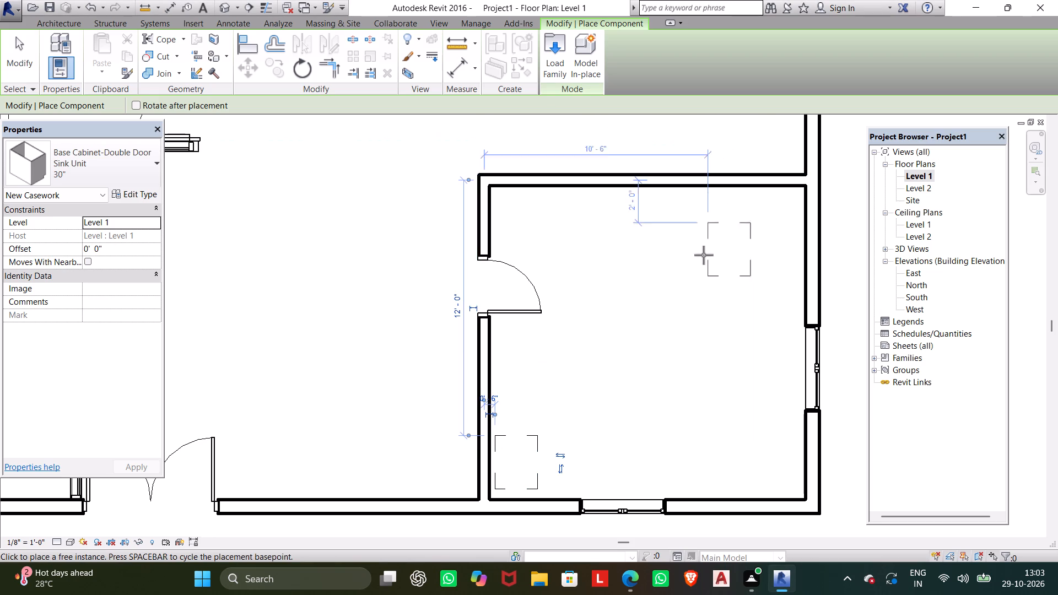
pyautogui.scroll(-1, 693, 272)
pyautogui.middleClick(692, 299)
pyautogui.press('Escape')
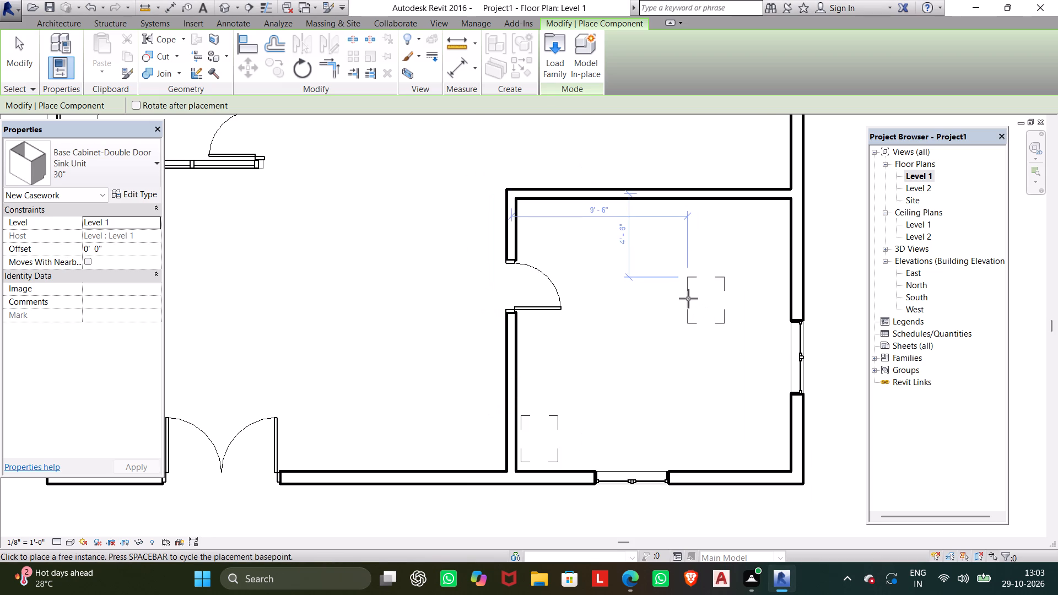
pyautogui.press('Escape')
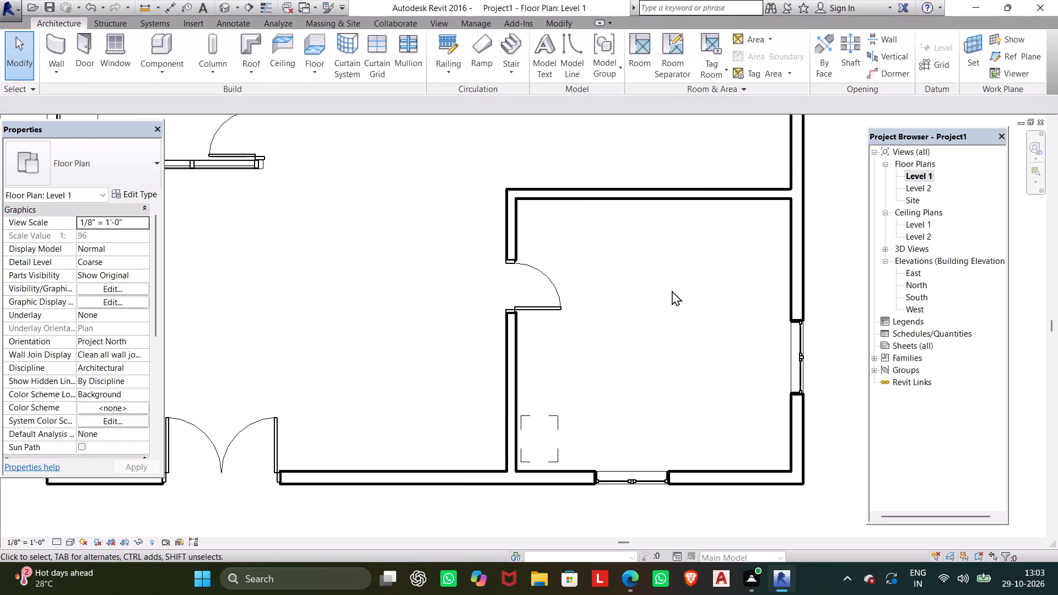
# Open the 3D view and examine the office interior with its placed counter top and base cabinets.
pyautogui.click(226, 8)
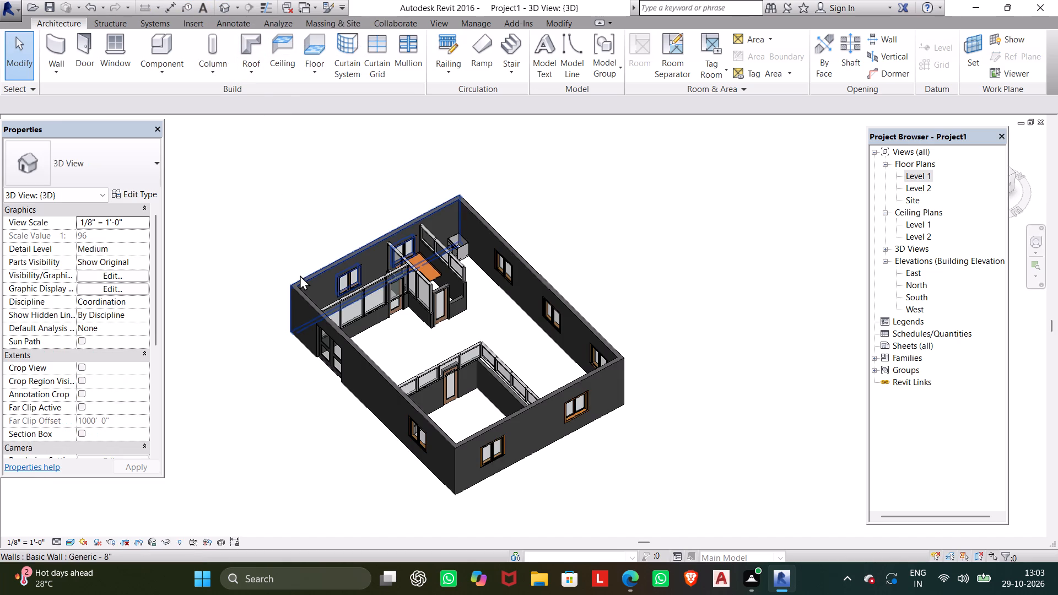
pyautogui.keyDown('shift'); pyautogui.moveTo(447, 333); pyautogui.dragTo(368, 361, button='middle'); pyautogui.keyUp('shift')
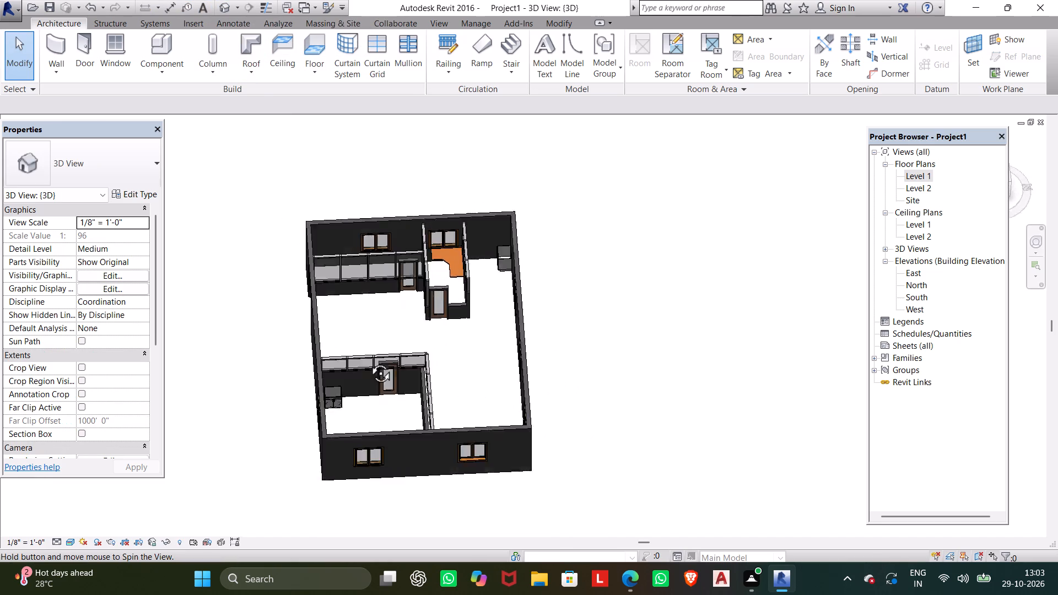
pyautogui.keyDown('shift'); pyautogui.moveTo(368, 361); pyautogui.dragTo(298, 356, button='middle'); pyautogui.keyUp('shift')
pyautogui.keyDown('shift'); pyautogui.scroll(5, 293, 345); pyautogui.keyUp('shift')
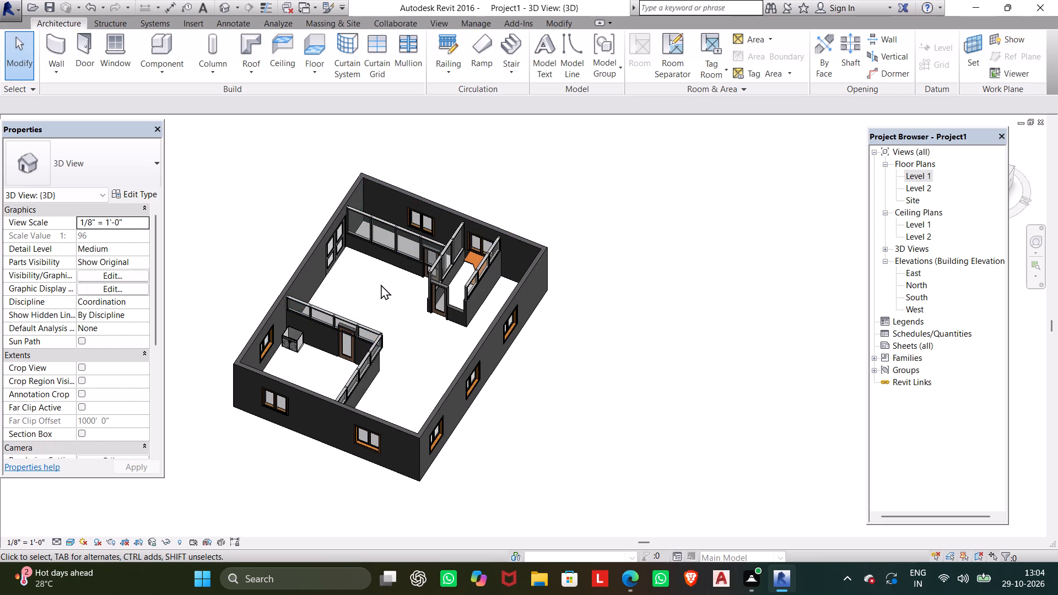
pyautogui.keyDown('shift'); pyautogui.scroll(-1, 310, 309); pyautogui.keyUp('shift')
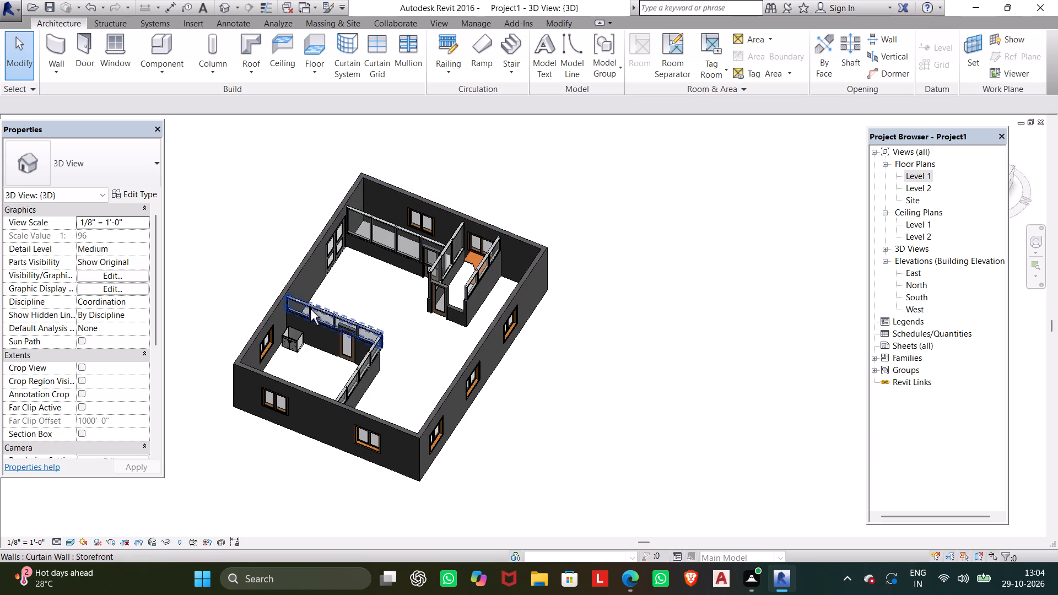
pyautogui.keyDown('shift'); pyautogui.moveTo(310, 309); pyautogui.dragTo(426, 309, button='middle'); pyautogui.keyUp('shift')
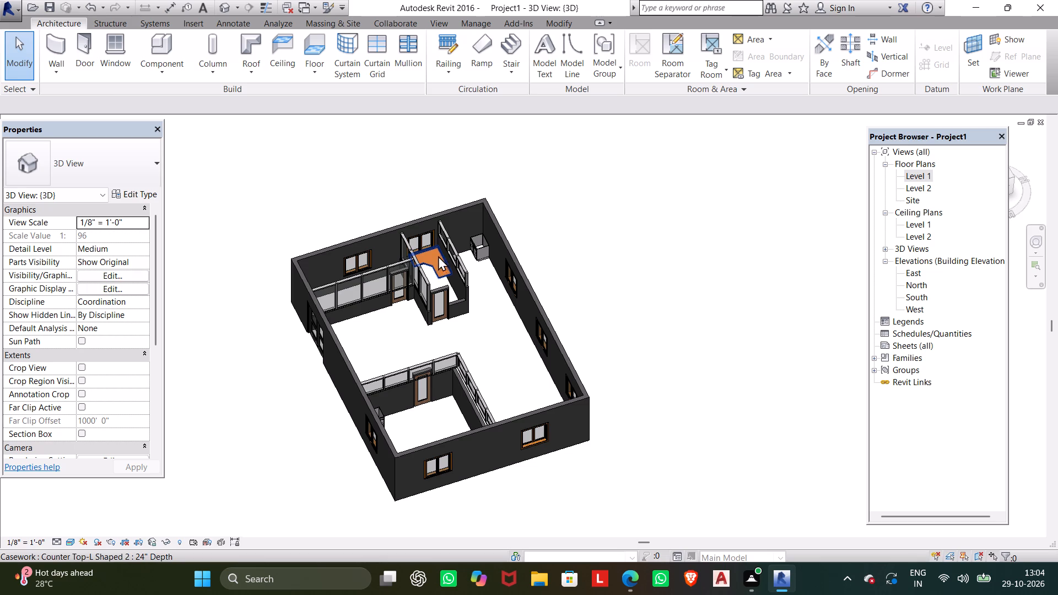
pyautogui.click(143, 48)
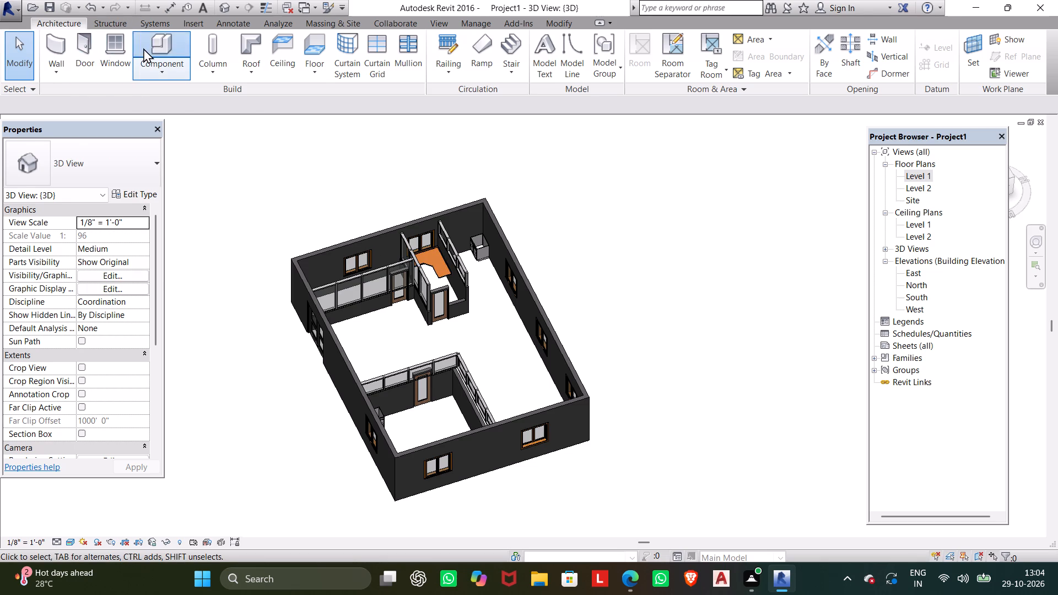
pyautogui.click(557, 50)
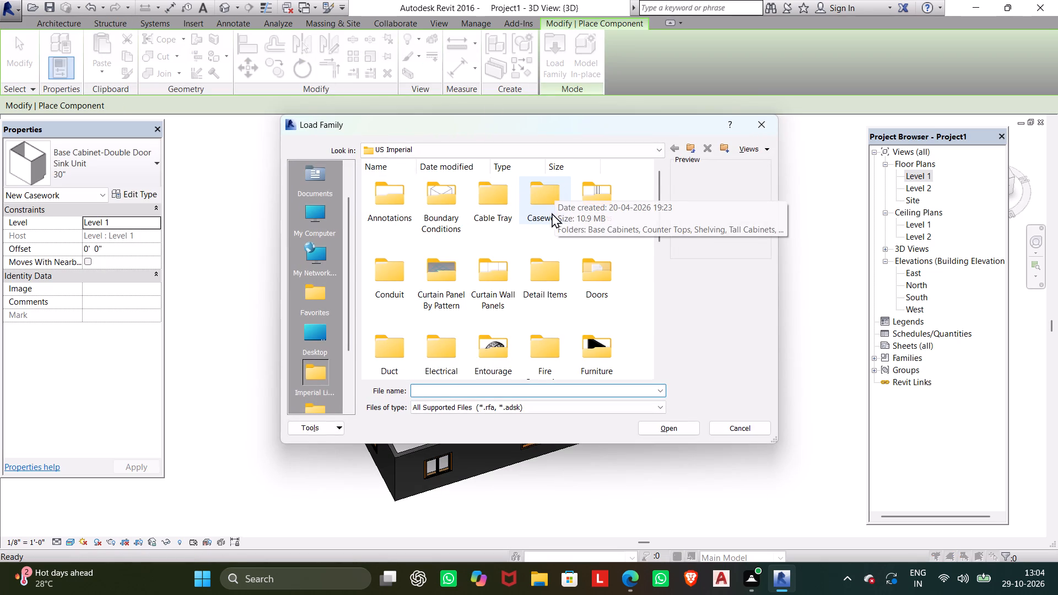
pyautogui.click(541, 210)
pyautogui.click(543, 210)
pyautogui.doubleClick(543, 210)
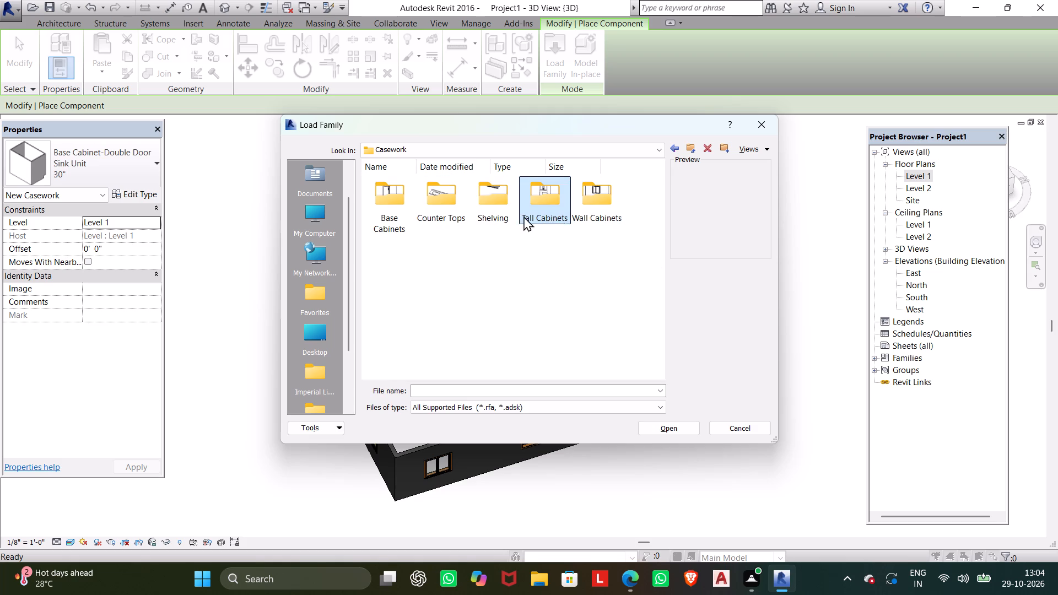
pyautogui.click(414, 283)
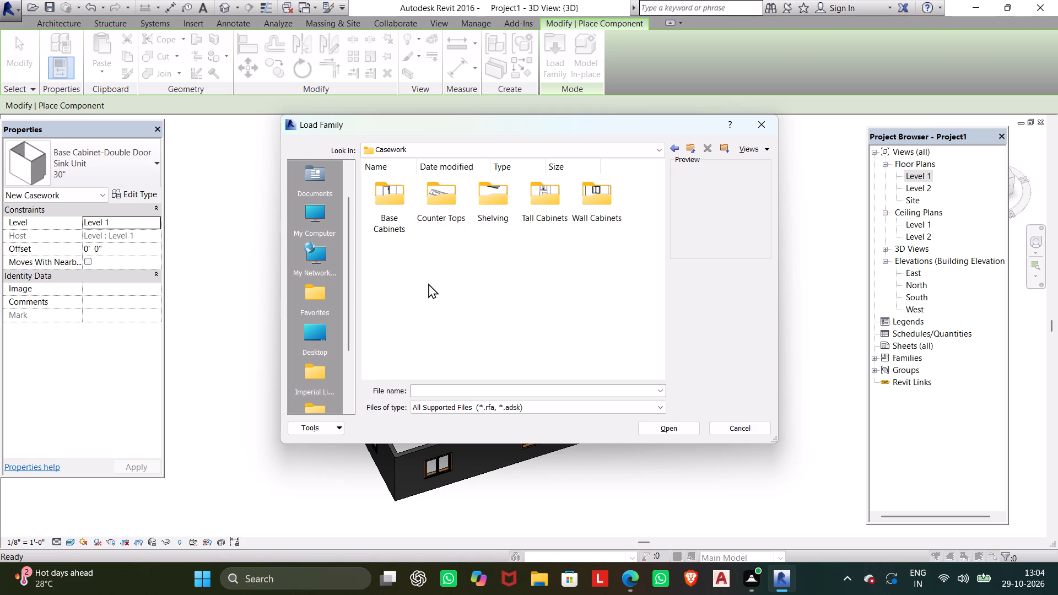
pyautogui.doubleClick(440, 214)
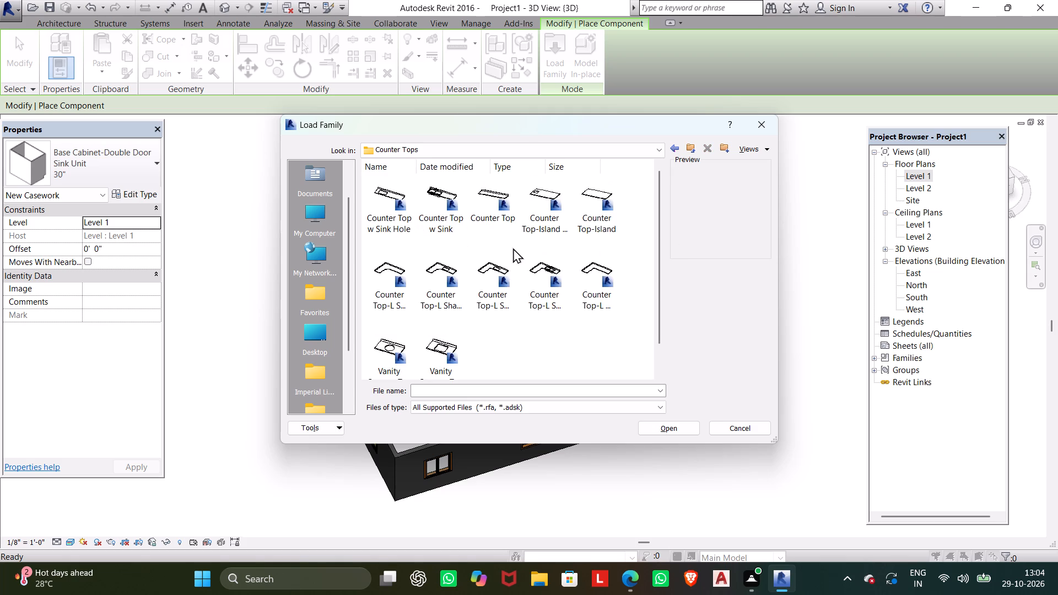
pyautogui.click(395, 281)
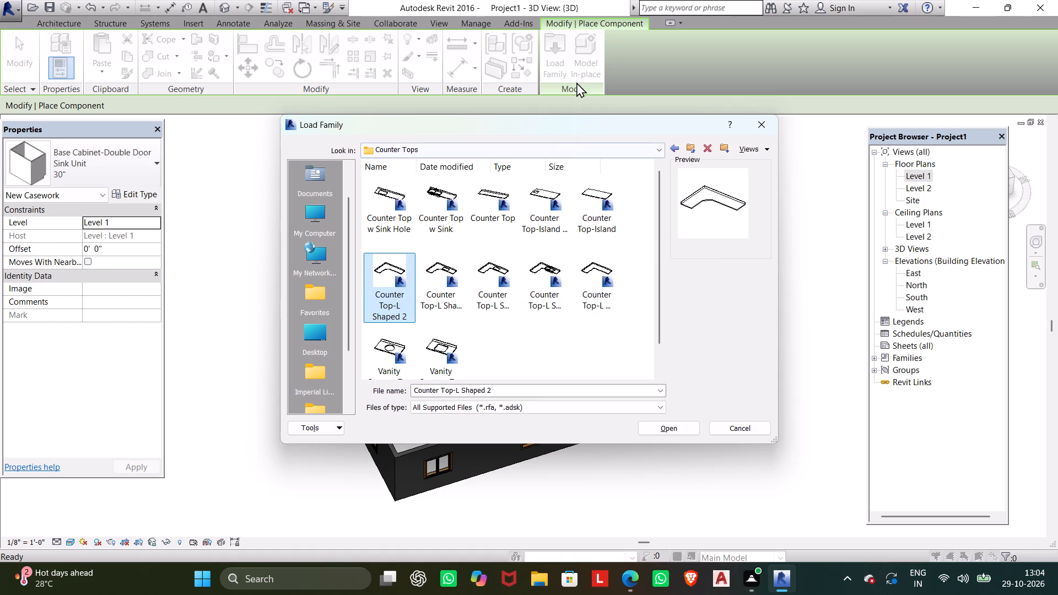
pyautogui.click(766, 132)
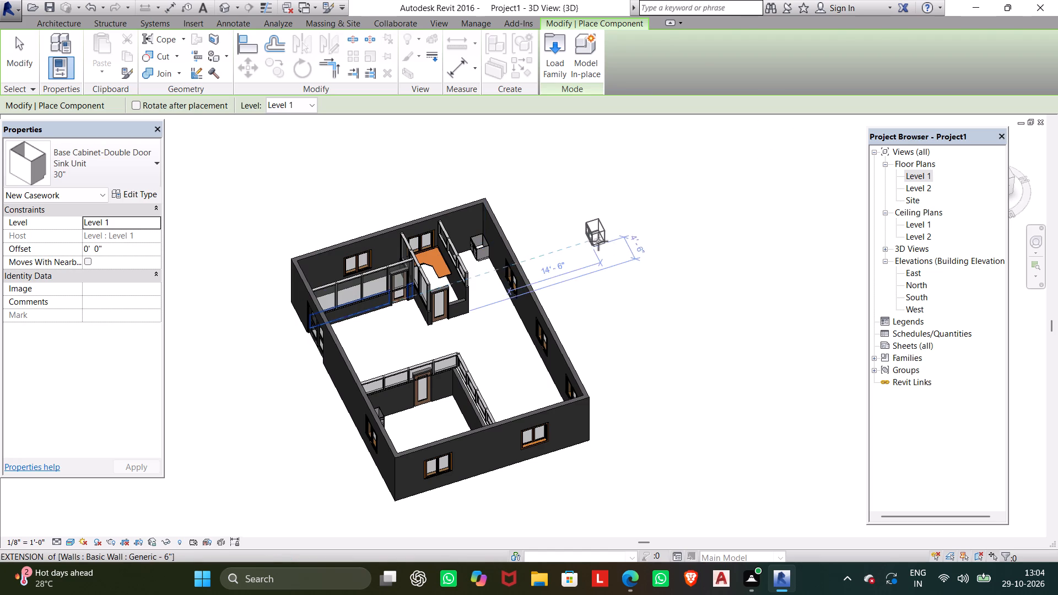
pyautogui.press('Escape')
# Examine the double door sink base cabinet in the building's northwest corner from several angles in 3D.
pyautogui.moveTo(483, 251); pyautogui.dragTo(485, 245, button='middle')
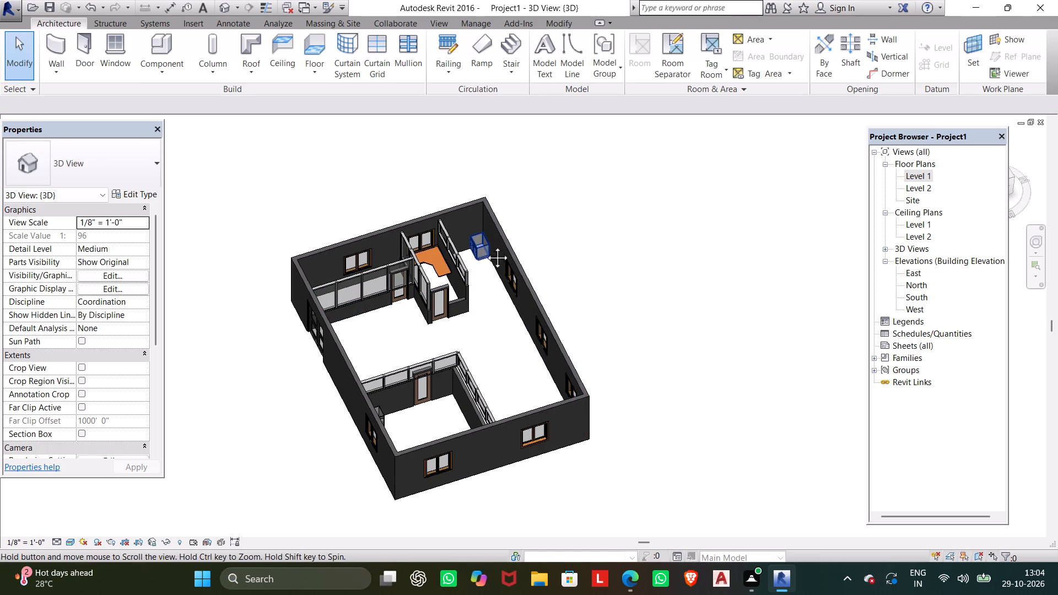
pyautogui.moveTo(485, 245); pyautogui.dragTo(532, 190, button='middle')
pyautogui.scroll(13, 535, 194)
pyautogui.moveTo(494, 192); pyautogui.dragTo(469, 312, button='middle')
pyautogui.moveTo(489, 272); pyautogui.dragTo(506, 283, button='middle')
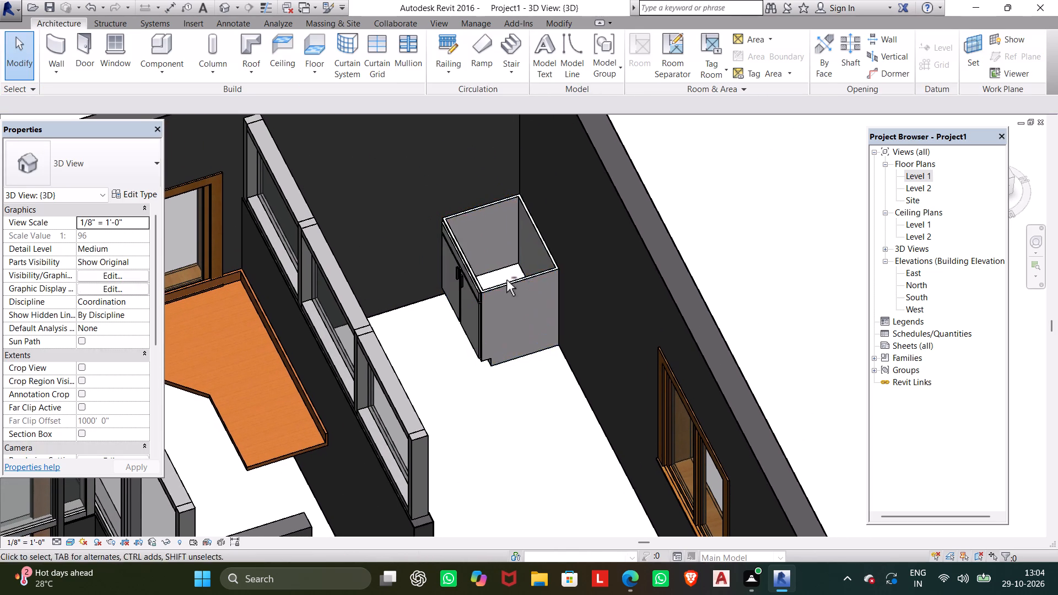
pyautogui.keyDown('shift'); pyautogui.moveTo(506, 280); pyautogui.dragTo(559, 278, button='middle'); pyautogui.keyUp('shift')
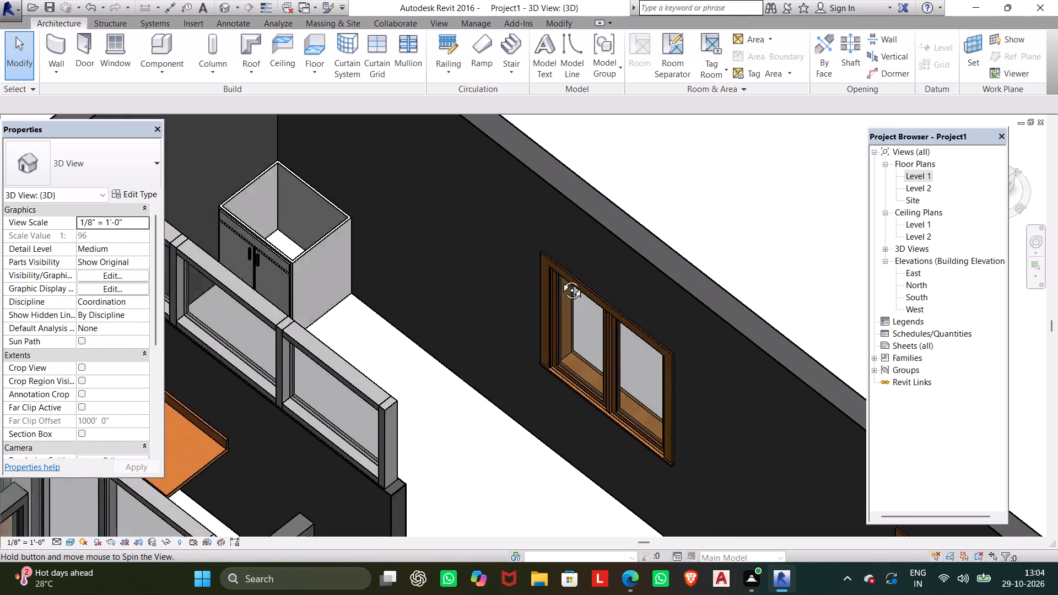
pyautogui.keyDown('shift'); pyautogui.moveTo(559, 278); pyautogui.dragTo(532, 196, button='middle'); pyautogui.keyUp('shift')
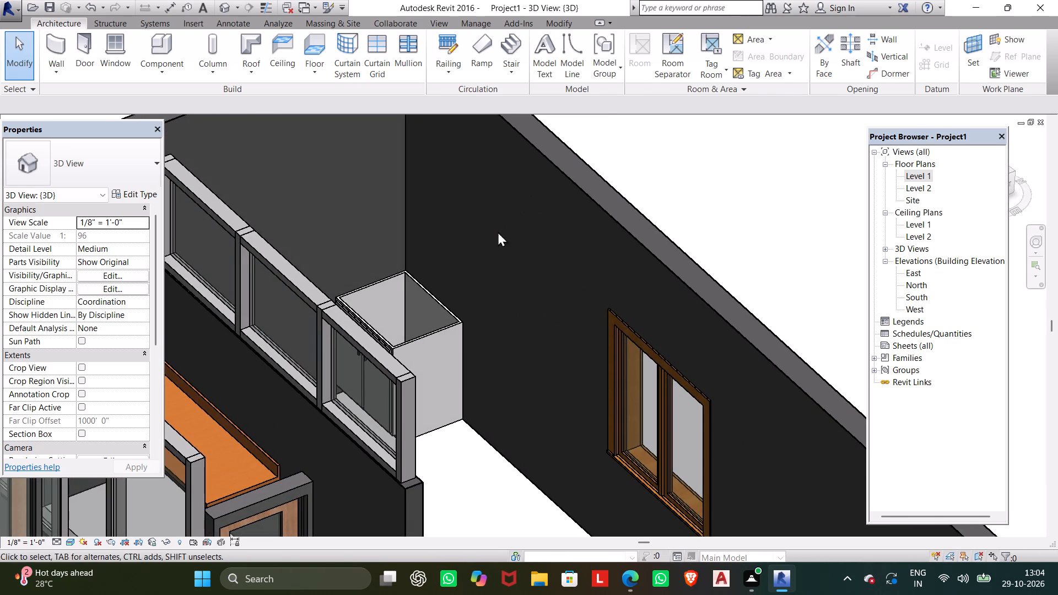
pyautogui.moveTo(476, 257); pyautogui.dragTo(420, 414, button='middle')
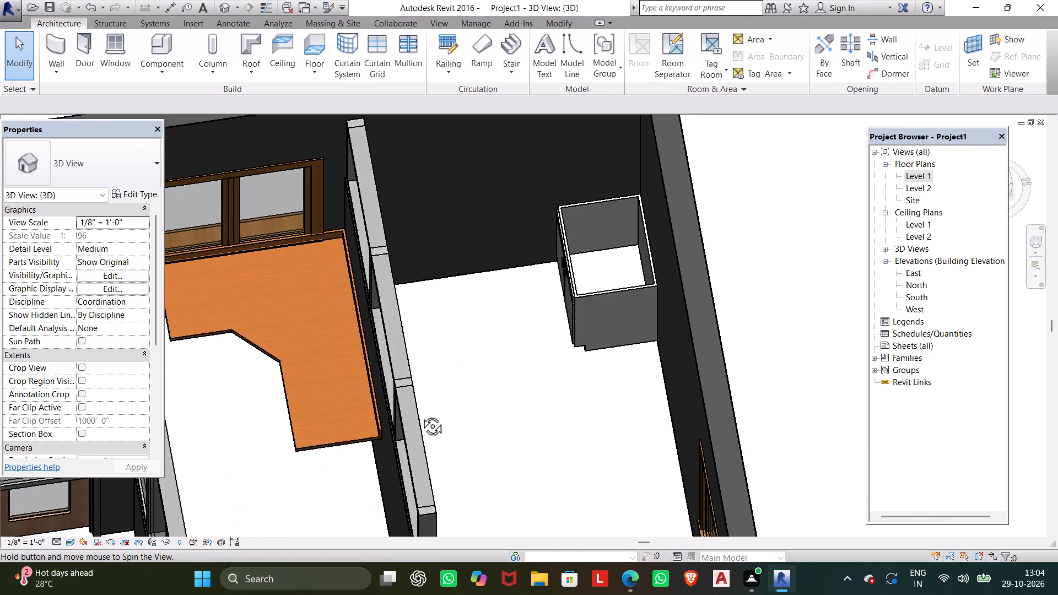
pyautogui.moveTo(420, 414); pyautogui.dragTo(469, 276, button='middle')
pyautogui.keyDown('shift'); pyautogui.moveTo(463, 280); pyautogui.dragTo(473, 285, button='middle'); pyautogui.keyUp('shift')
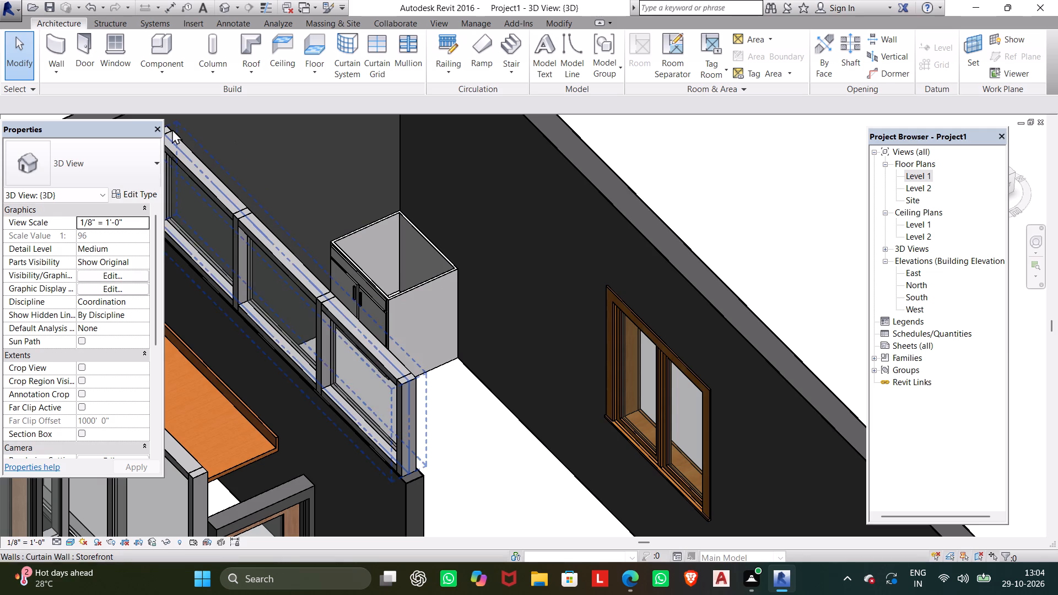
# Load the Counter Top-Island family from the Counter Tops folder of the US Imperial Casework library, dismissing the pop-up card.
pyautogui.click(157, 53)
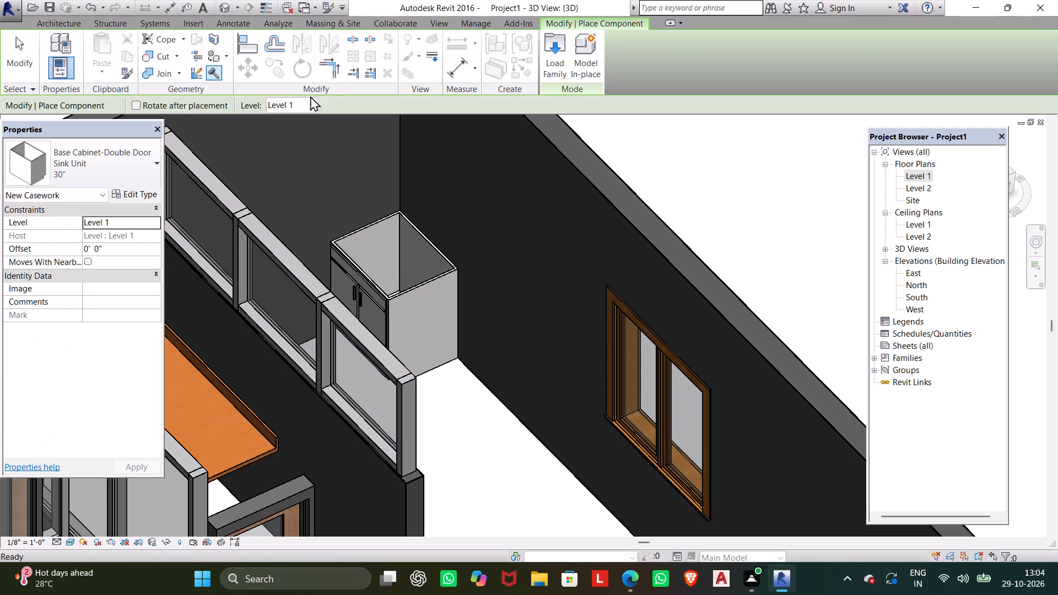
pyautogui.click(560, 54)
pyautogui.click(562, 59)
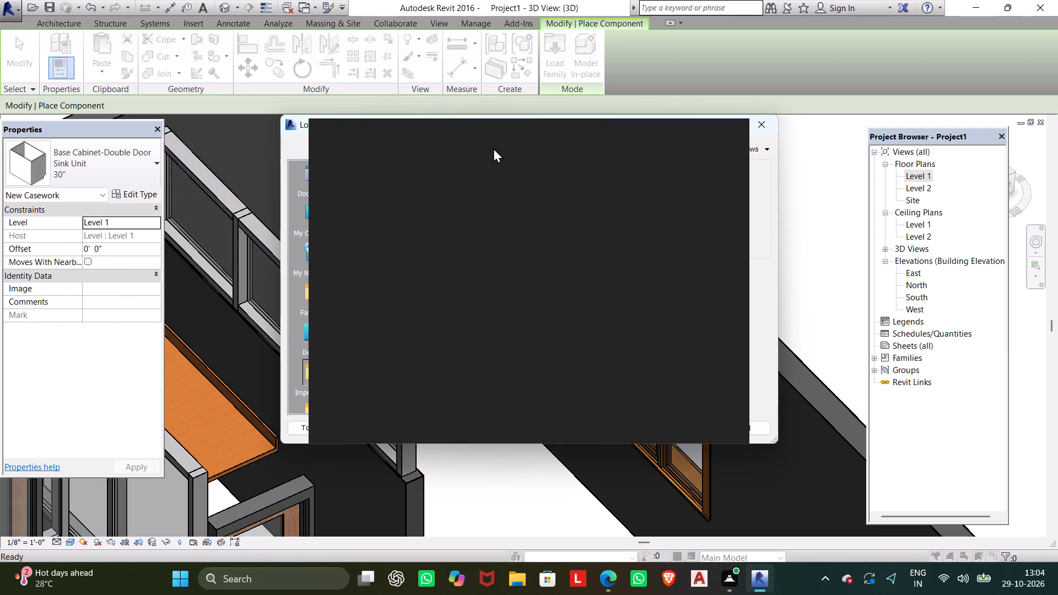
pyautogui.click(724, 140)
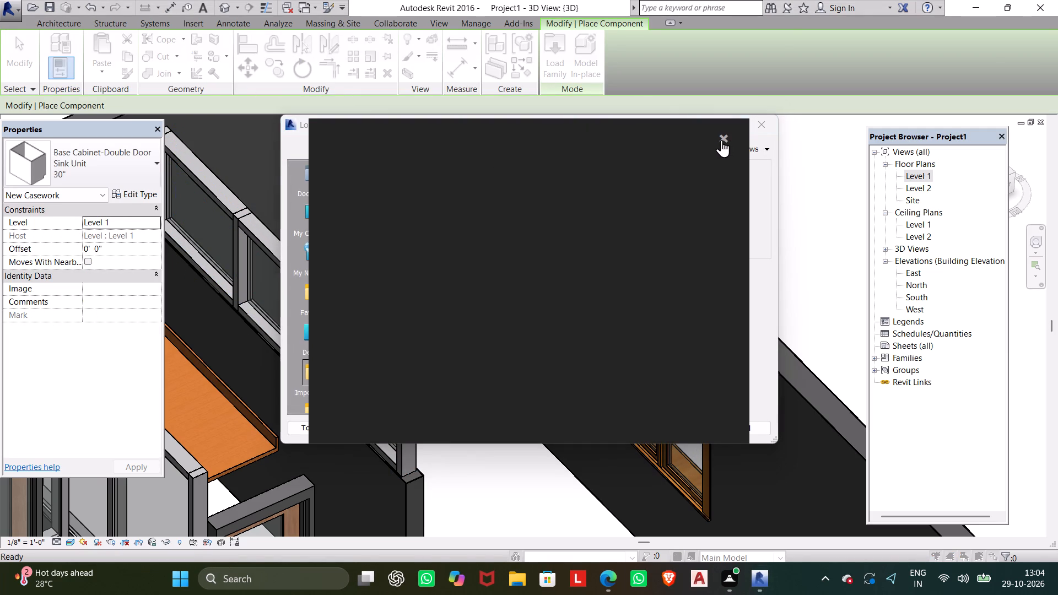
pyautogui.doubleClick(544, 201)
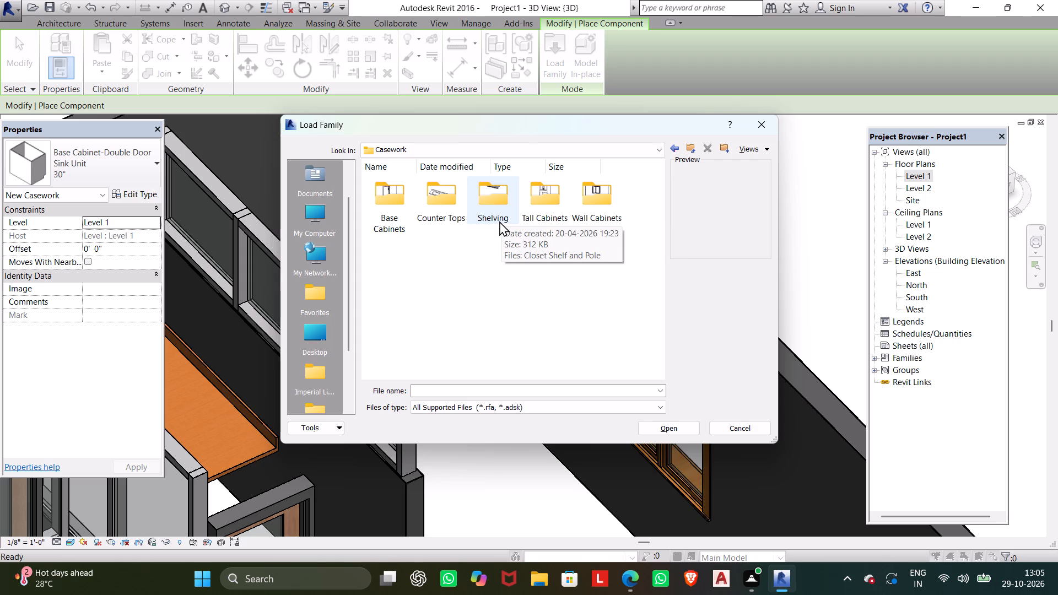
pyautogui.doubleClick(452, 211)
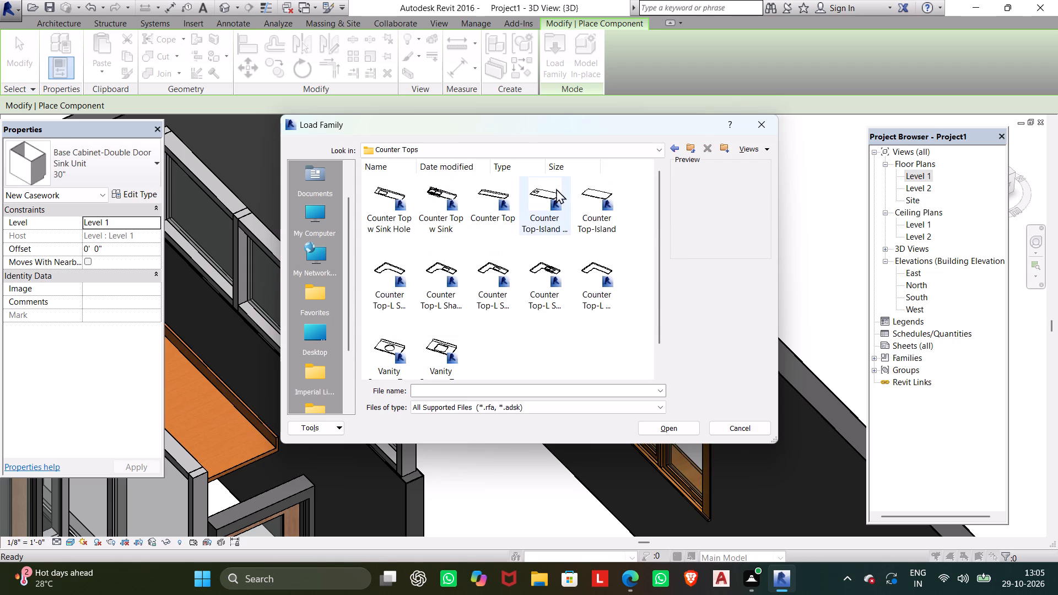
pyautogui.click(585, 196)
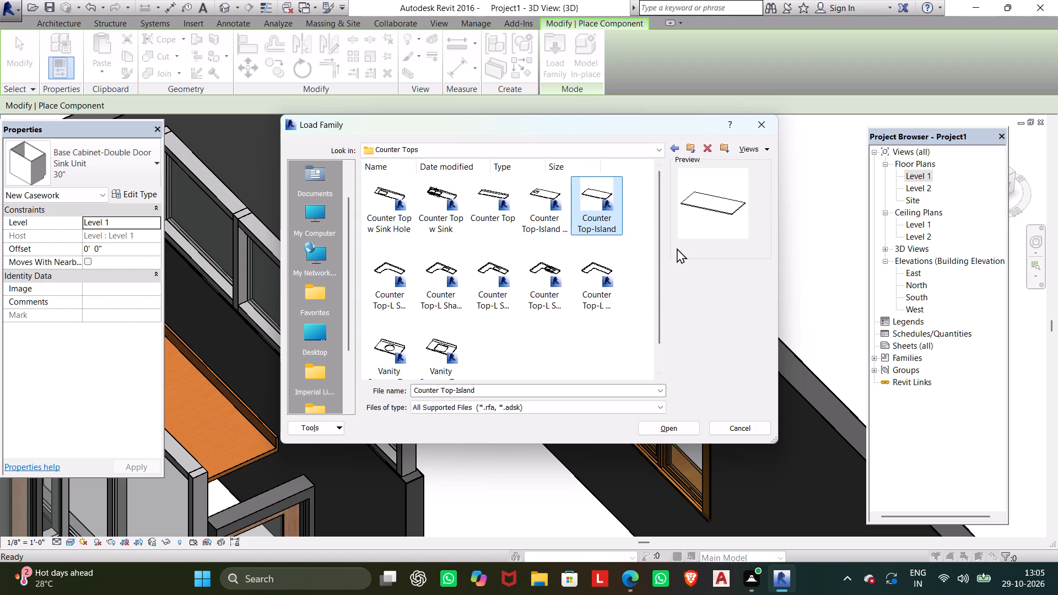
pyautogui.click(681, 424)
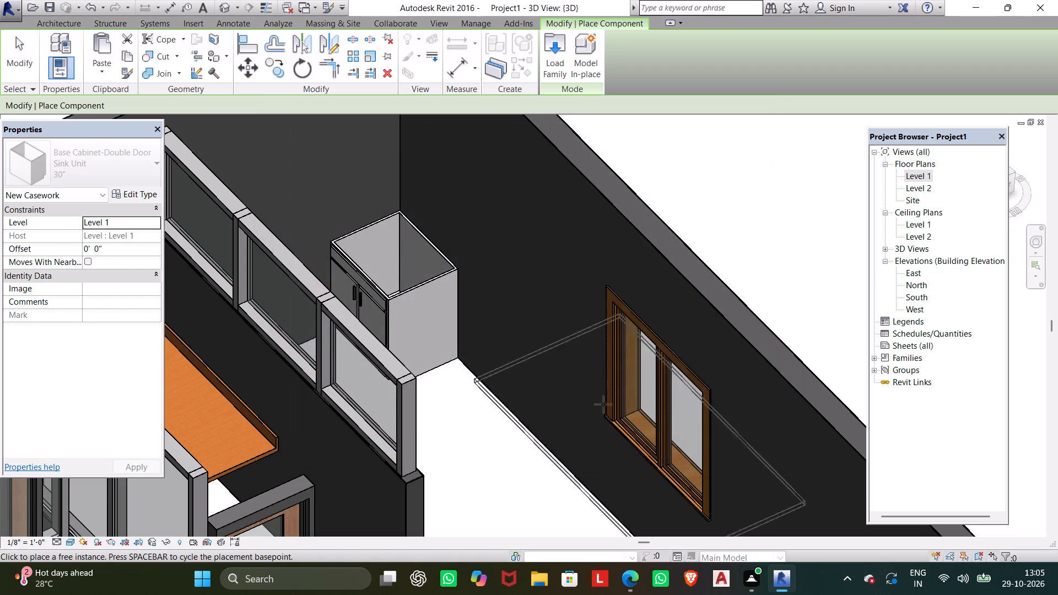
# Place one 48" Depth island counter top on Level 1, outside the north wall near the building's northwest corner.
pyautogui.scroll(-1, 442, 277)
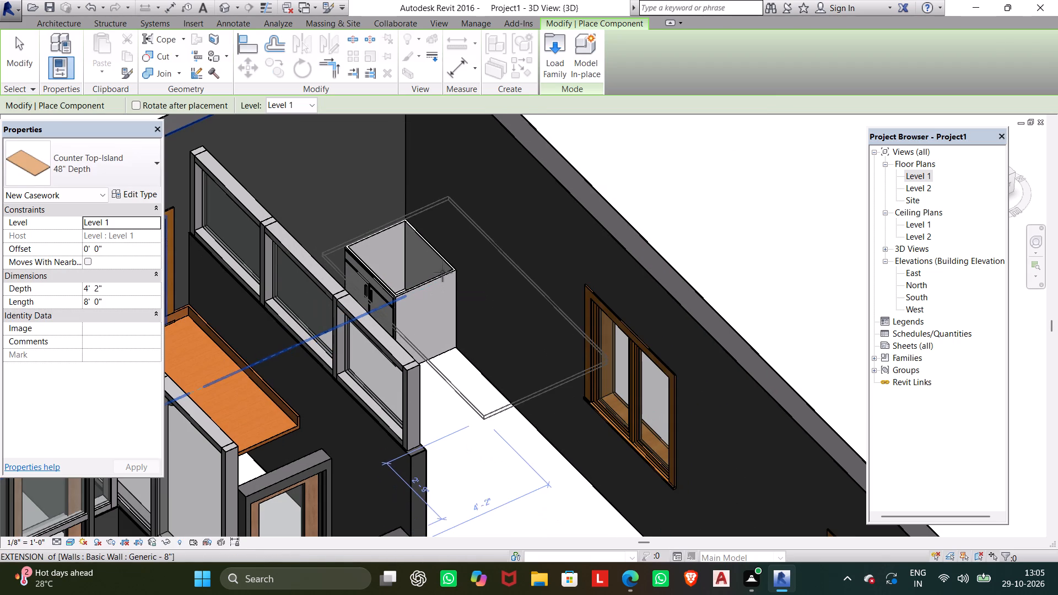
pyautogui.scroll(-2, 441, 258)
pyautogui.scroll(1, 457, 252)
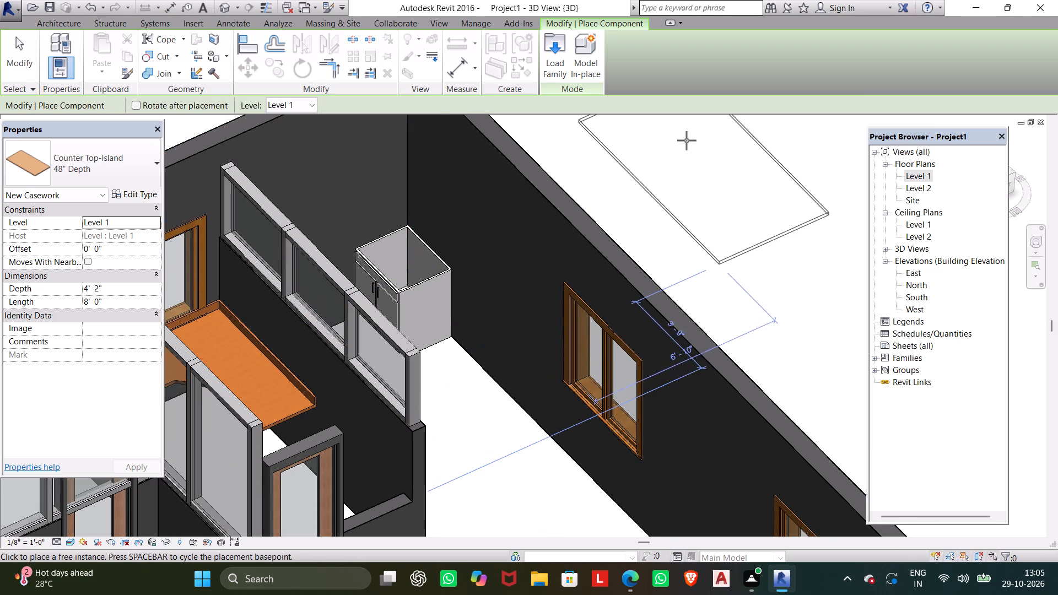
pyautogui.moveTo(685, 174); pyautogui.dragTo(597, 216, button='middle')
pyautogui.click(656, 216)
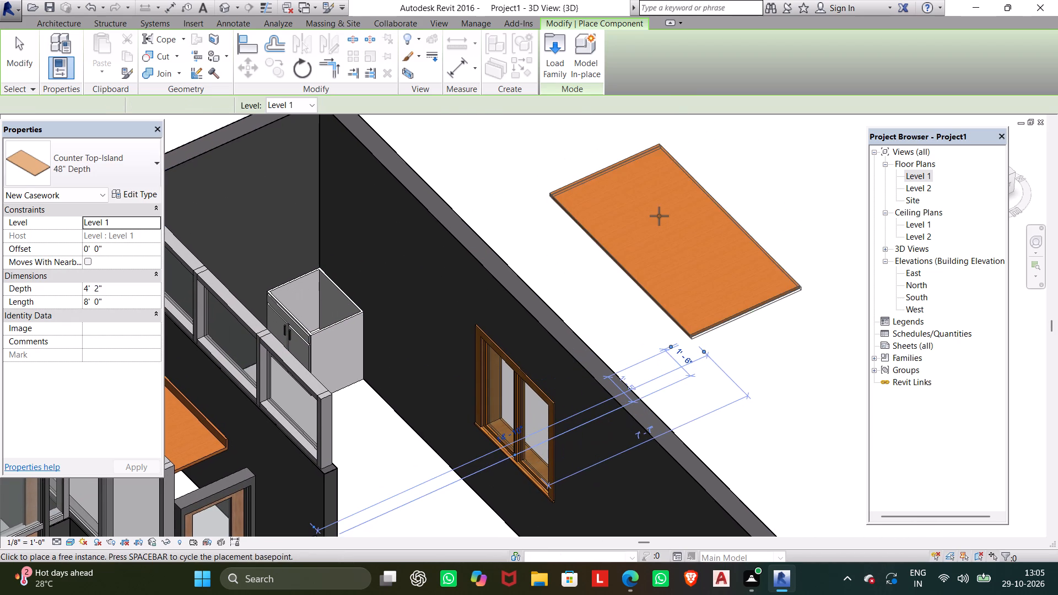
pyautogui.press('Escape')
pyautogui.press('Escape')
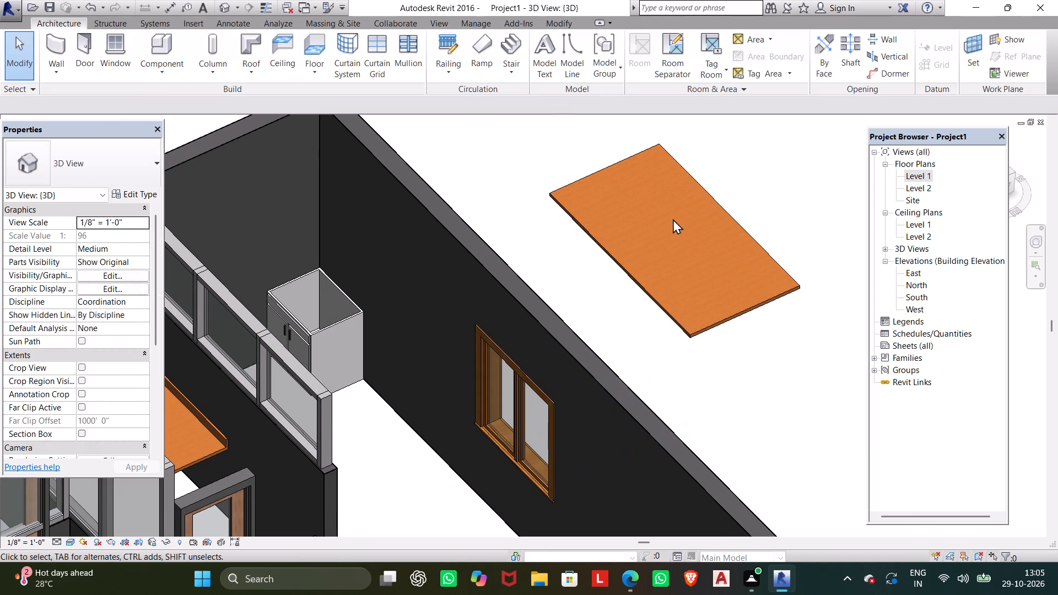
# Select the island counter top and check its location relative to the building in the Level 1 floor plan.
pyautogui.click(721, 326)
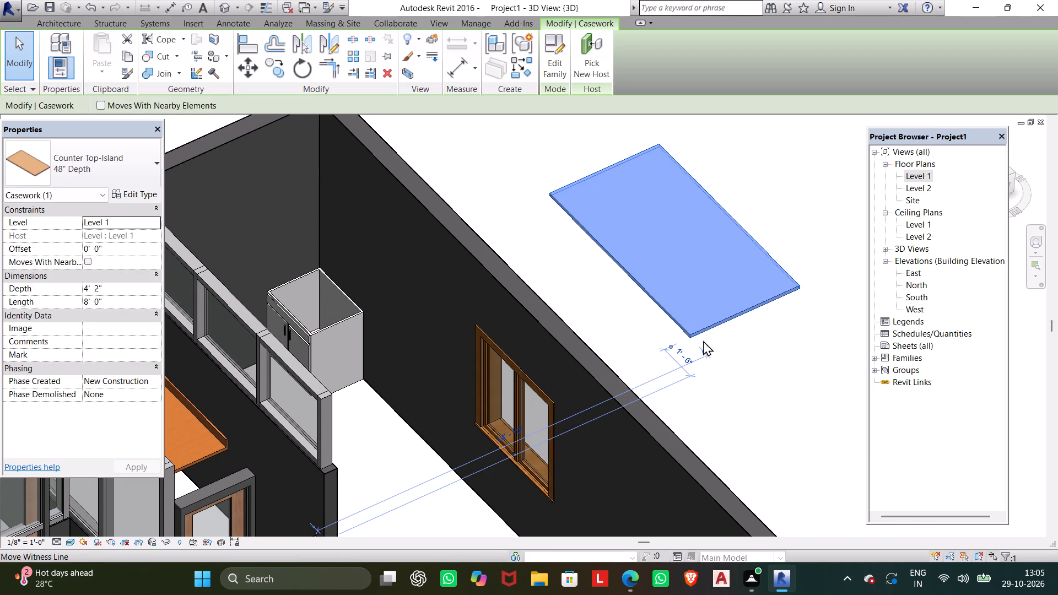
pyautogui.scroll(-7, 729, 332)
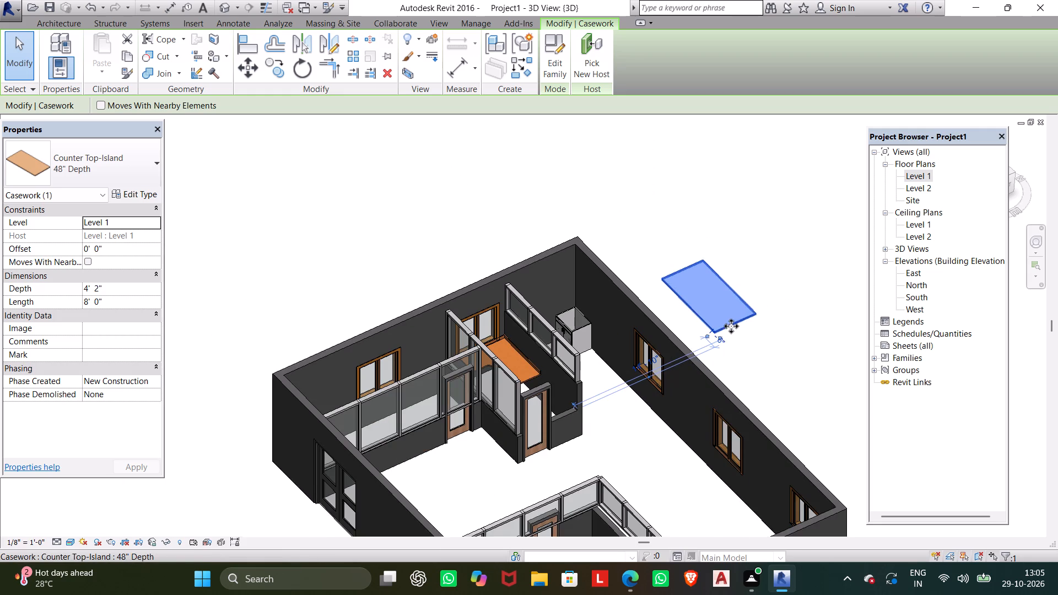
pyautogui.moveTo(727, 328); pyautogui.dragTo(655, 356, button='middle')
pyautogui.scroll(9, 679, 338)
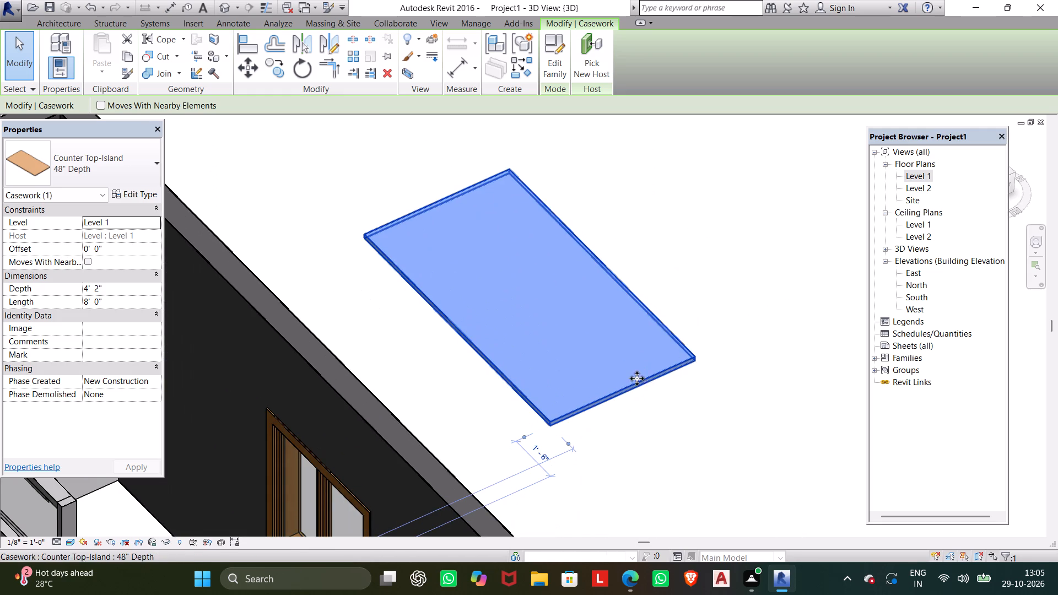
pyautogui.middleClick(637, 378)
pyautogui.doubleClick(930, 179)
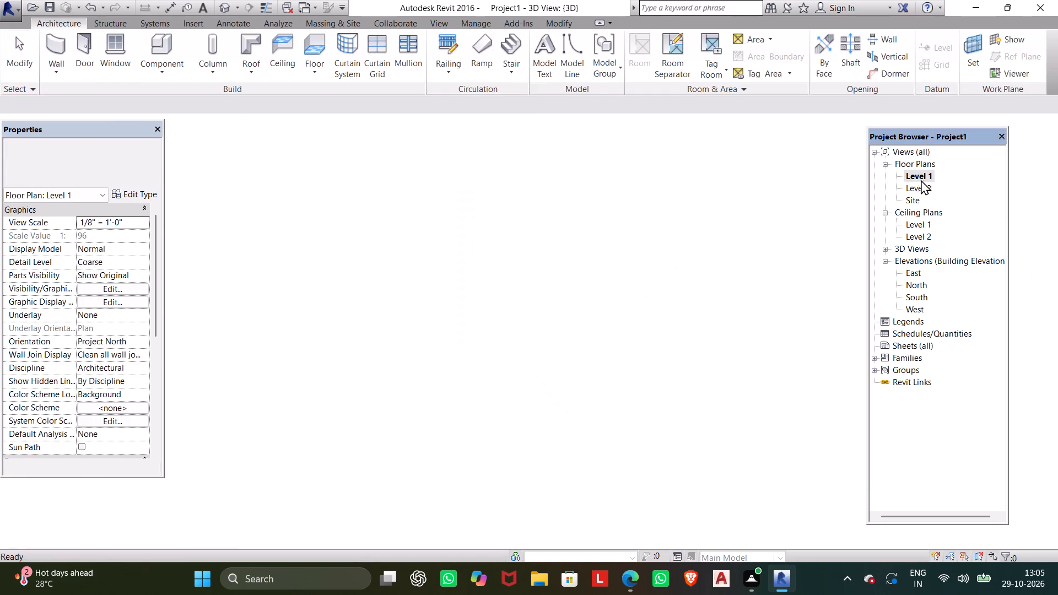
pyautogui.scroll(-1, 757, 259)
pyautogui.moveTo(754, 261); pyautogui.dragTo(521, 279, button='middle')
pyautogui.scroll(-4, 550, 280)
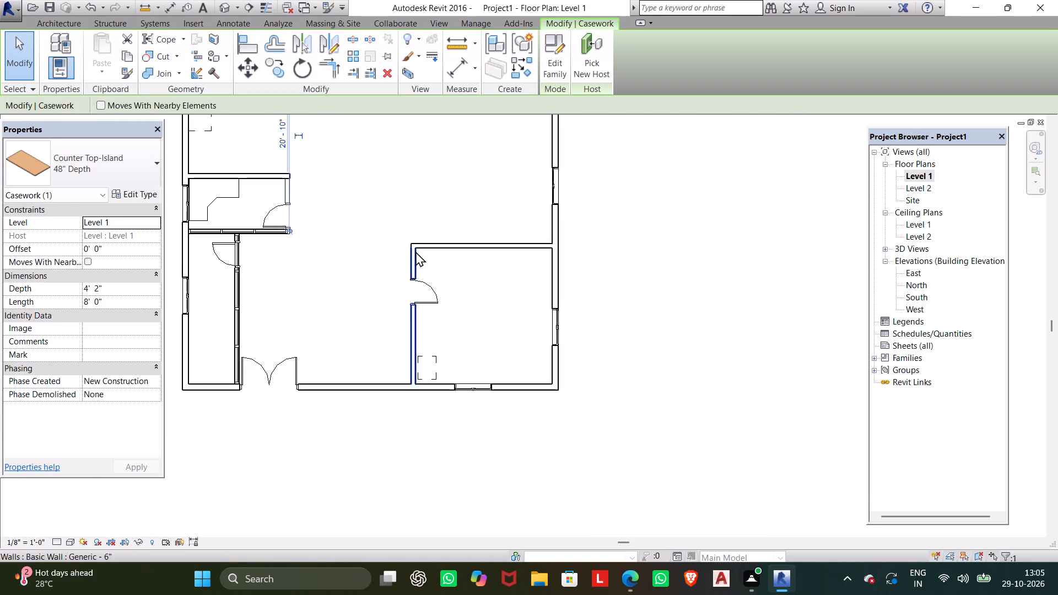
pyautogui.scroll(-3, 415, 251)
pyautogui.moveTo(442, 274); pyautogui.dragTo(497, 367, button='middle')
pyautogui.scroll(-1, 442, 303)
pyautogui.press('Escape')
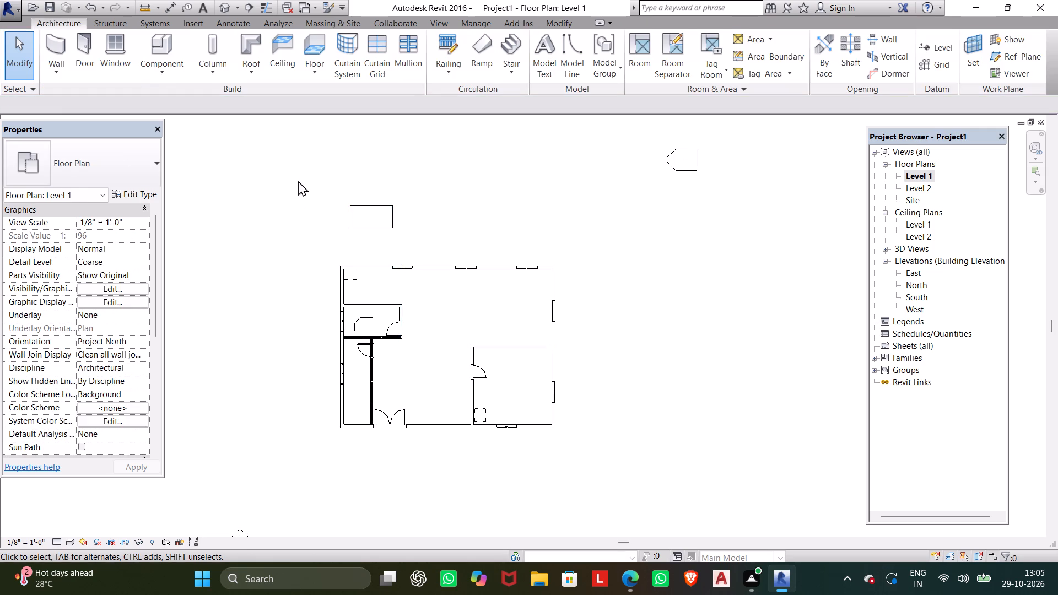
# Shift the double door sink base cabinet about 1' 3" east along the inside of the north wall.
pyautogui.scroll(9, 350, 196)
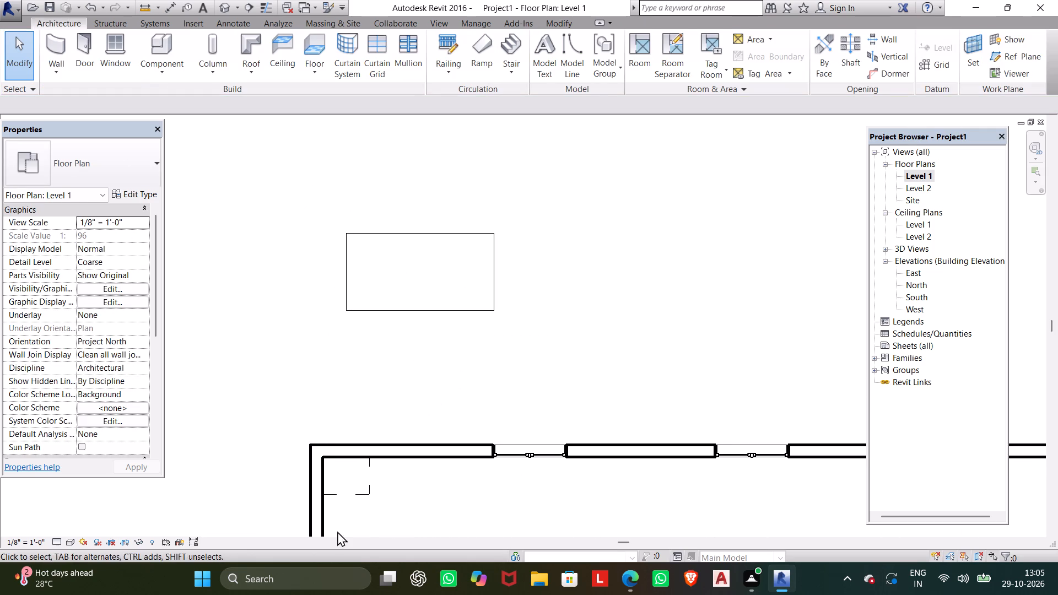
pyautogui.click(368, 497)
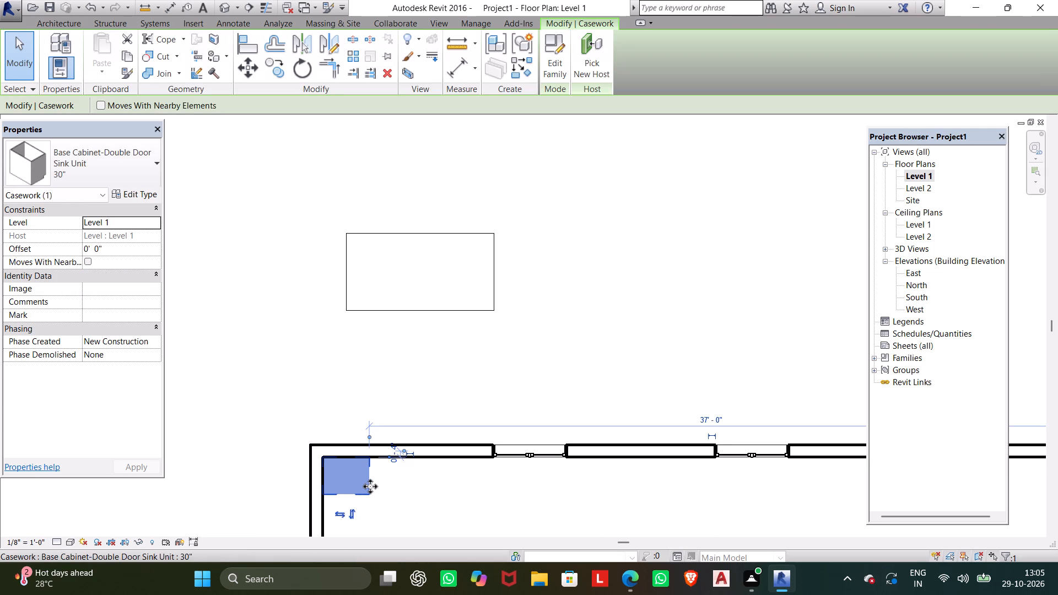
pyautogui.moveTo(370, 485); pyautogui.dragTo(385, 484)
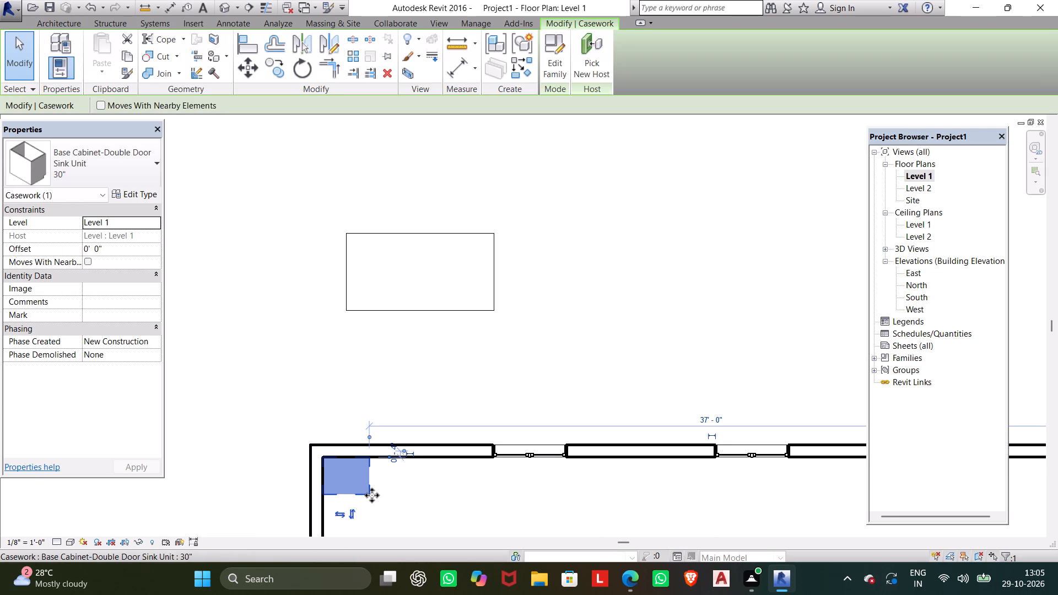
pyautogui.moveTo(371, 495); pyautogui.dragTo(386, 495)
pyautogui.moveTo(364, 488); pyautogui.dragTo(375, 488)
pyautogui.moveTo(375, 488); pyautogui.dragTo(384, 487)
pyautogui.moveTo(359, 483); pyautogui.dragTo(359, 491)
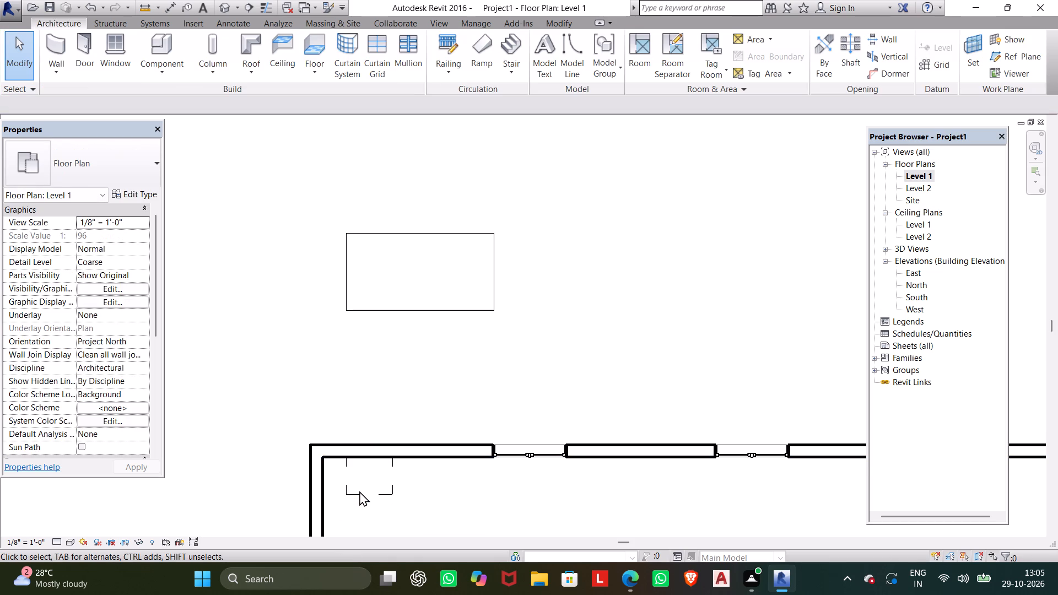
pyautogui.moveTo(359, 491); pyautogui.dragTo(358, 494)
pyautogui.click(353, 484)
pyautogui.click(354, 493)
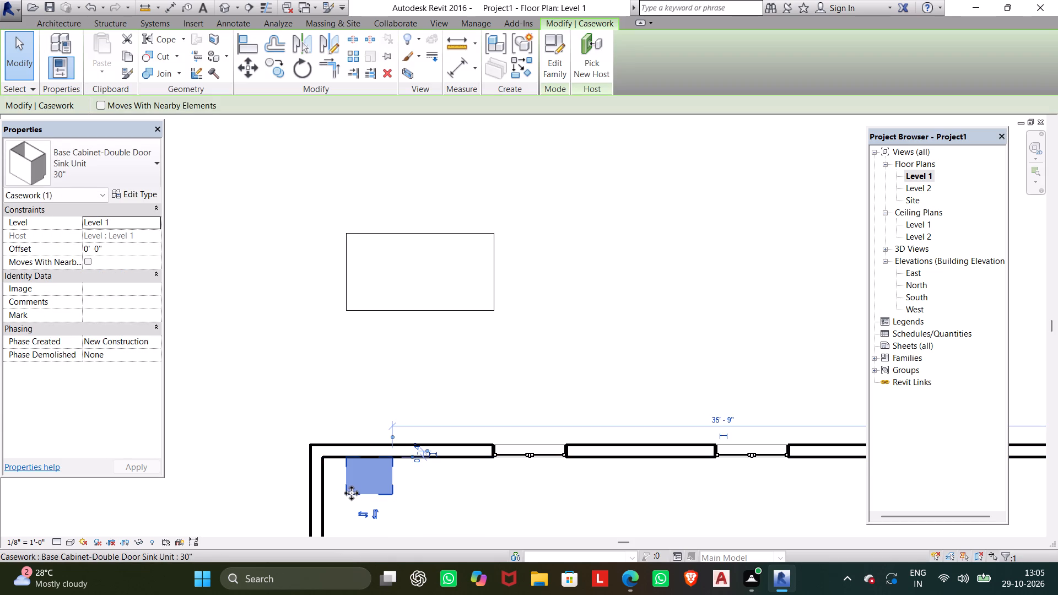
pyautogui.moveTo(350, 493); pyautogui.dragTo(343, 493)
pyautogui.scroll(2, 355, 488)
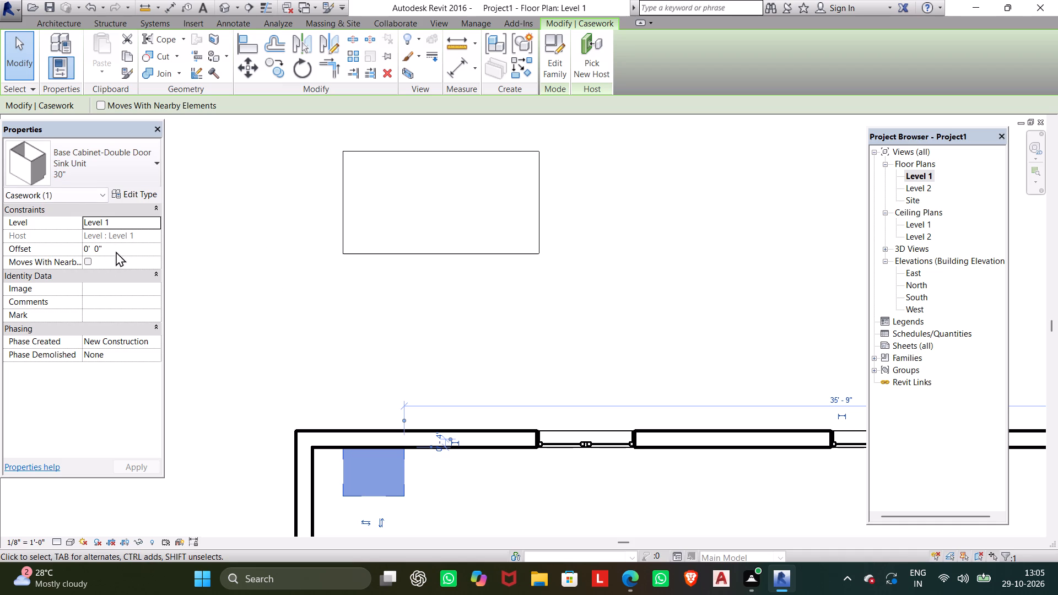
# Shrink the island counter top outside the north wall to about 2' 10" length and 1' 10" depth, dismissing the pop-up card.
pyautogui.click(361, 199)
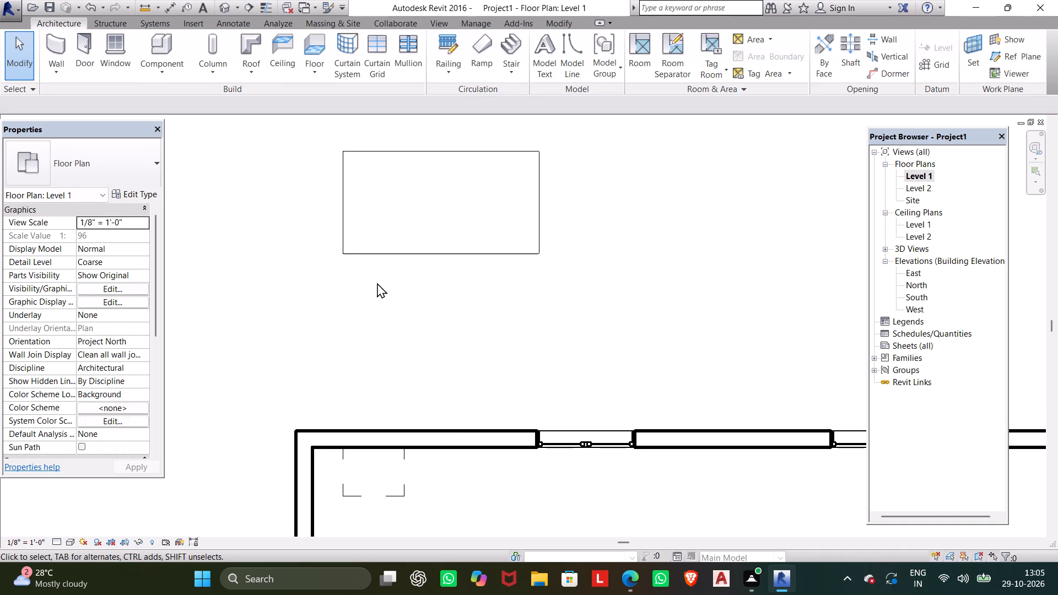
pyautogui.click(411, 229)
pyautogui.click(380, 258)
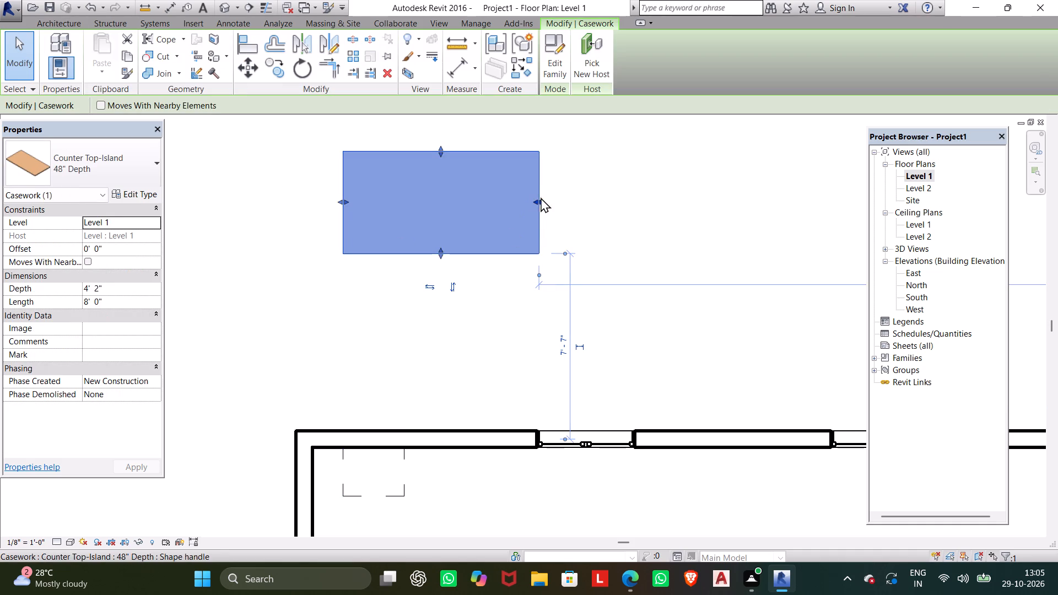
pyautogui.moveTo(543, 202); pyautogui.dragTo(468, 201)
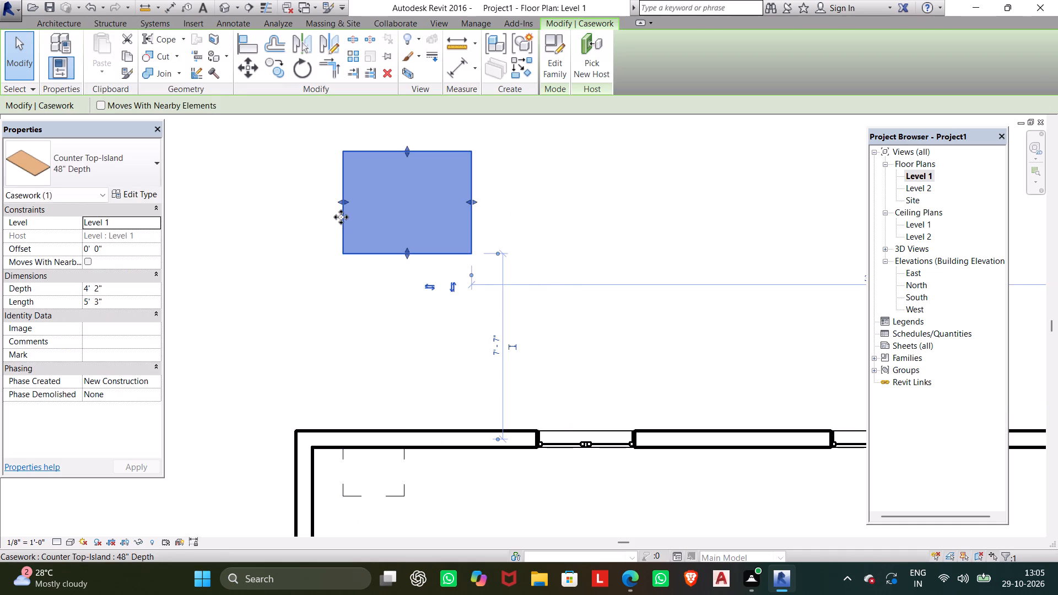
pyautogui.moveTo(341, 199); pyautogui.dragTo(374, 196)
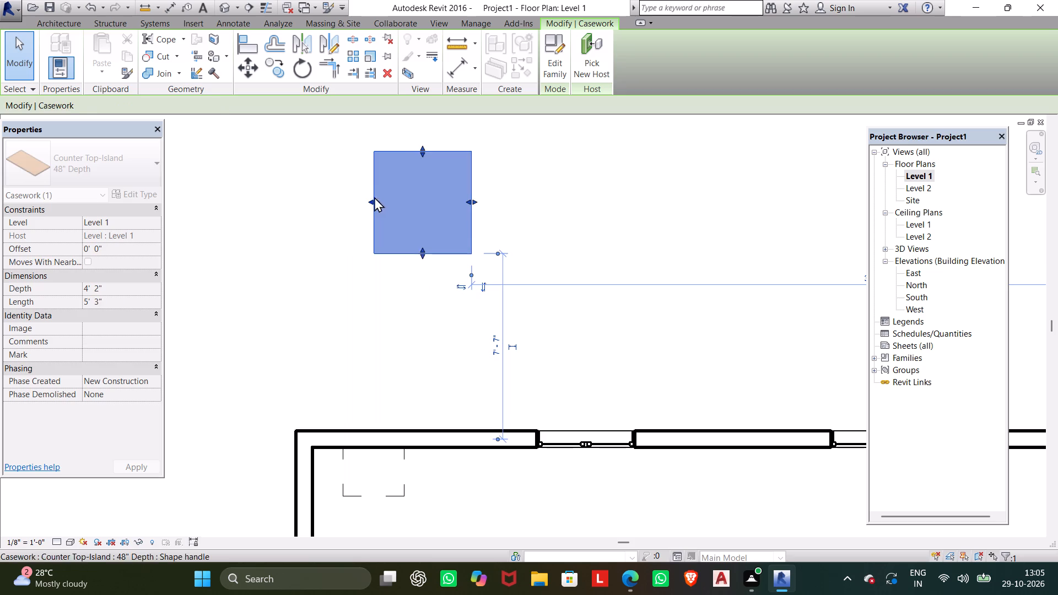
pyautogui.moveTo(424, 248); pyautogui.dragTo(418, 239)
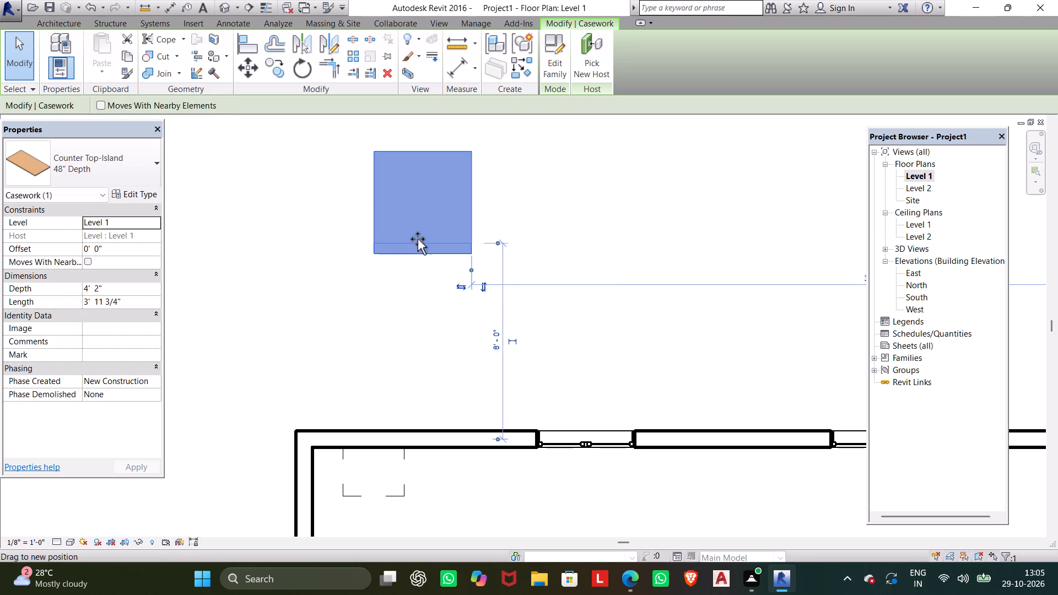
pyautogui.moveTo(418, 239); pyautogui.dragTo(418, 223)
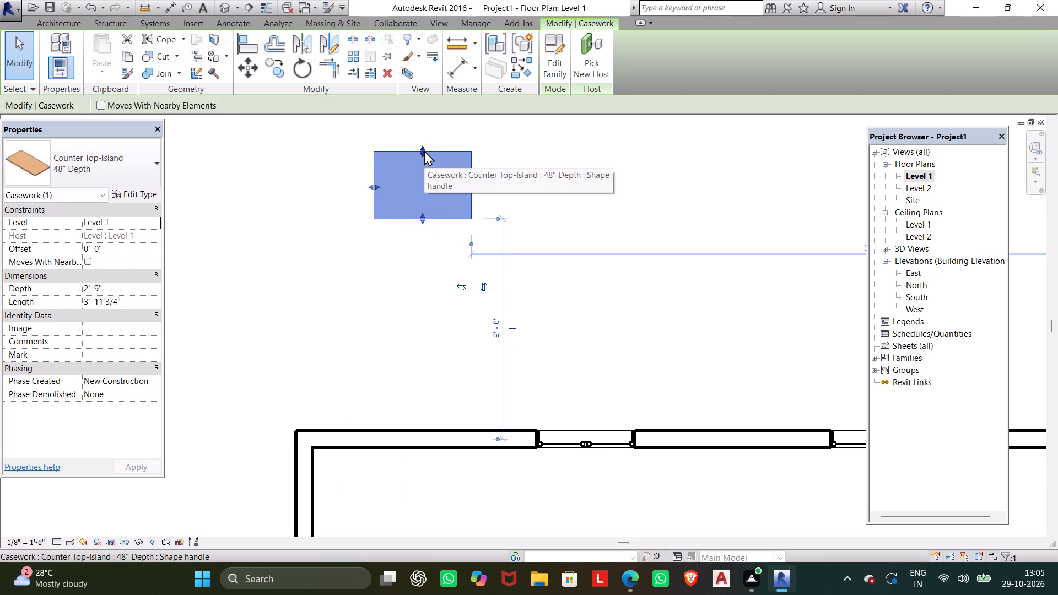
pyautogui.moveTo(424, 150); pyautogui.dragTo(424, 171)
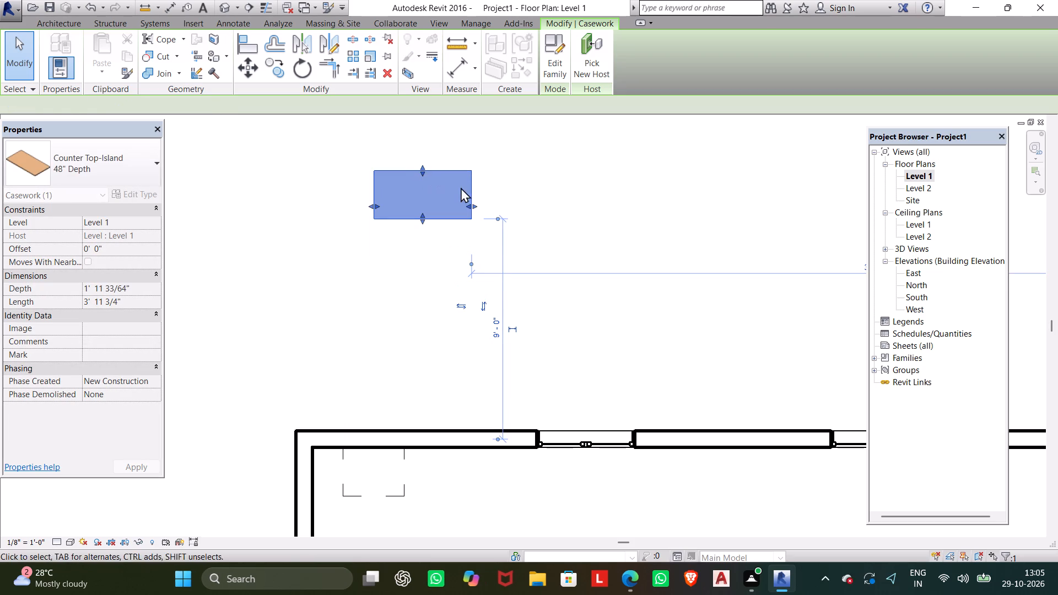
pyautogui.moveTo(469, 203); pyautogui.dragTo(458, 201)
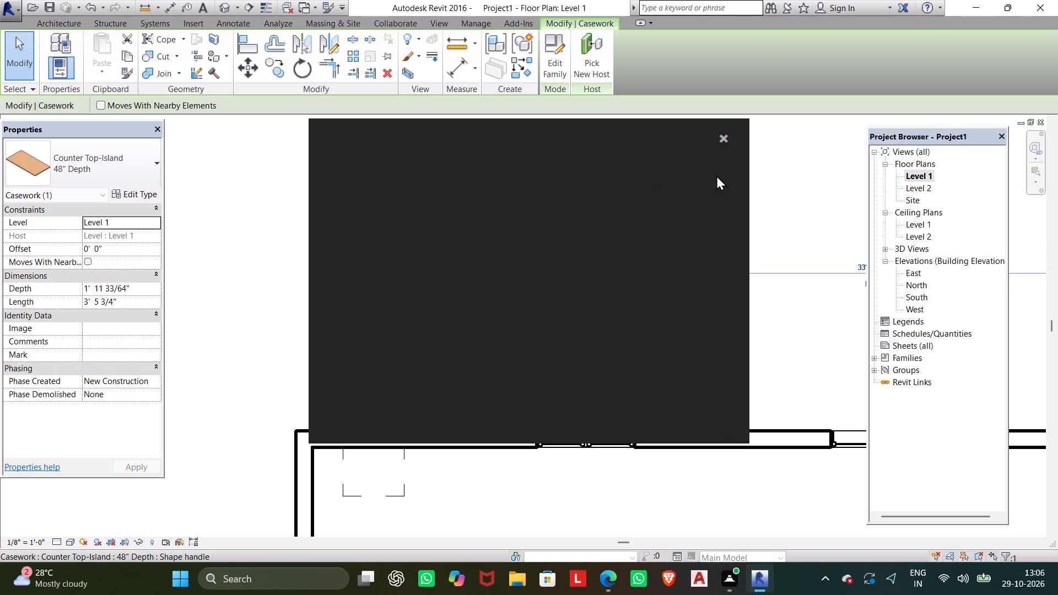
pyautogui.click(726, 138)
pyautogui.click(726, 138)
pyautogui.click(726, 138)
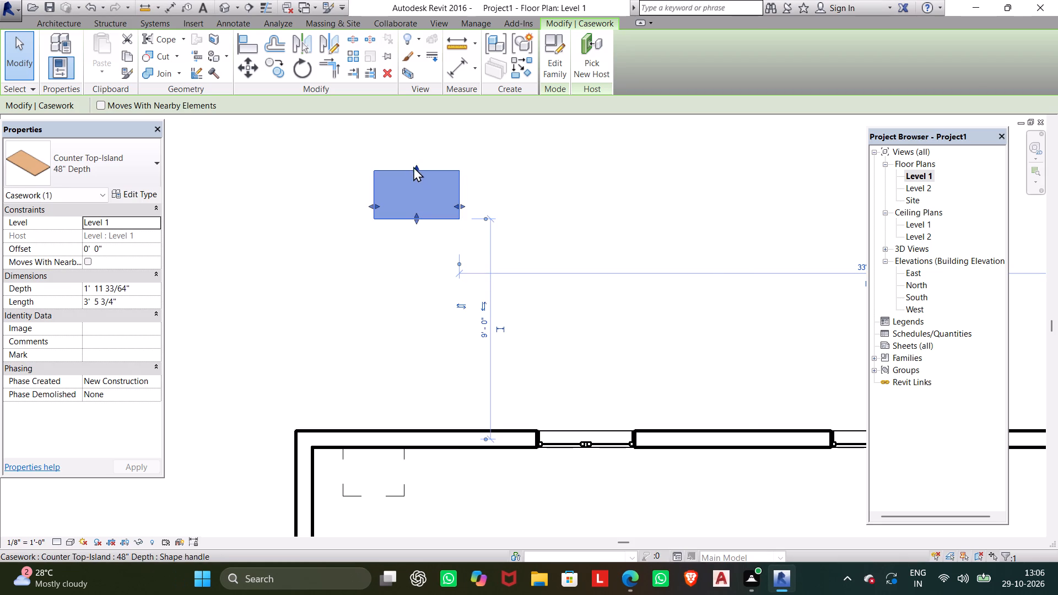
pyautogui.moveTo(419, 168); pyautogui.dragTo(417, 187)
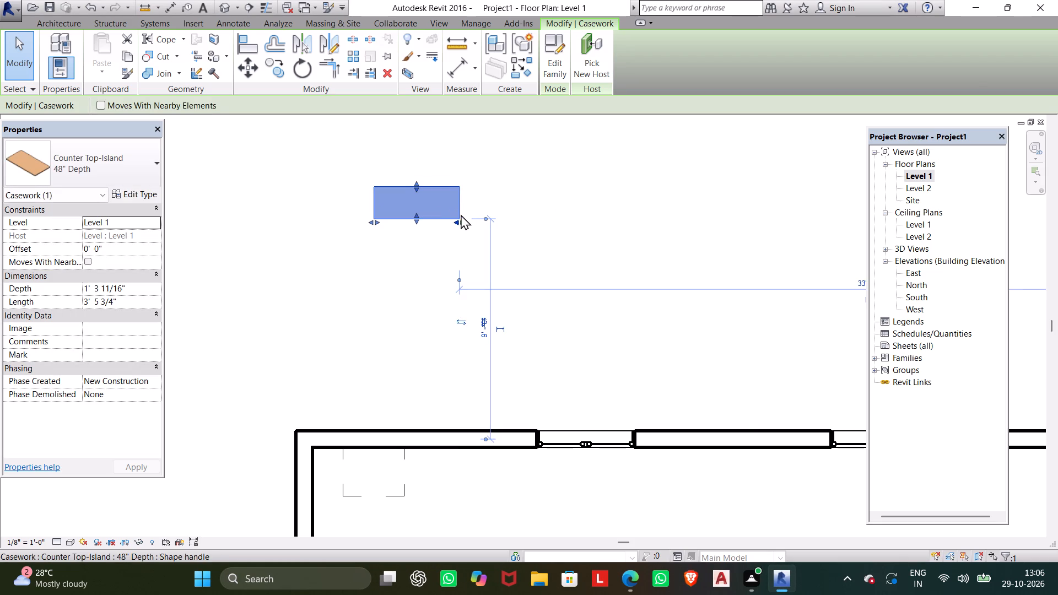
pyautogui.moveTo(460, 221); pyautogui.dragTo(446, 221)
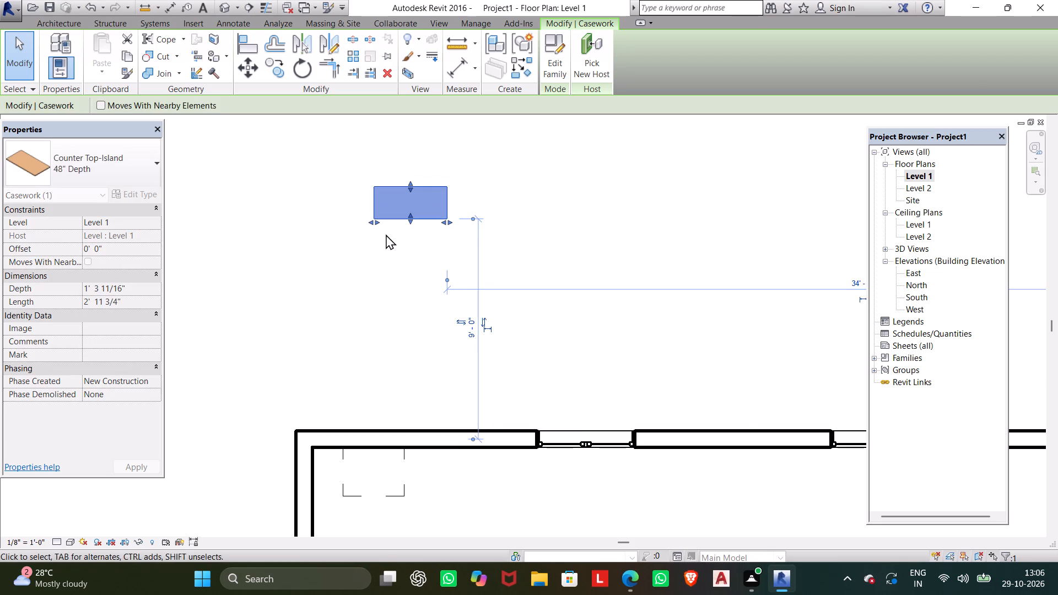
pyautogui.moveTo(370, 226); pyautogui.dragTo(379, 226)
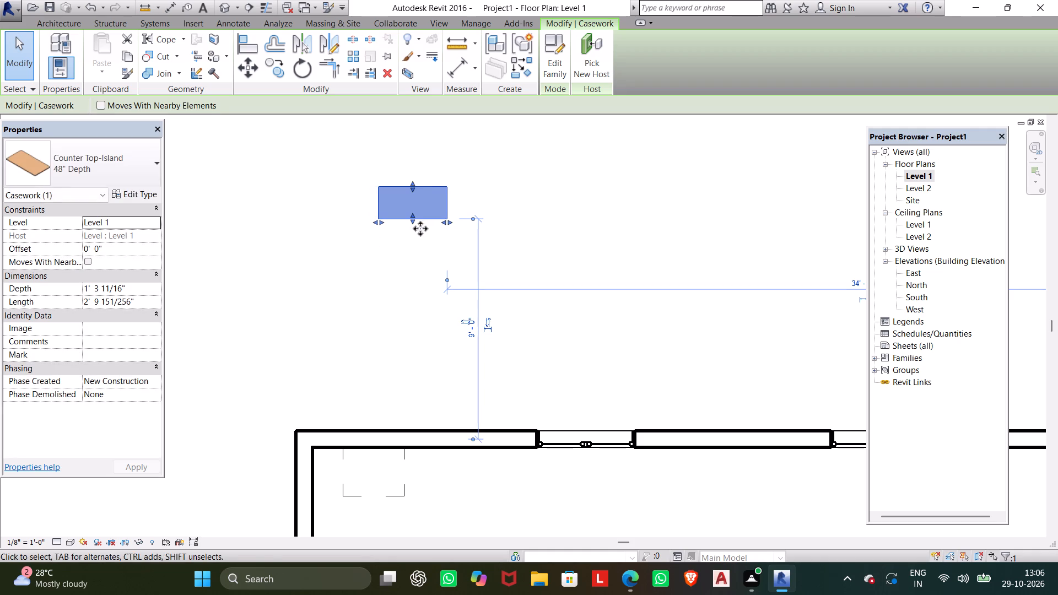
pyautogui.moveTo(413, 224); pyautogui.dragTo(413, 234)
# Move the resized island counter top southwest to about 6' 5" from the north wall, near the building's northwest corner.
pyautogui.moveTo(422, 207); pyautogui.dragTo(400, 312)
pyautogui.moveTo(423, 212); pyautogui.dragTo(417, 258)
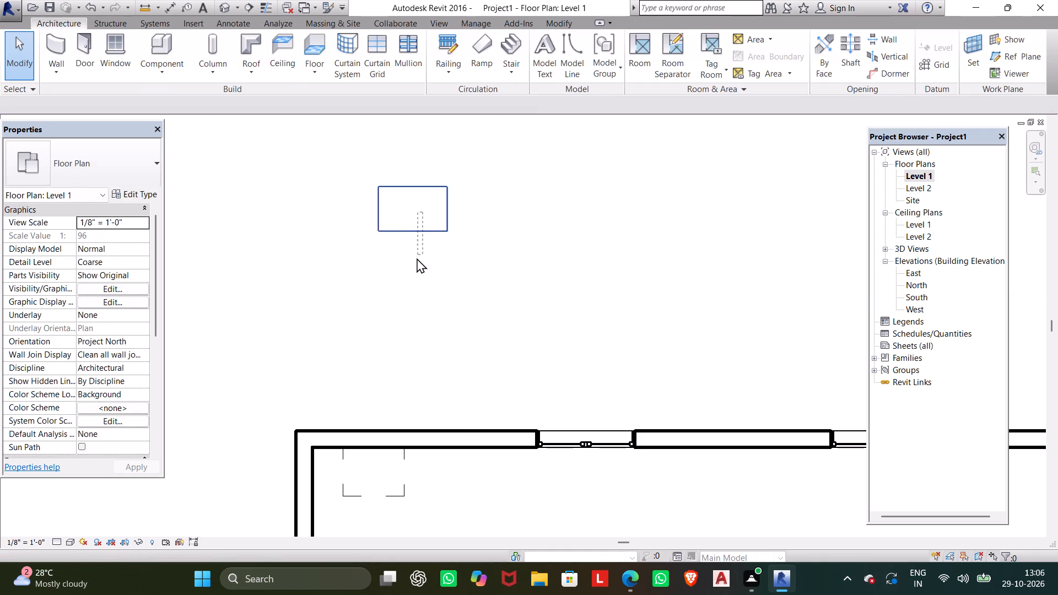
pyautogui.moveTo(417, 258); pyautogui.dragTo(417, 261)
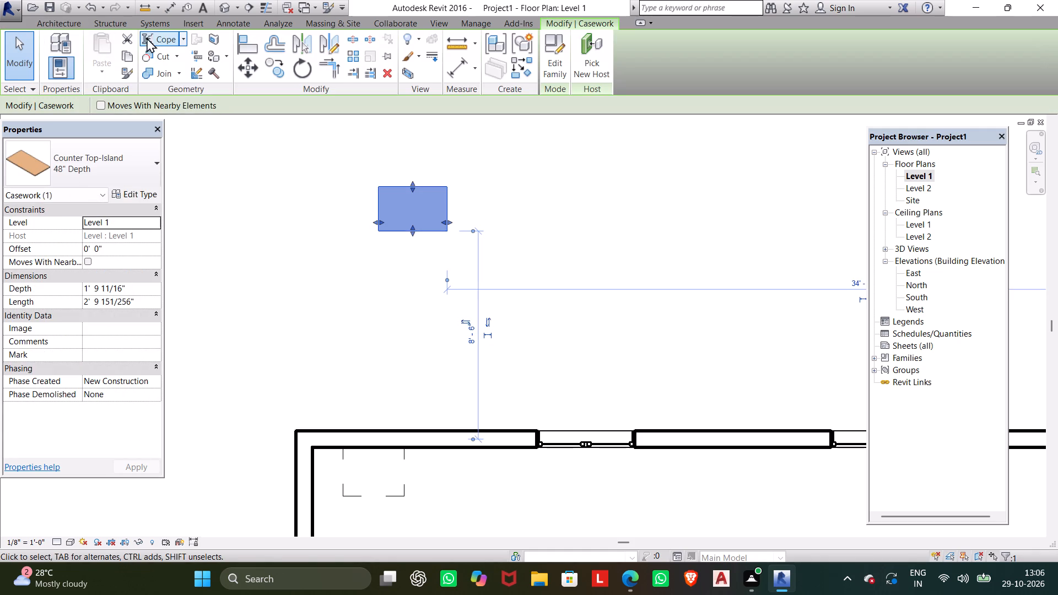
pyautogui.click(251, 69)
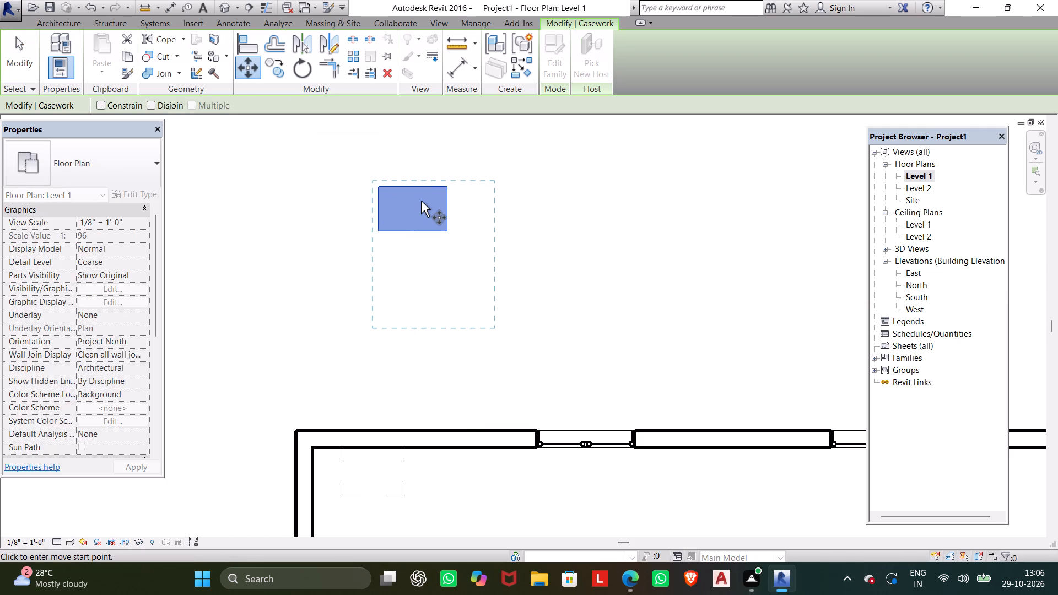
pyautogui.moveTo(402, 197); pyautogui.dragTo(394, 273)
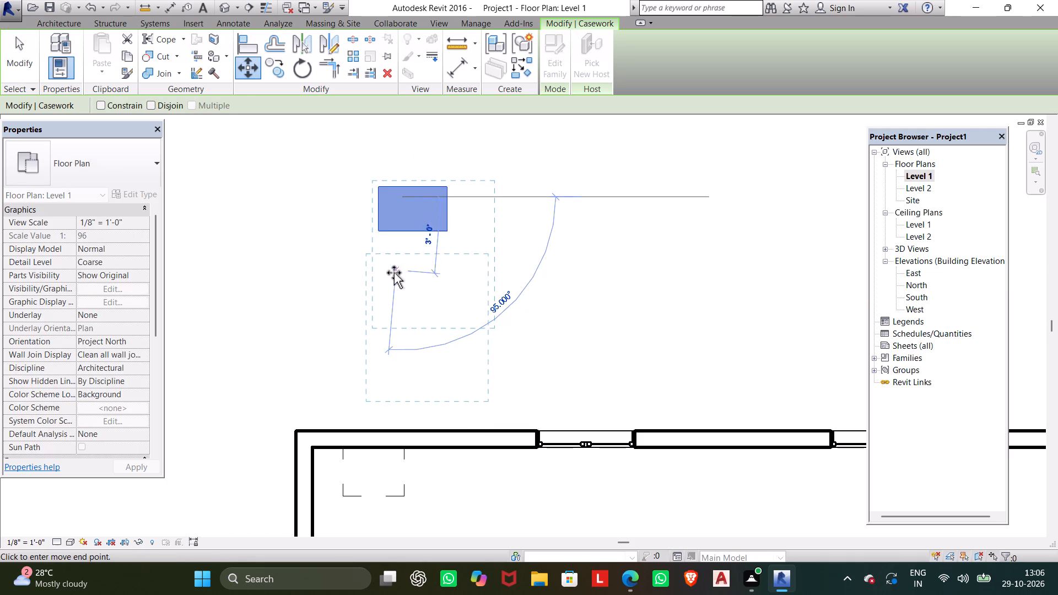
pyautogui.moveTo(394, 273); pyautogui.dragTo(382, 360)
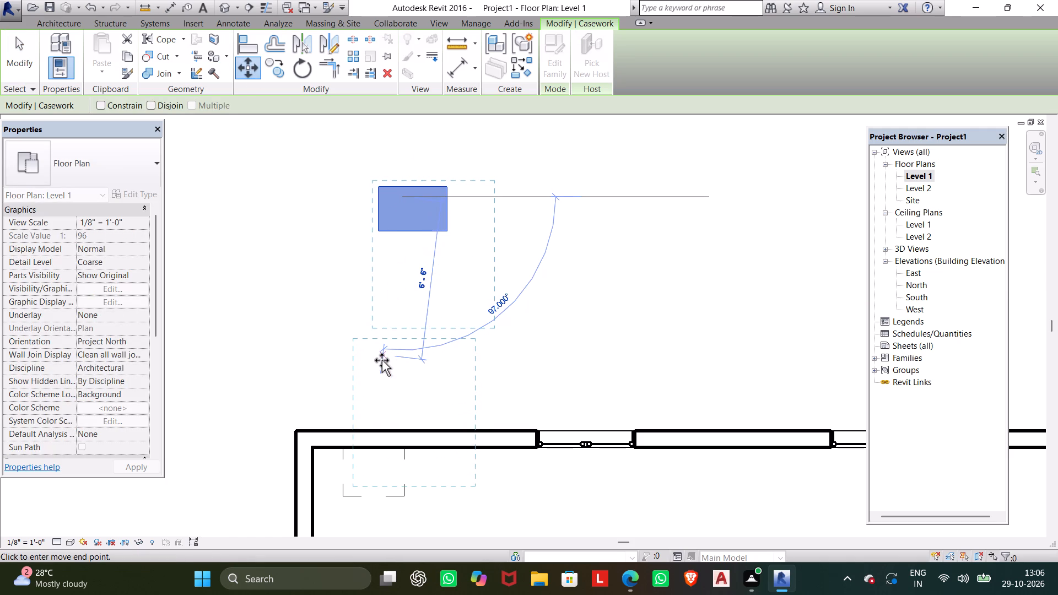
pyautogui.click(352, 256)
# Move the island counter top over the sink base cabinet, centred along its width with the back edge against the north wall.
pyautogui.moveTo(358, 251); pyautogui.dragTo(355, 318)
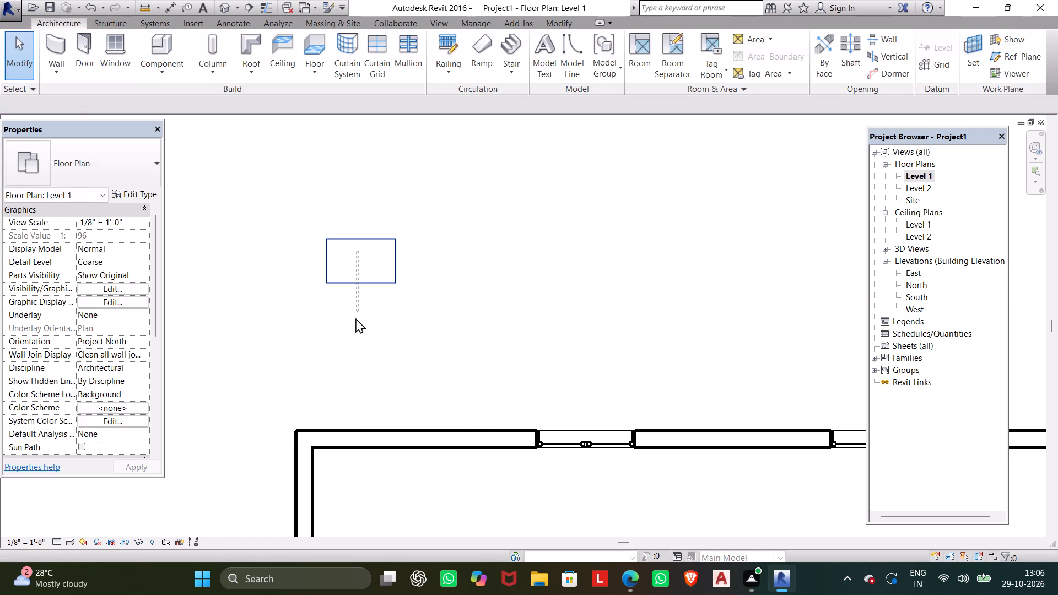
pyautogui.moveTo(355, 318); pyautogui.dragTo(354, 337)
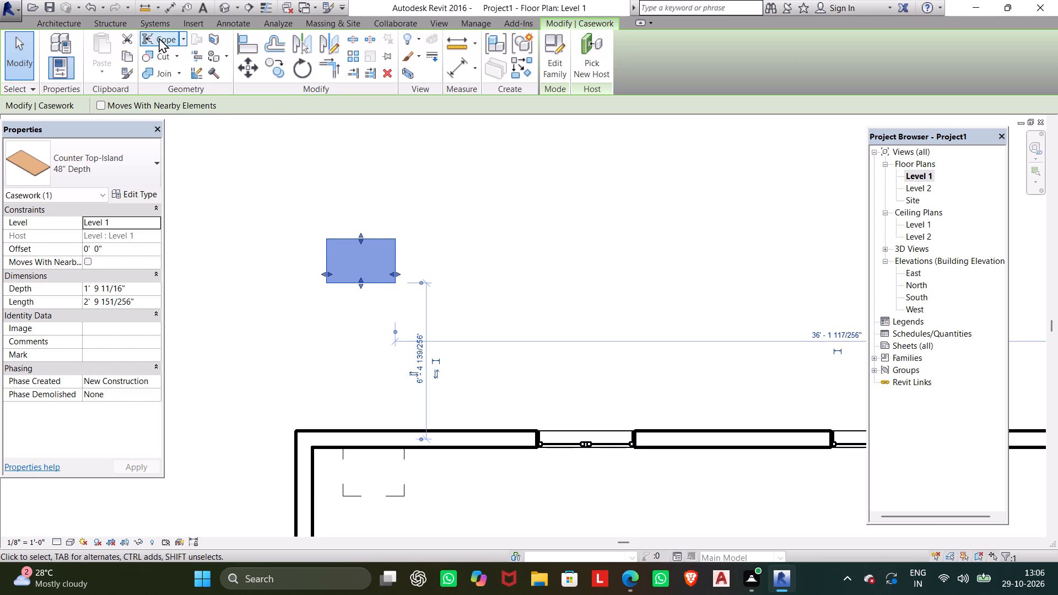
pyautogui.click(250, 66)
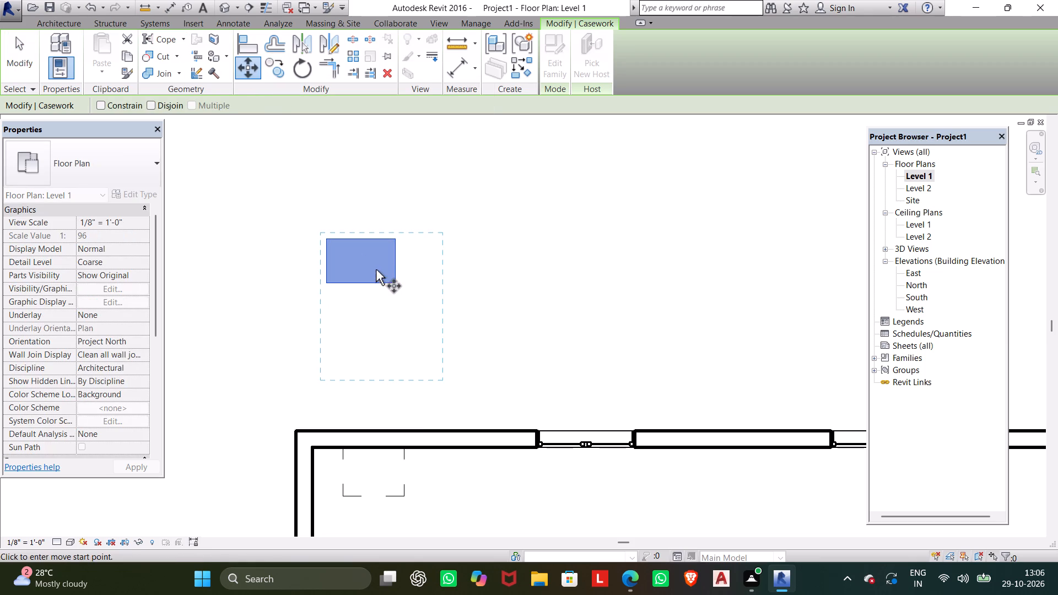
pyautogui.moveTo(360, 278); pyautogui.dragTo(360, 287)
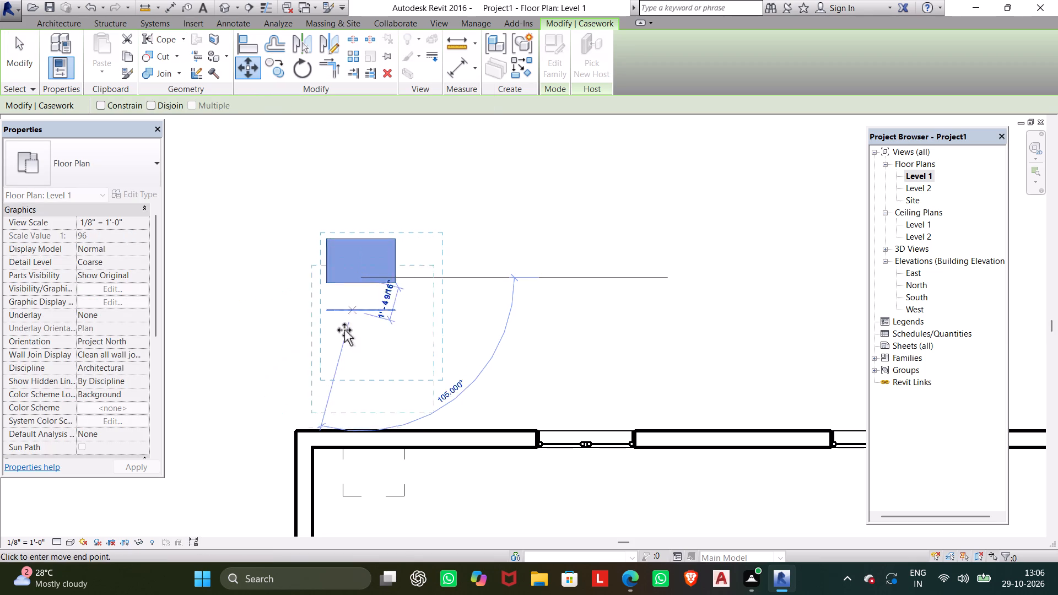
pyautogui.click(360, 487)
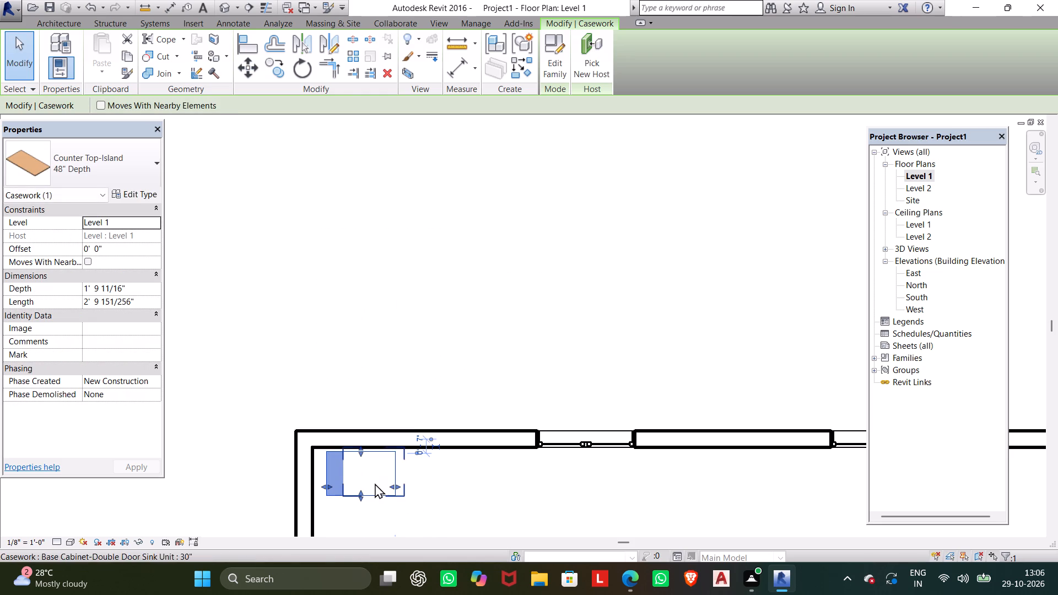
pyautogui.press('Right')
pyautogui.press('Right')
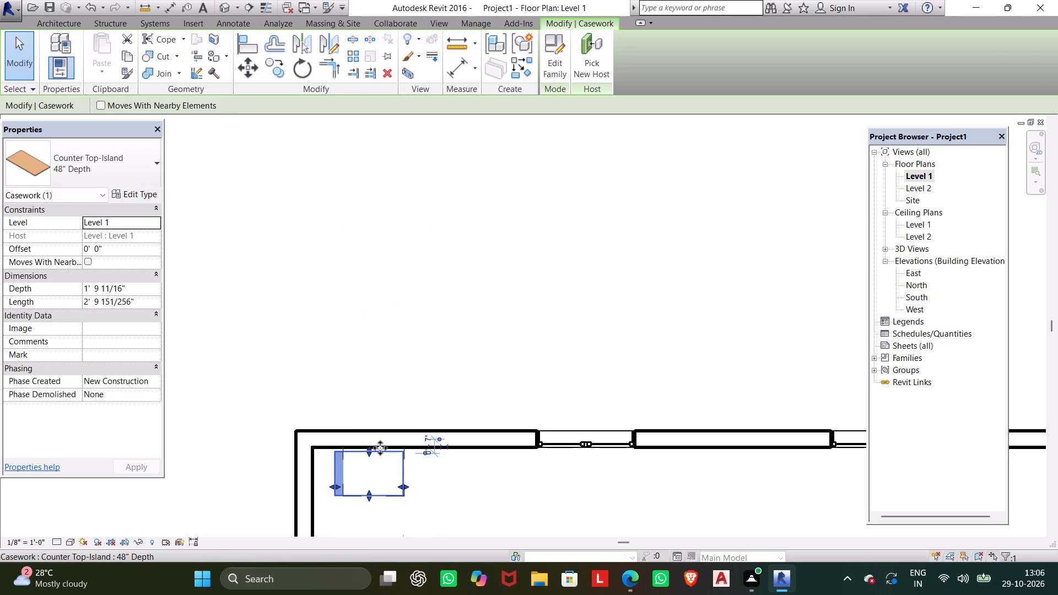
pyautogui.press('Right')
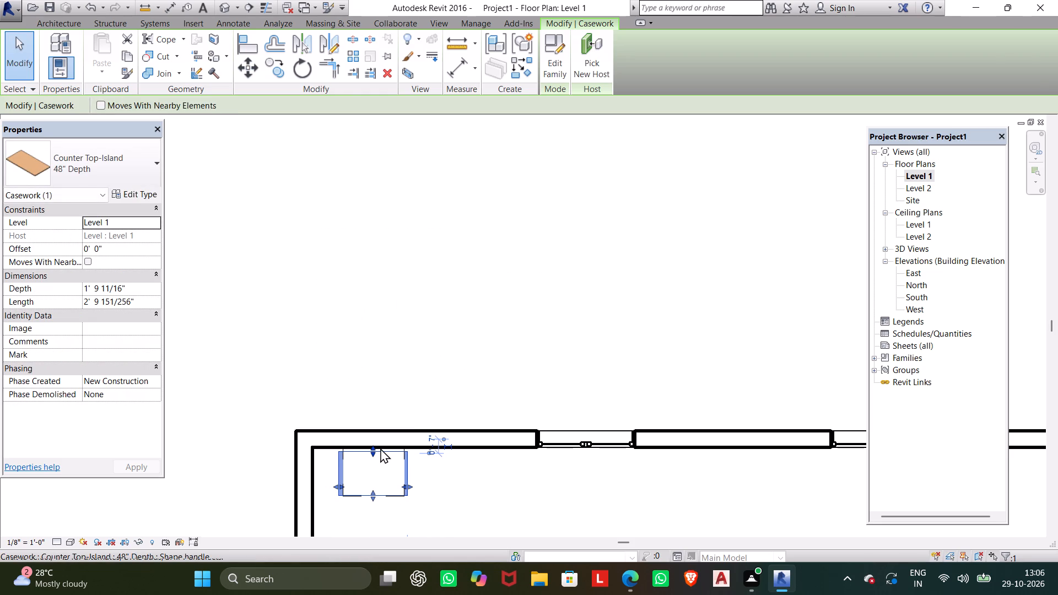
pyautogui.press('Up')
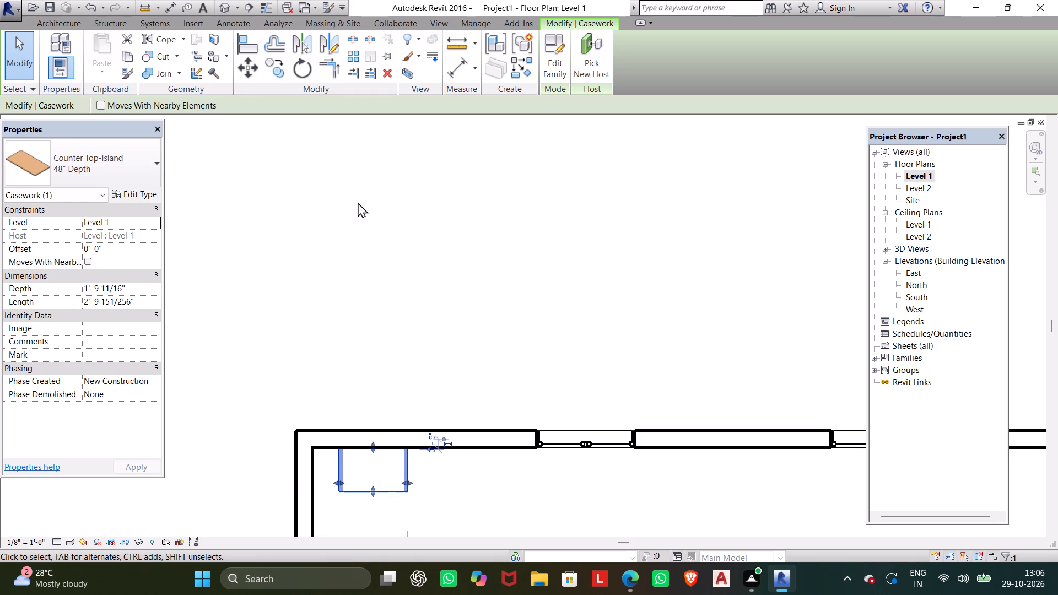
# Extend the counter top's front edge to the front of the base cabinet, giving a 2' 0" depth.
pyautogui.click(371, 494)
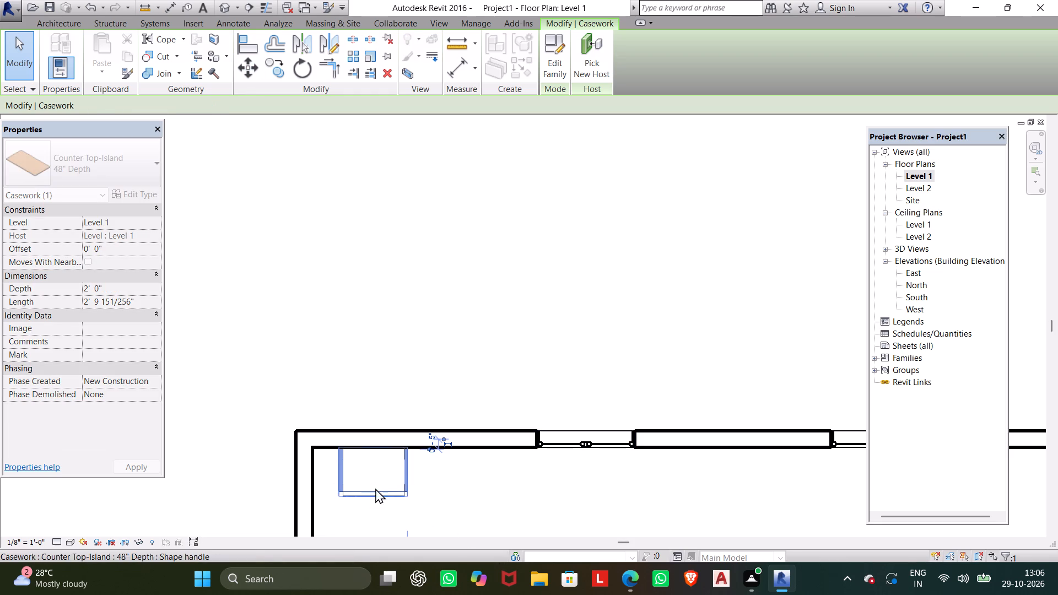
pyautogui.click(473, 484)
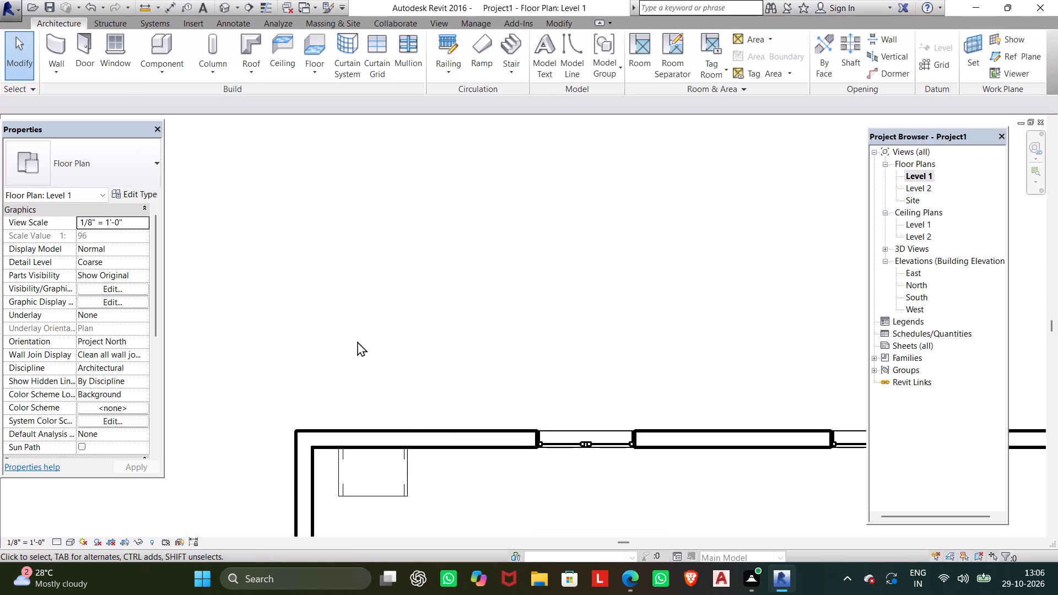
# Open the 3D view and examine how the counter top fits the base cabinet in the northwest corner.
pyautogui.click(219, 3)
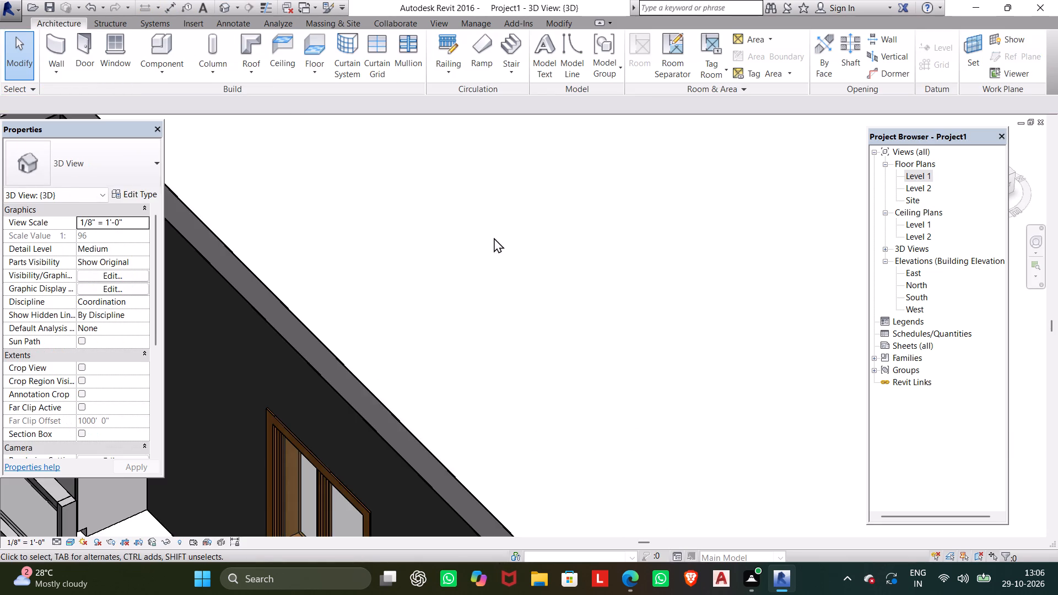
pyautogui.scroll(-5, 526, 266)
pyautogui.scroll(6, 357, 335)
pyautogui.scroll(2, 290, 387)
pyautogui.moveTo(290, 387); pyautogui.dragTo(290, 387, button='middle')
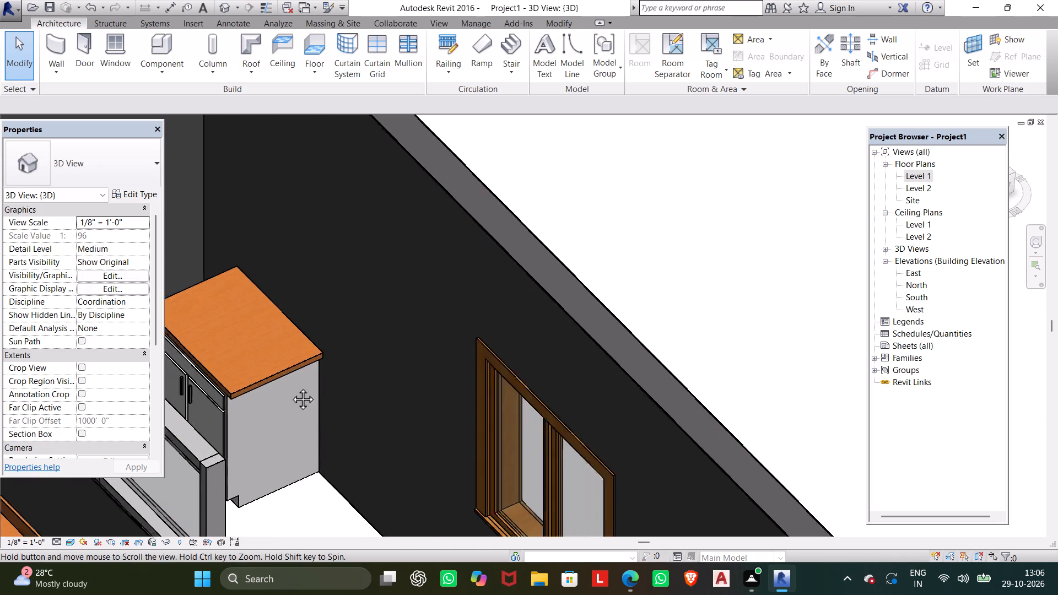
pyautogui.moveTo(290, 387); pyautogui.dragTo(458, 400, button='middle')
pyautogui.scroll(6, 453, 398)
pyautogui.scroll(1, 386, 408)
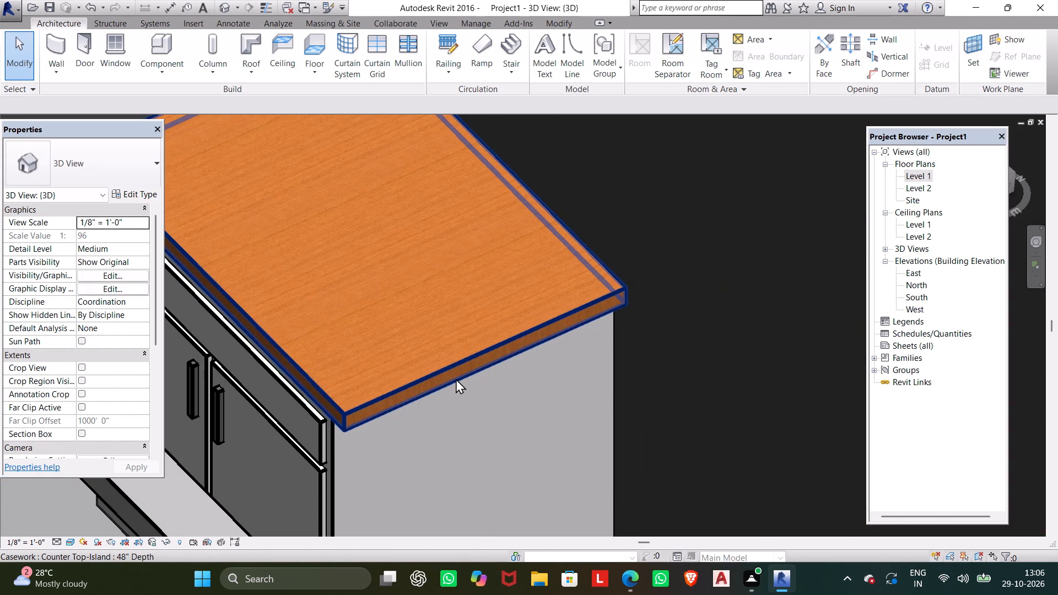
pyautogui.scroll(-5, 452, 380)
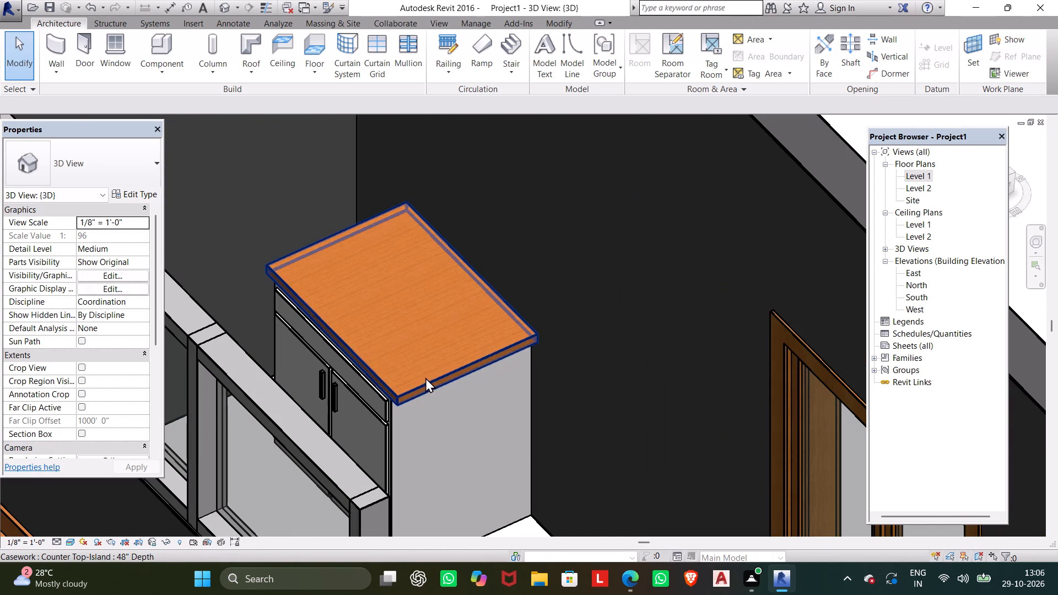
pyautogui.keyDown('shift'); pyautogui.moveTo(424, 377); pyautogui.dragTo(438, 372, button='middle'); pyautogui.keyUp('shift')
pyautogui.scroll(6, 417, 394)
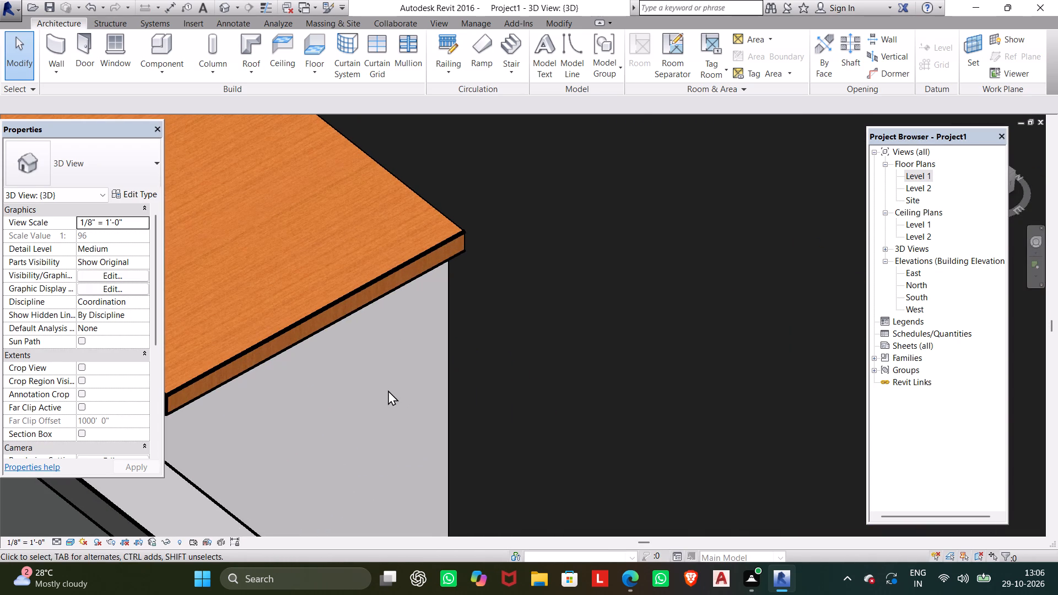
pyautogui.moveTo(388, 390); pyautogui.dragTo(385, 354, button='middle')
pyautogui.moveTo(386, 366); pyautogui.dragTo(368, 378, button='middle')
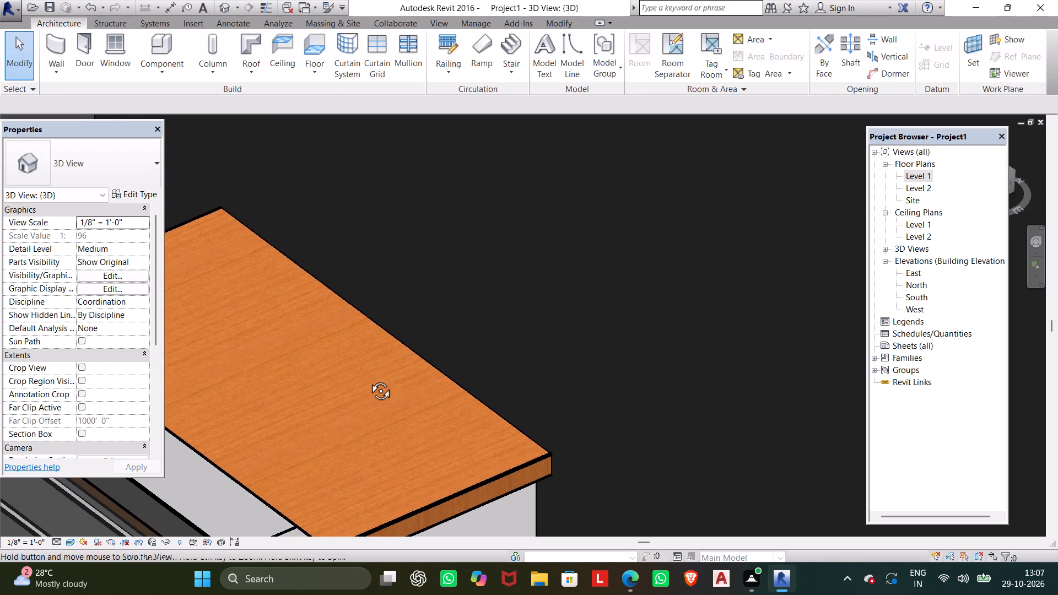
pyautogui.moveTo(368, 378); pyautogui.dragTo(339, 381, button='middle')
pyautogui.scroll(-1, 336, 374)
pyautogui.scroll(-12, 387, 402)
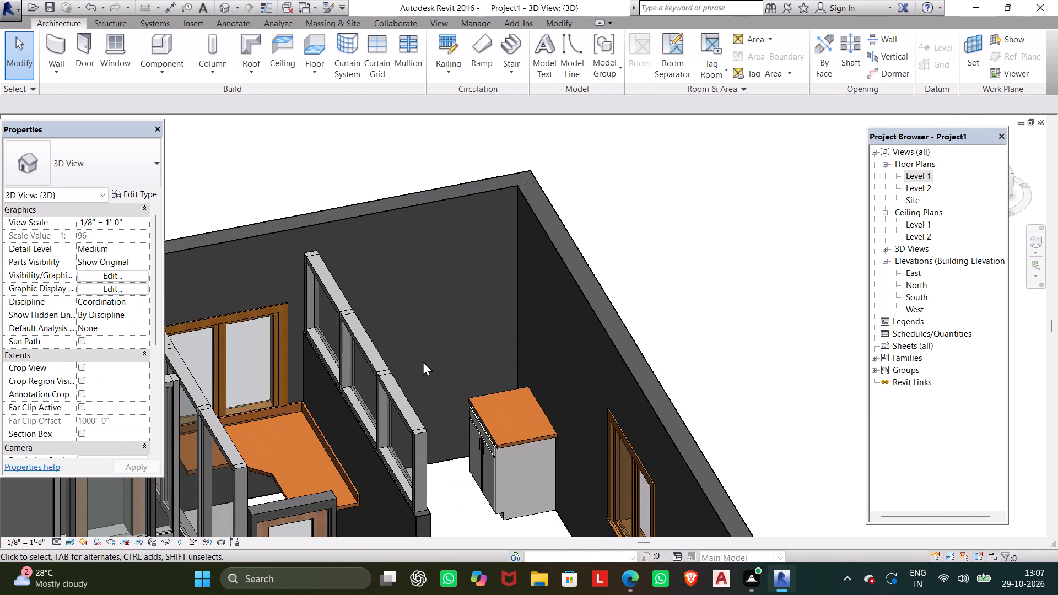
pyautogui.moveTo(422, 361); pyautogui.dragTo(451, 228, button='middle')
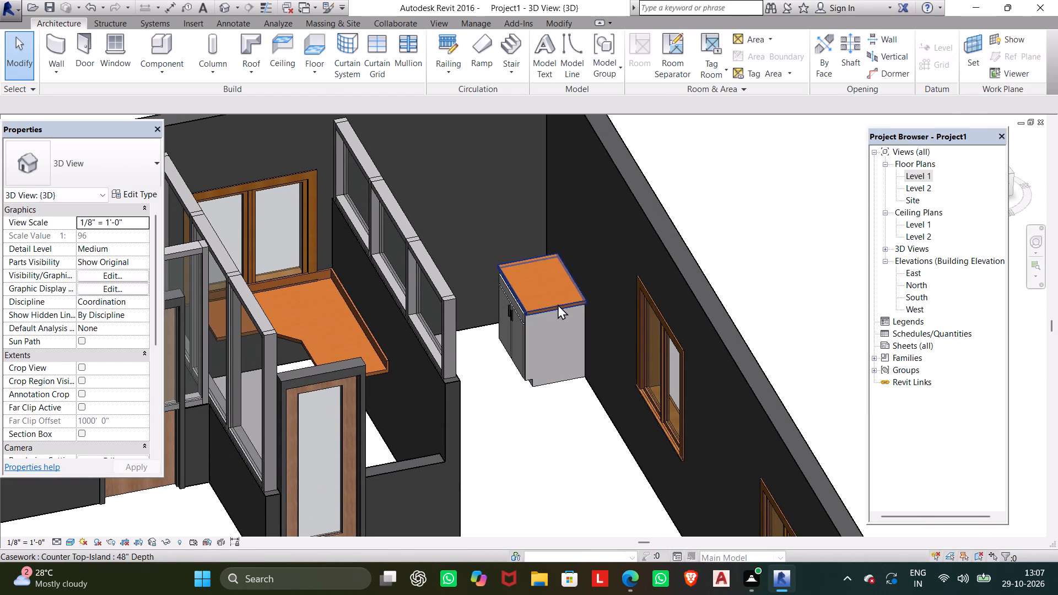
# Copy the northwest cabinet's counter top a short distance south of the original, dismissing the pop-up card.
pyautogui.click(552, 293)
pyautogui.click(548, 307)
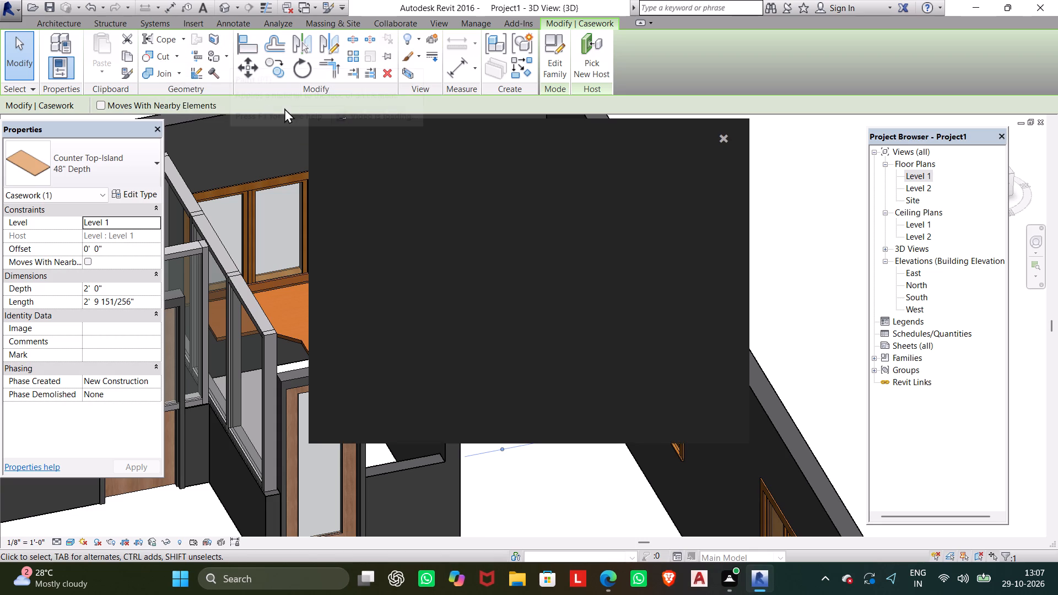
pyautogui.click(276, 74)
pyautogui.click(727, 138)
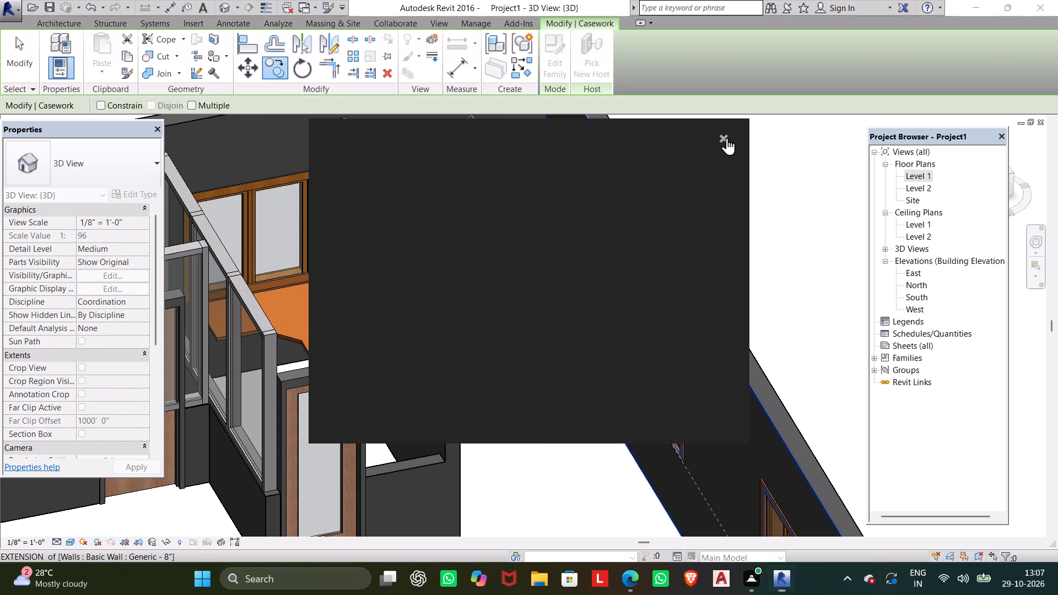
pyautogui.click(724, 138)
pyautogui.scroll(-2, 611, 255)
pyautogui.moveTo(611, 255); pyautogui.dragTo(665, 220, button='middle')
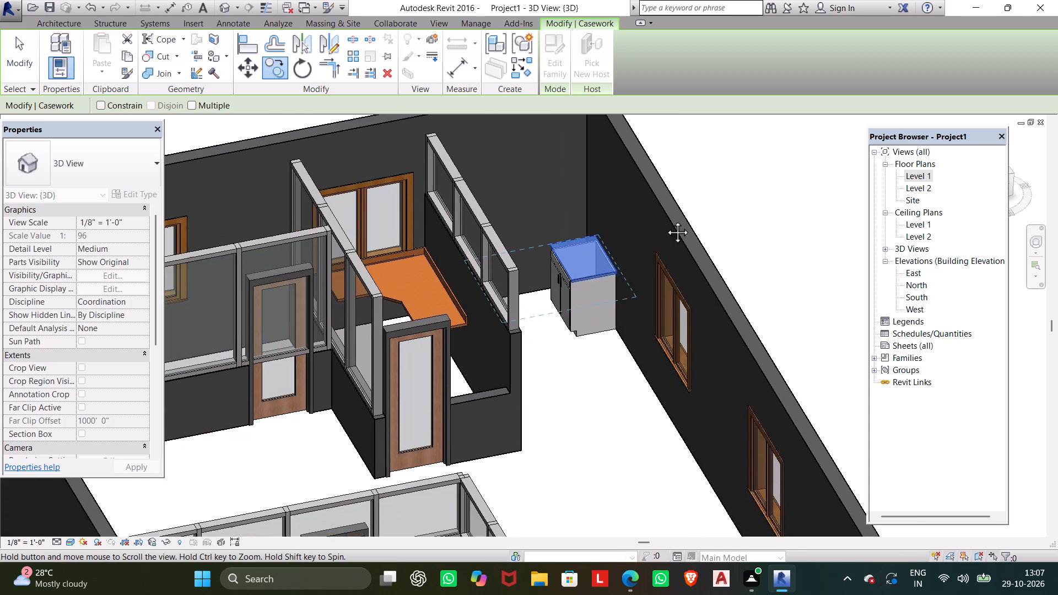
pyautogui.moveTo(665, 220); pyautogui.dragTo(846, 143, button='middle')
pyautogui.scroll(-2, 731, 279)
pyautogui.moveTo(710, 267); pyautogui.dragTo(613, 90, button='middle')
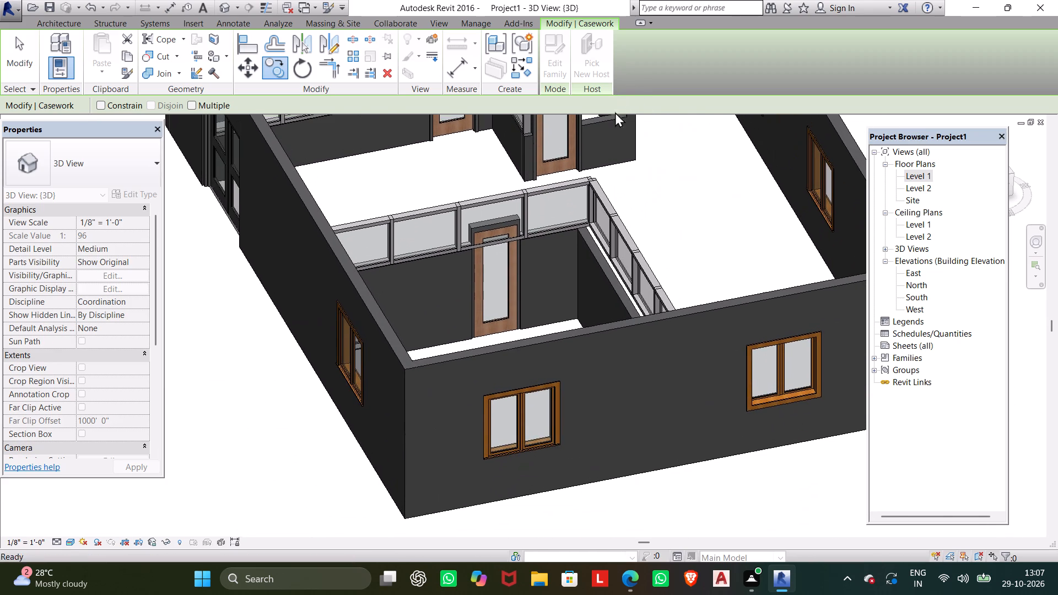
pyautogui.keyDown('shift'); pyautogui.moveTo(618, 161); pyautogui.dragTo(569, 310, button='middle'); pyautogui.keyUp('shift')
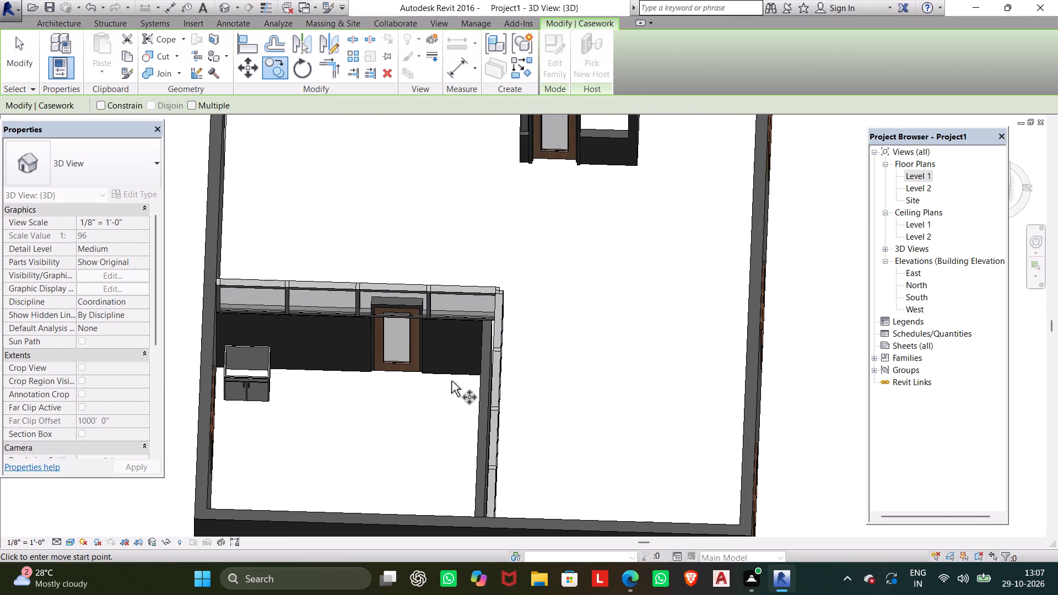
pyautogui.click(244, 357)
pyautogui.click(224, 358)
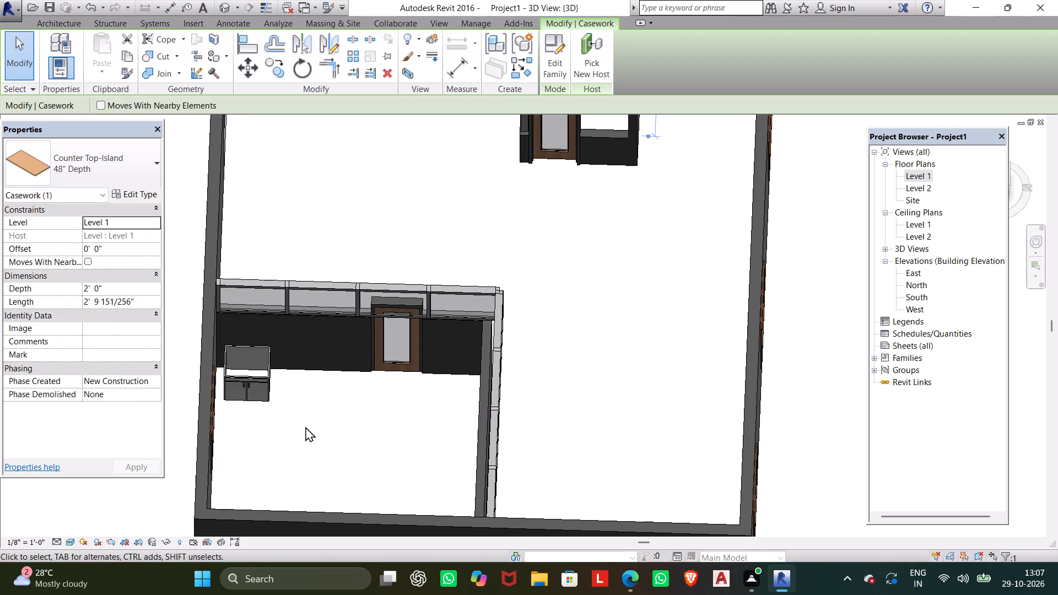
# Move the copied counter top off the northwest cabinet onto the open floor east of it, near the north wall.
pyautogui.moveTo(322, 403); pyautogui.dragTo(320, 442, button='middle')
pyautogui.scroll(-4, 413, 334)
pyautogui.moveTo(408, 360); pyautogui.dragTo(401, 379, button='middle')
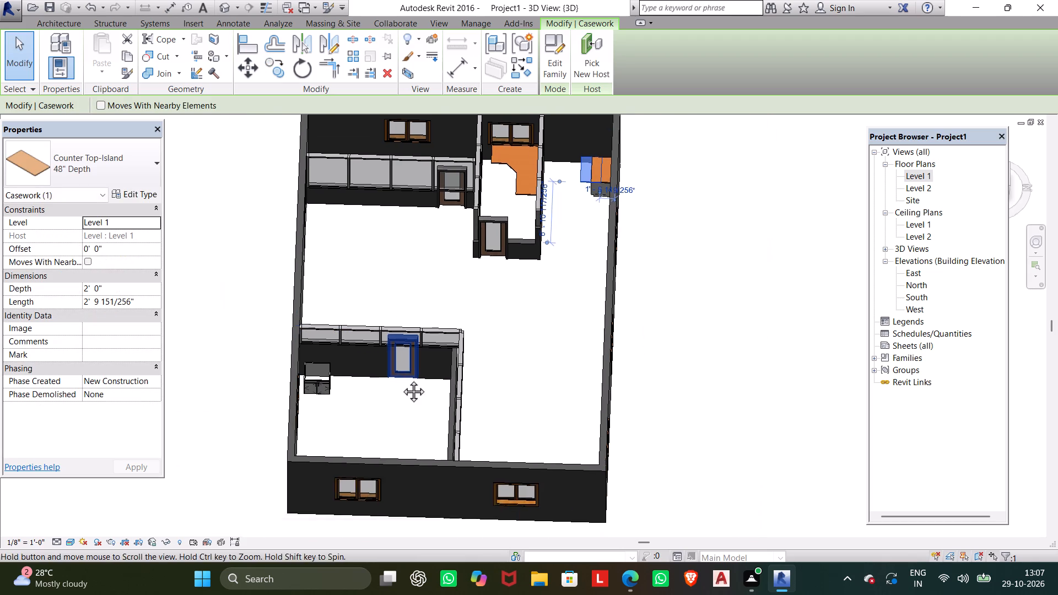
pyautogui.moveTo(401, 379); pyautogui.dragTo(394, 398, button='middle')
pyautogui.scroll(10, 577, 221)
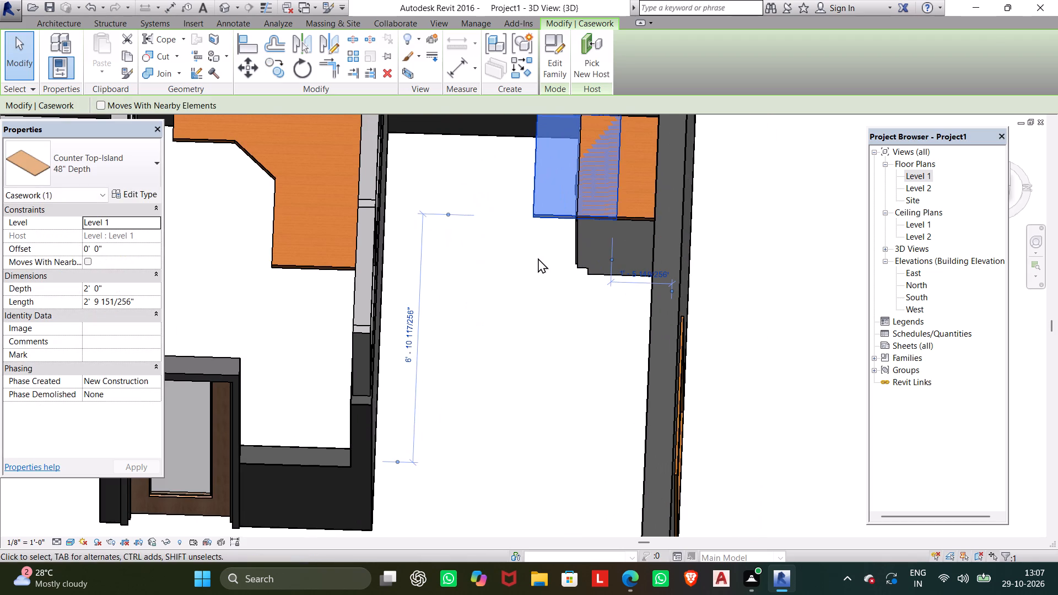
pyautogui.moveTo(546, 212); pyautogui.dragTo(336, 467)
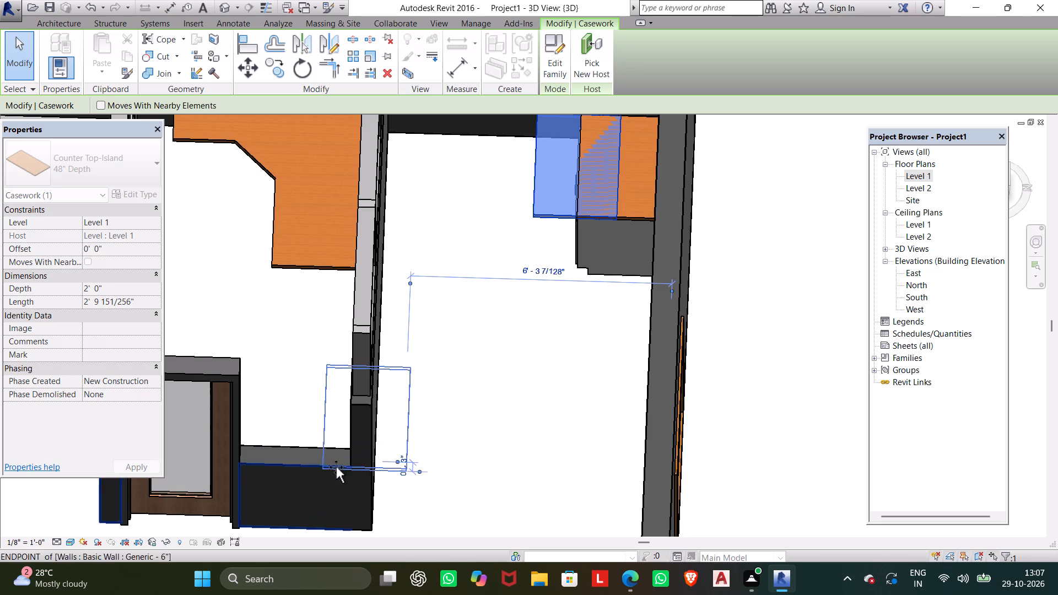
pyautogui.moveTo(336, 467); pyautogui.dragTo(466, 454)
pyautogui.scroll(-3, 368, 482)
pyautogui.scroll(2, 470, 464)
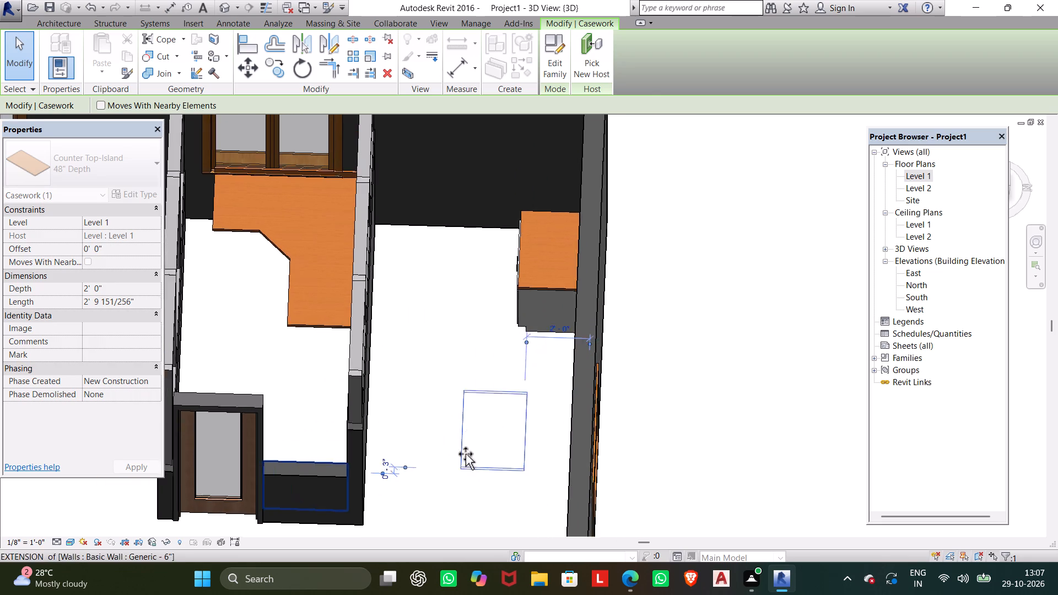
pyautogui.moveTo(466, 454); pyautogui.dragTo(466, 457)
pyautogui.moveTo(463, 432); pyautogui.dragTo(709, 174, button='middle')
pyautogui.scroll(-1, 473, 423)
pyautogui.moveTo(715, 176); pyautogui.dragTo(584, 318)
pyautogui.press('Escape')
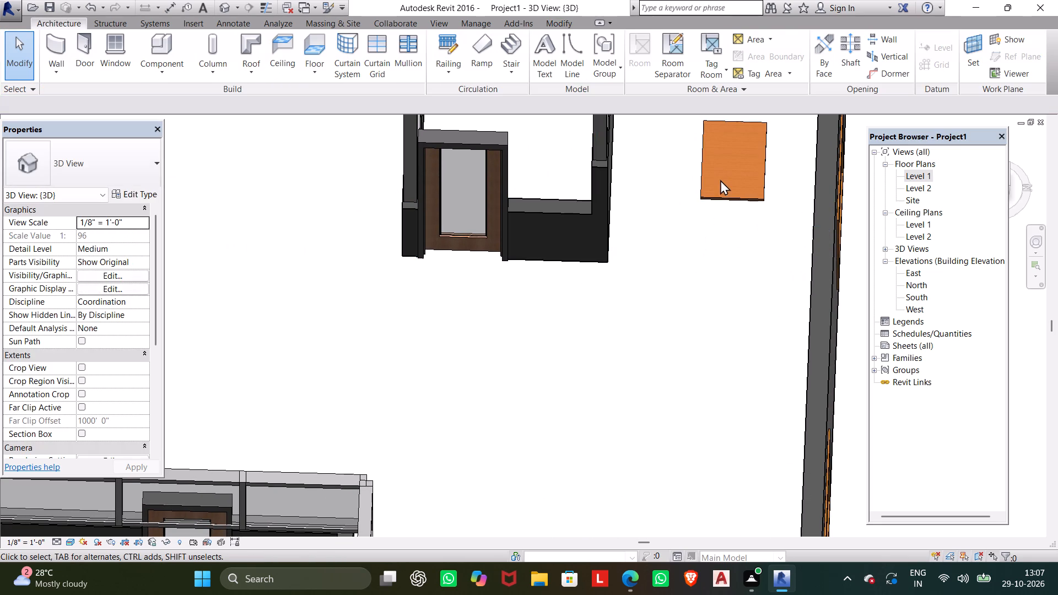
# Move the copied counter top to the base cabinet in the southeast glazed room, about 12' 2" from that room's north partition.
pyautogui.click(720, 180)
pyautogui.click(704, 195)
pyautogui.moveTo(704, 197); pyautogui.dragTo(440, 364)
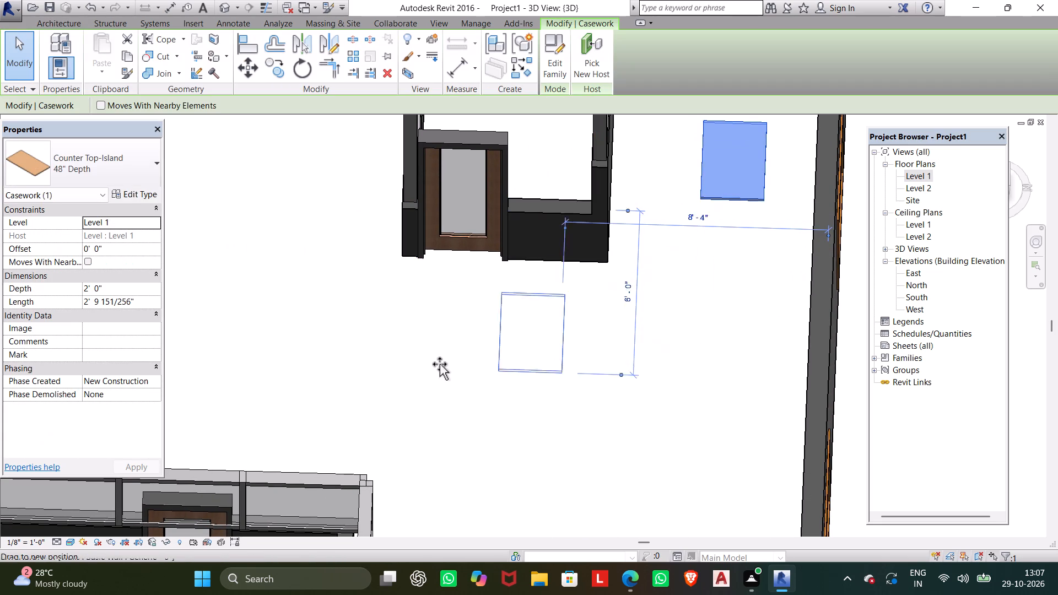
pyautogui.moveTo(440, 364); pyautogui.dragTo(796, 436)
pyautogui.scroll(-1, 294, 340)
pyautogui.moveTo(320, 345); pyautogui.dragTo(871, 368, button='middle')
pyautogui.scroll(-4, 797, 434)
pyautogui.moveTo(796, 436); pyautogui.dragTo(552, 404)
pyautogui.moveTo(712, 474); pyautogui.dragTo(608, 353, button='middle')
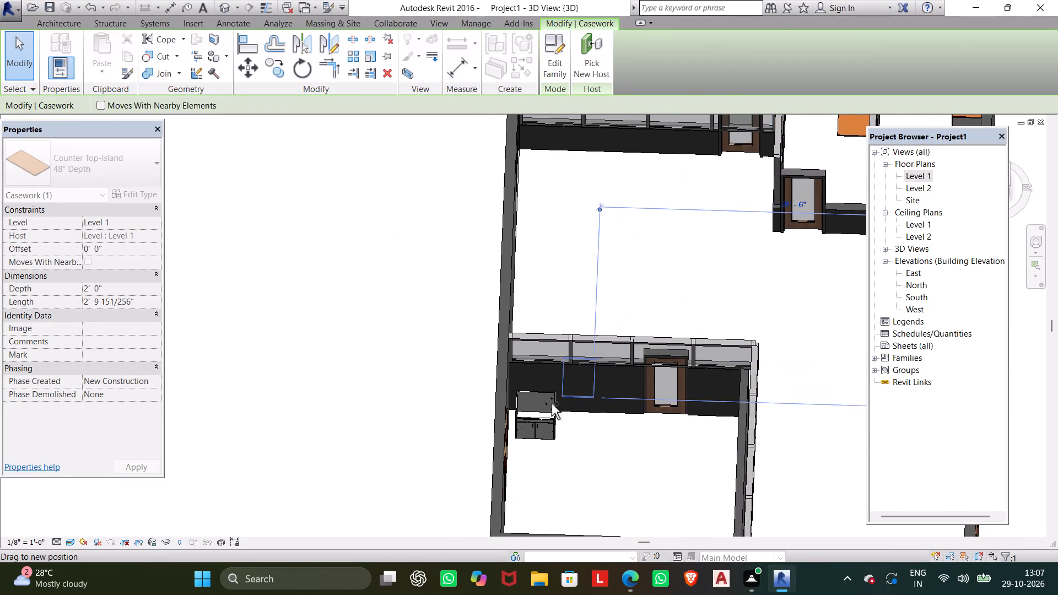
pyautogui.moveTo(552, 404); pyautogui.dragTo(523, 422)
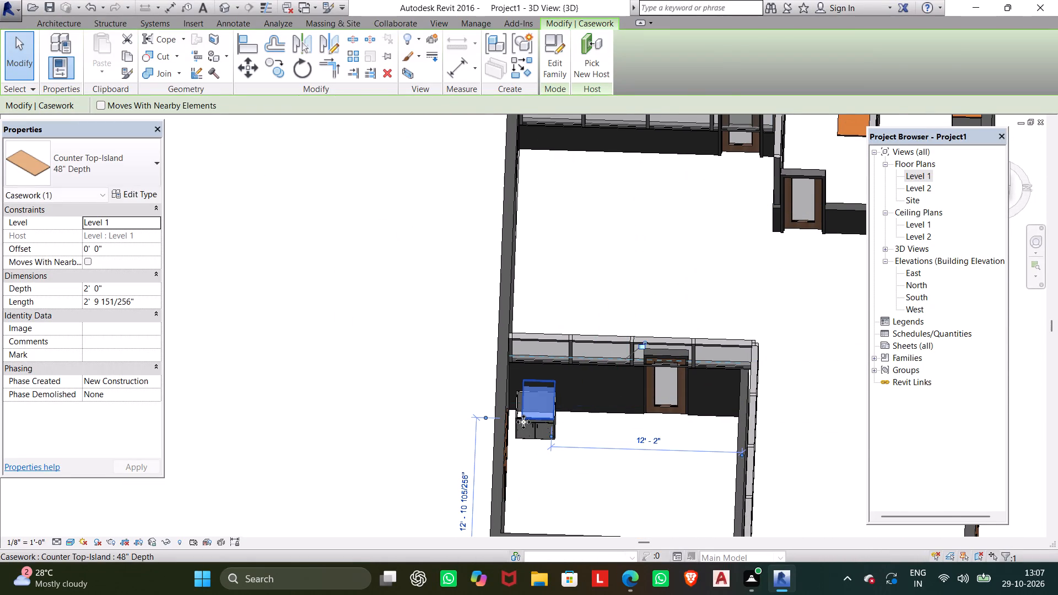
# Reorient the copied counter top in place and shift it over the southeast room's base cabinet.
pyautogui.press('space')
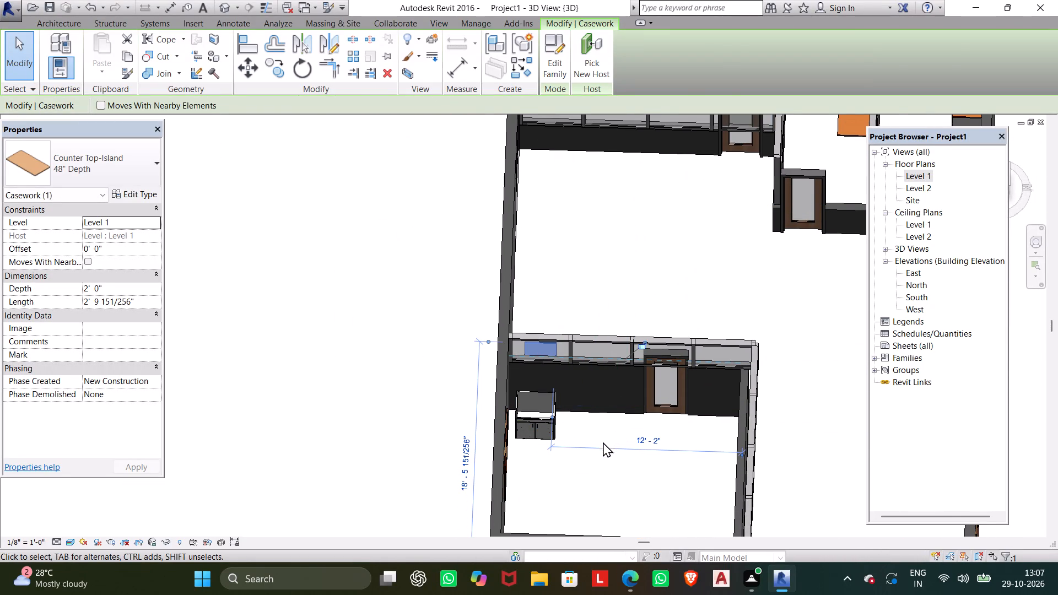
pyautogui.press('space')
pyautogui.press('space')
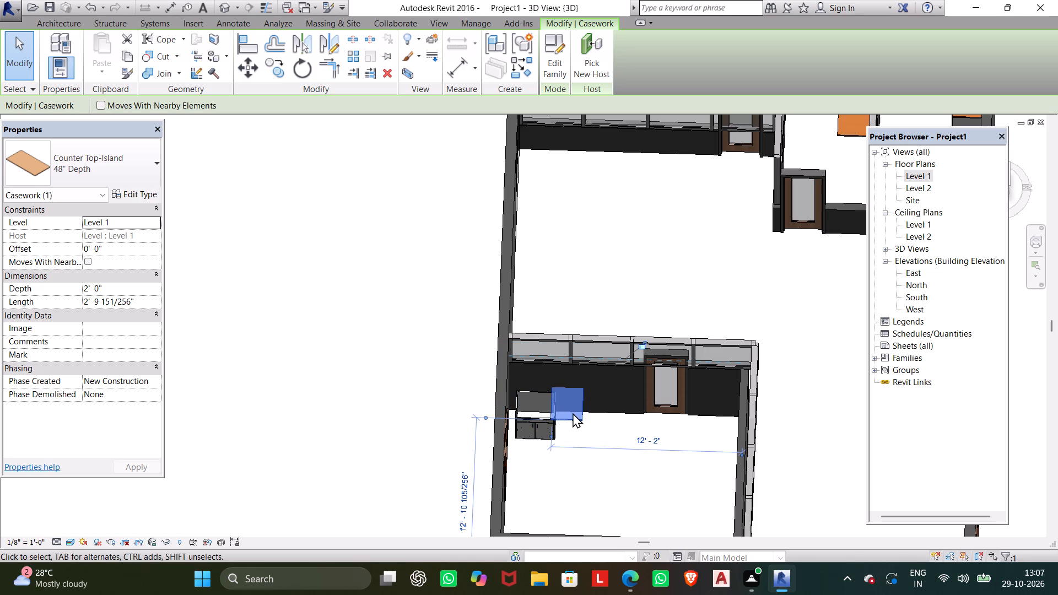
pyautogui.moveTo(567, 412); pyautogui.dragTo(575, 418, button='middle')
pyautogui.scroll(9, 567, 412)
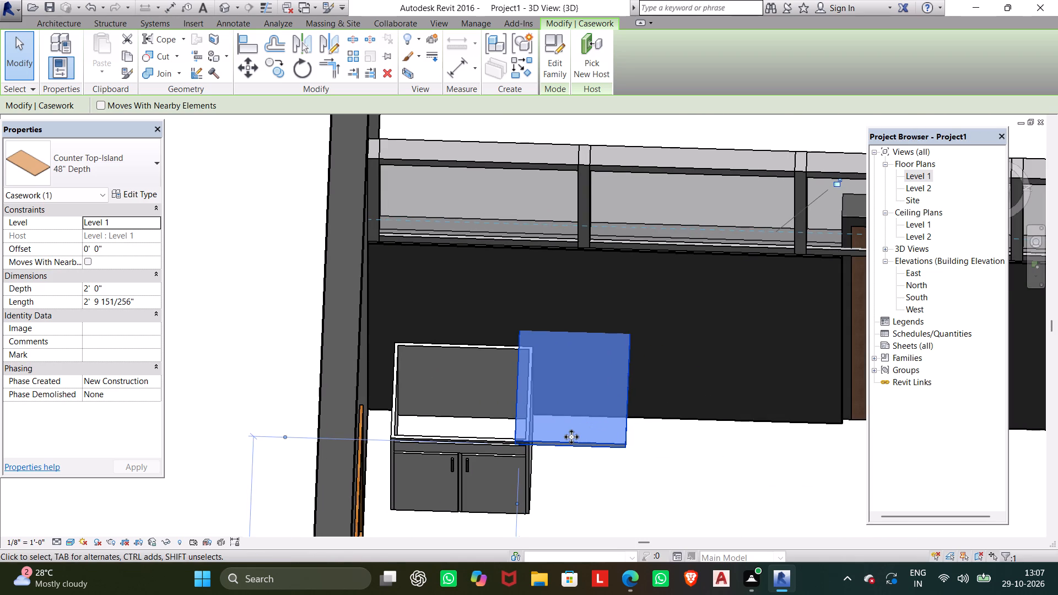
pyautogui.moveTo(602, 442); pyautogui.dragTo(514, 455)
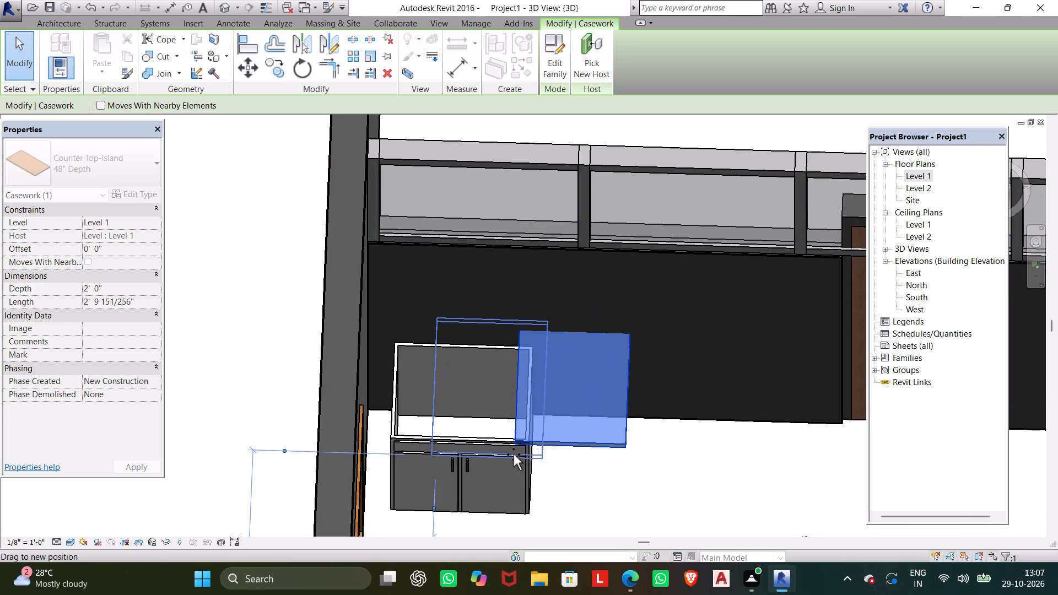
pyautogui.moveTo(514, 455); pyautogui.dragTo(501, 461)
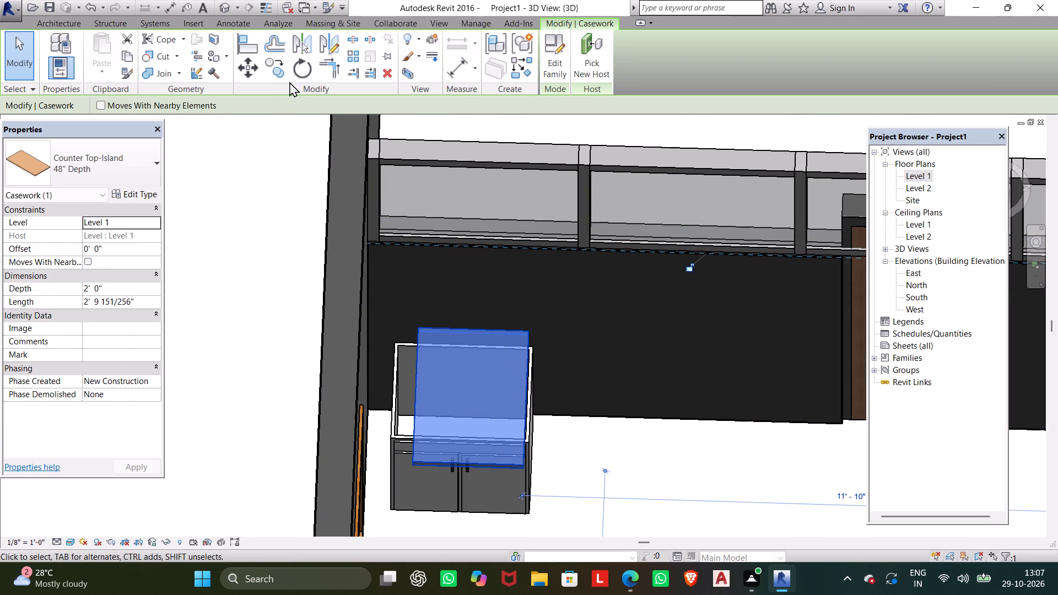
# Rotate the copied counter top freehand and shift it back over the southeast room's base cabinet.
pyautogui.click(301, 69)
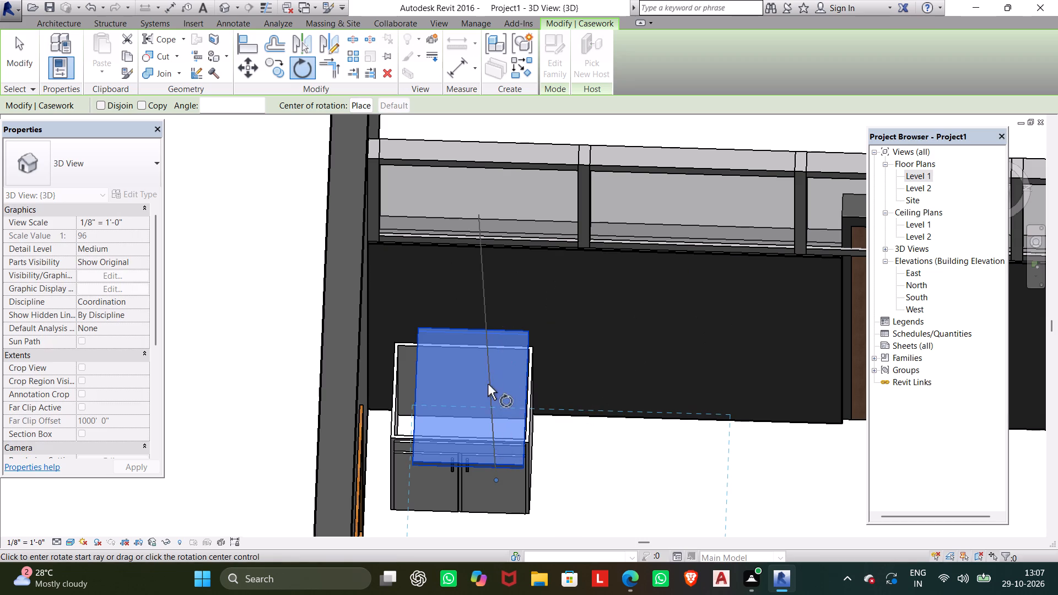
pyautogui.click(559, 473)
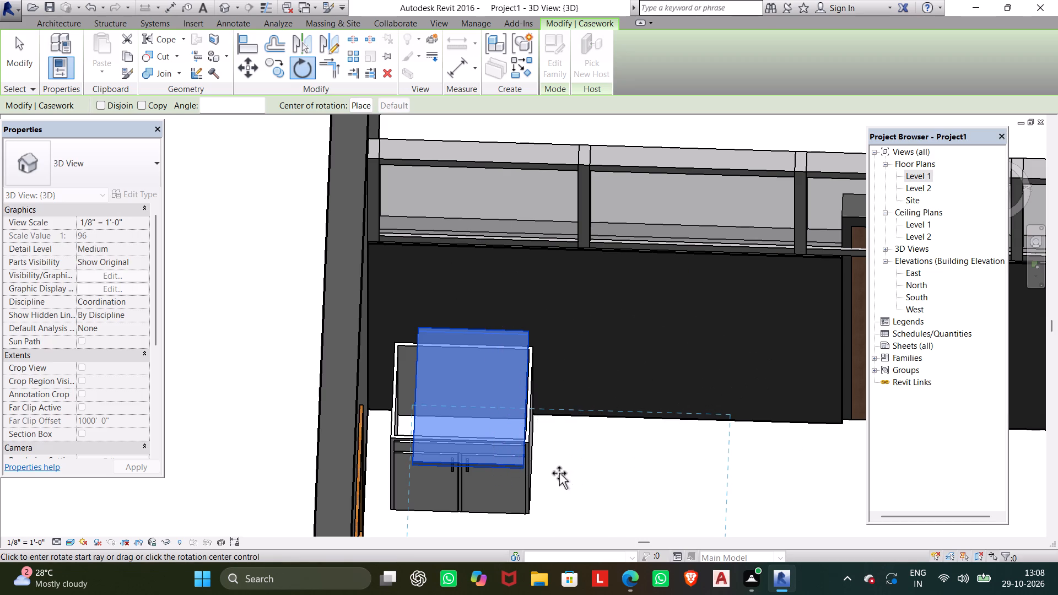
pyautogui.click(505, 495)
pyautogui.moveTo(549, 408); pyautogui.dragTo(553, 440)
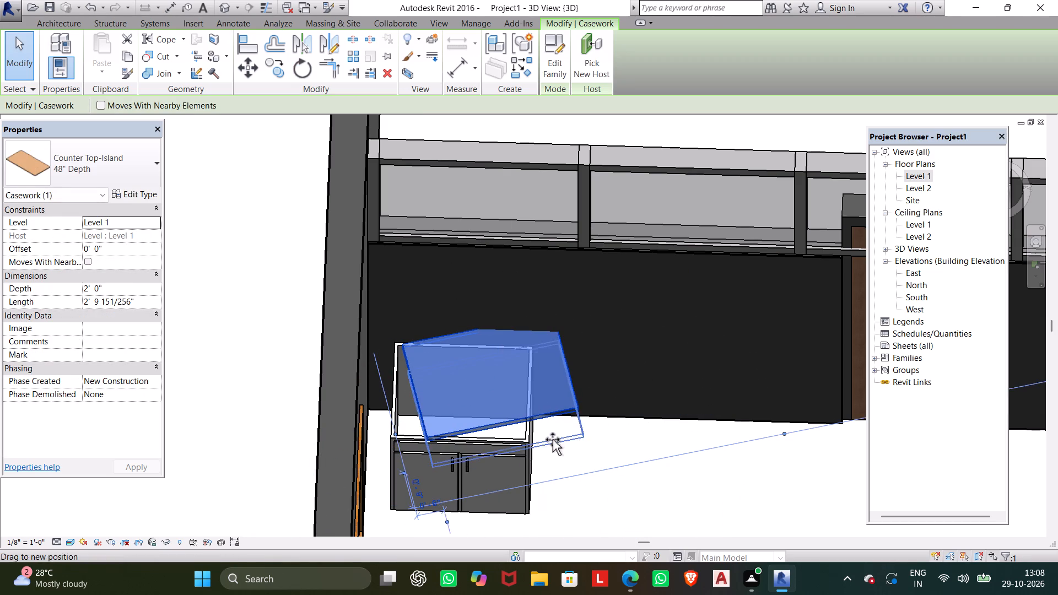
pyautogui.moveTo(553, 440); pyautogui.dragTo(542, 436)
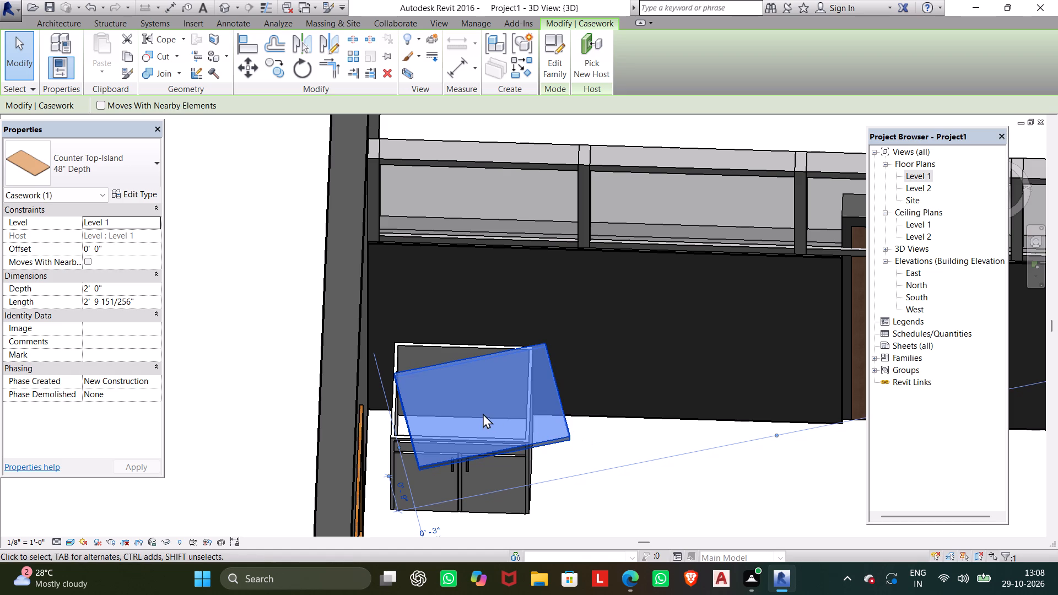
# Rotate the copied counter top freehand again above the southeast room's base cabinet.
pyautogui.click(309, 71)
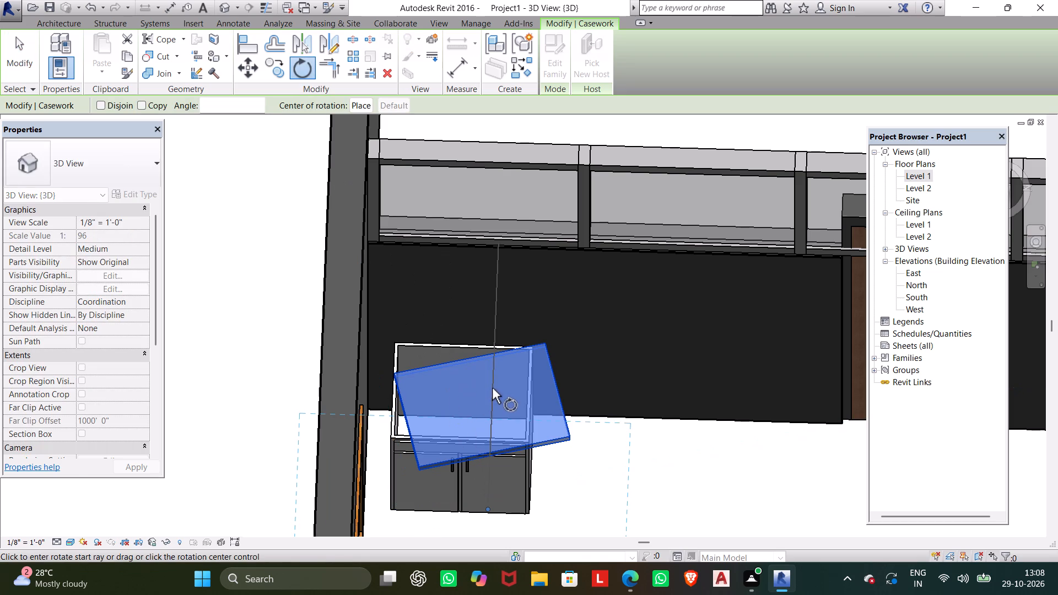
pyautogui.click(482, 390)
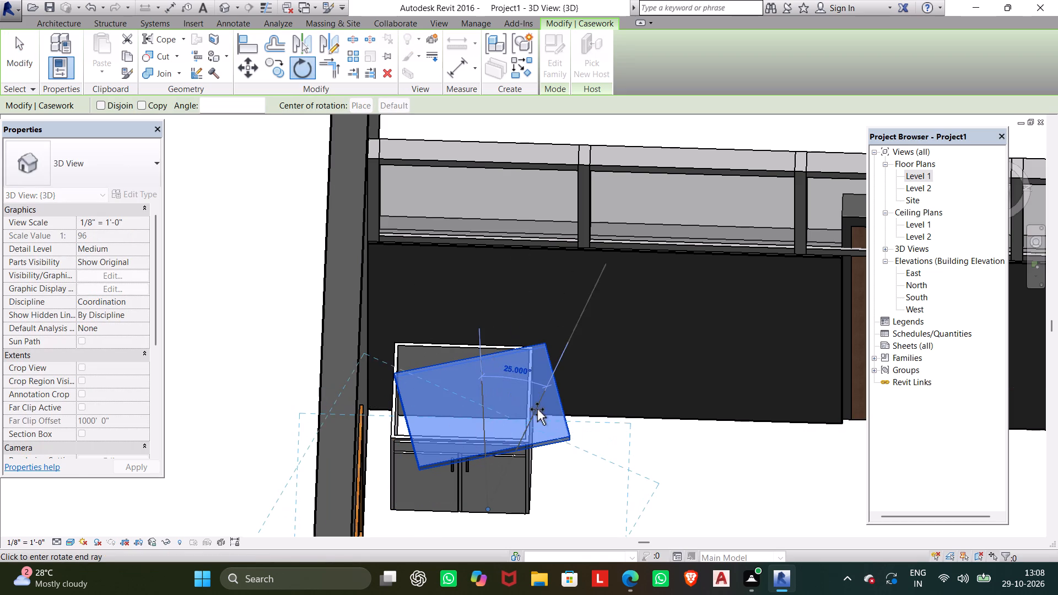
pyautogui.click(585, 497)
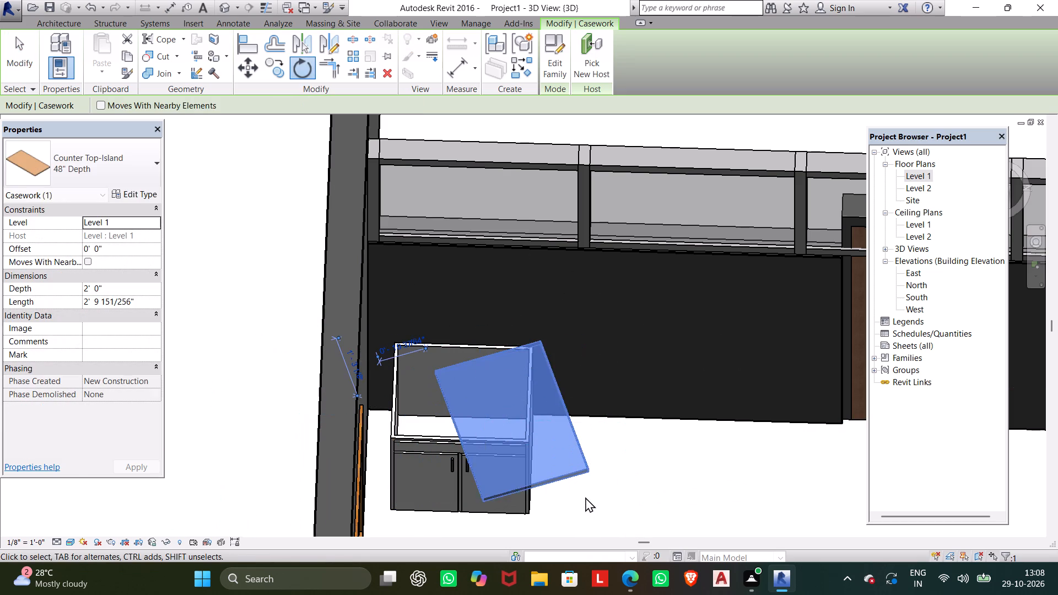
pyautogui.scroll(-2, 577, 420)
pyautogui.moveTo(577, 420); pyautogui.dragTo(627, 359, button='middle')
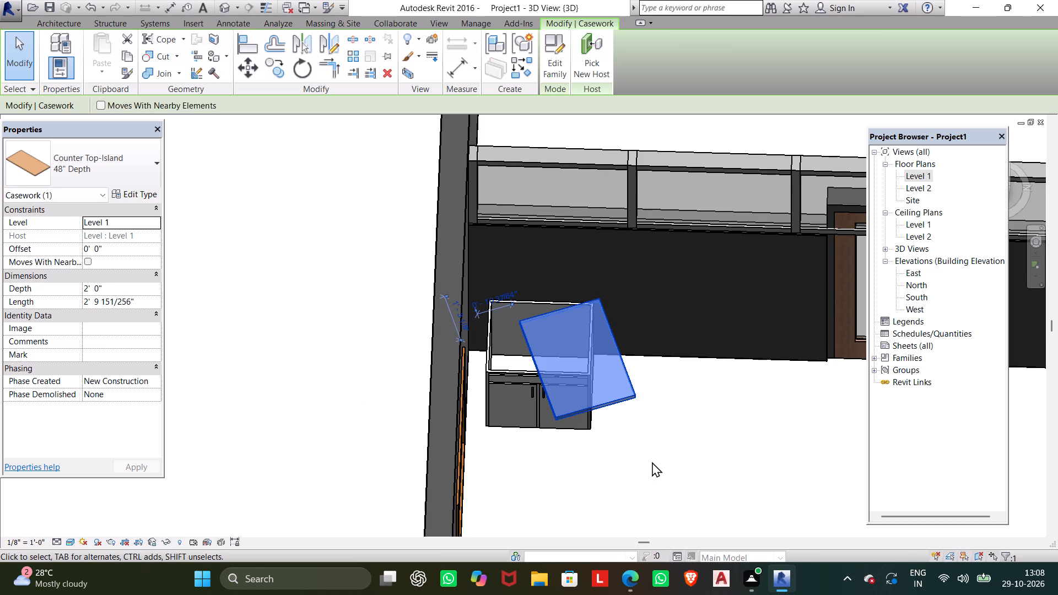
# Nudge the tilted counter top off the southeast room's base cabinet to clear space outside the adjoining exterior wall.
pyautogui.moveTo(652, 457); pyautogui.dragTo(641, 415)
pyautogui.click(628, 396)
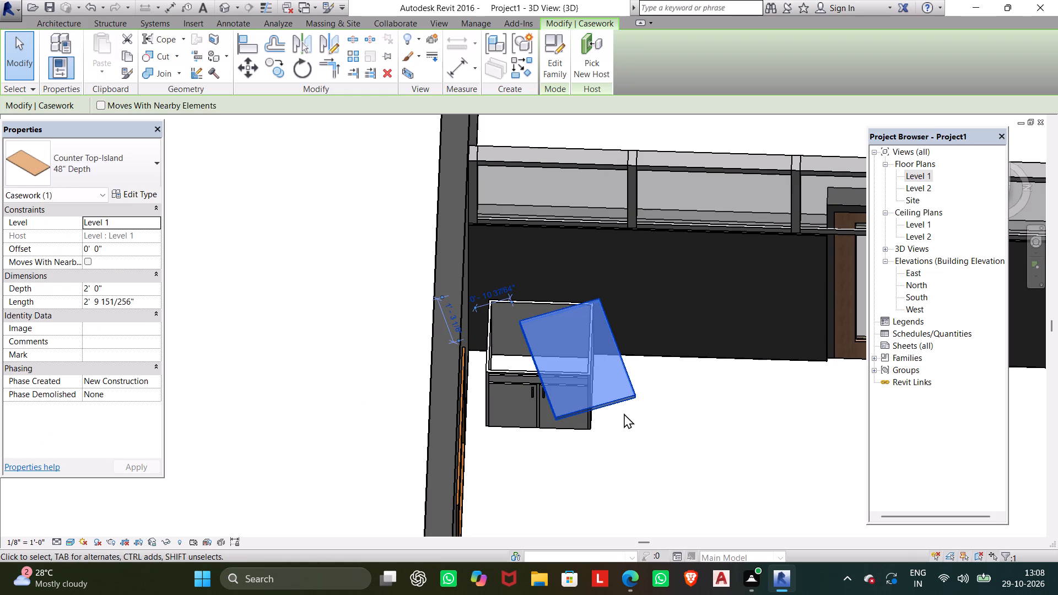
pyautogui.press('Left')
pyautogui.press('Left')
pyautogui.press('Left')
pyautogui.press('Left')
pyautogui.press('Left')
pyautogui.press('Left')
pyautogui.press('Left')
pyautogui.press('Left')
pyautogui.press('Left')
pyautogui.press('Left')
pyautogui.press('Left')
pyautogui.press('Left')
pyautogui.press('Left')
pyautogui.press('Left')
pyautogui.press('Left')
pyautogui.press('Left')
pyautogui.press('Left')
pyautogui.press('Left')
pyautogui.press('Left')
pyautogui.press('Left')
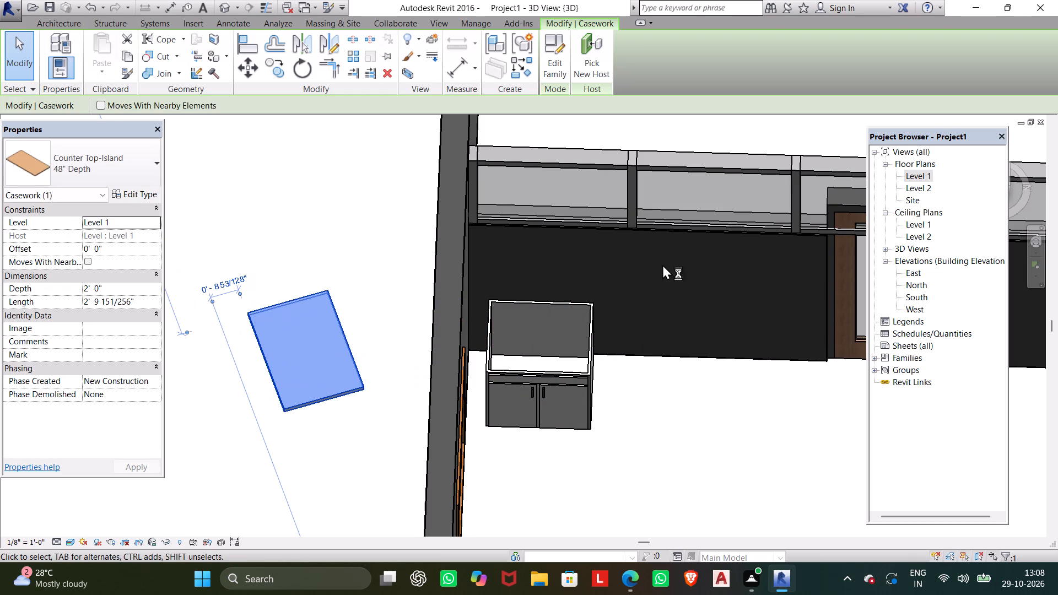
pyautogui.click(362, 395)
pyautogui.click(342, 397)
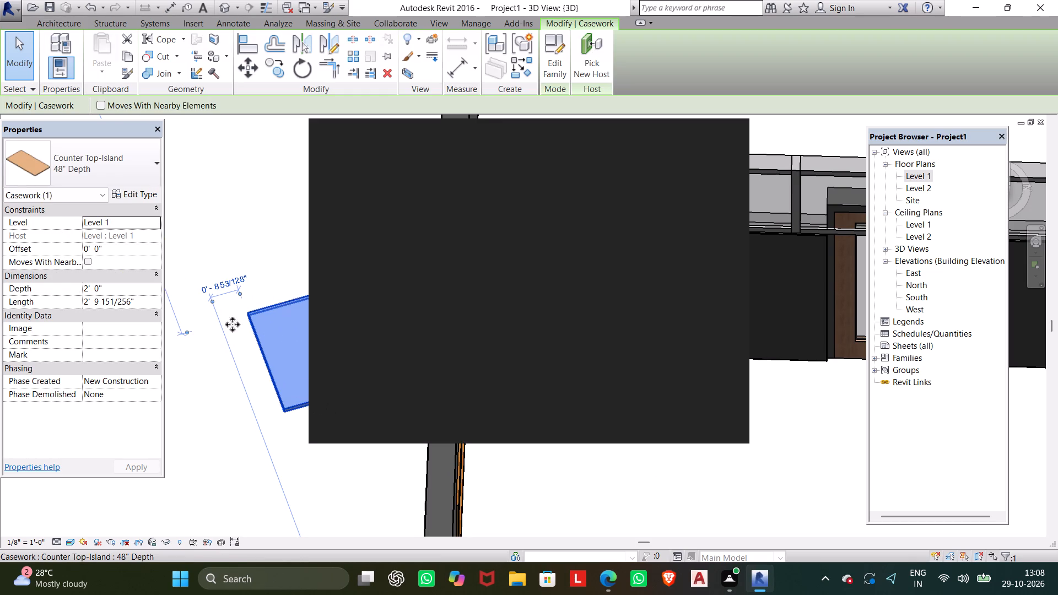
pyautogui.click(724, 139)
pyautogui.click(722, 139)
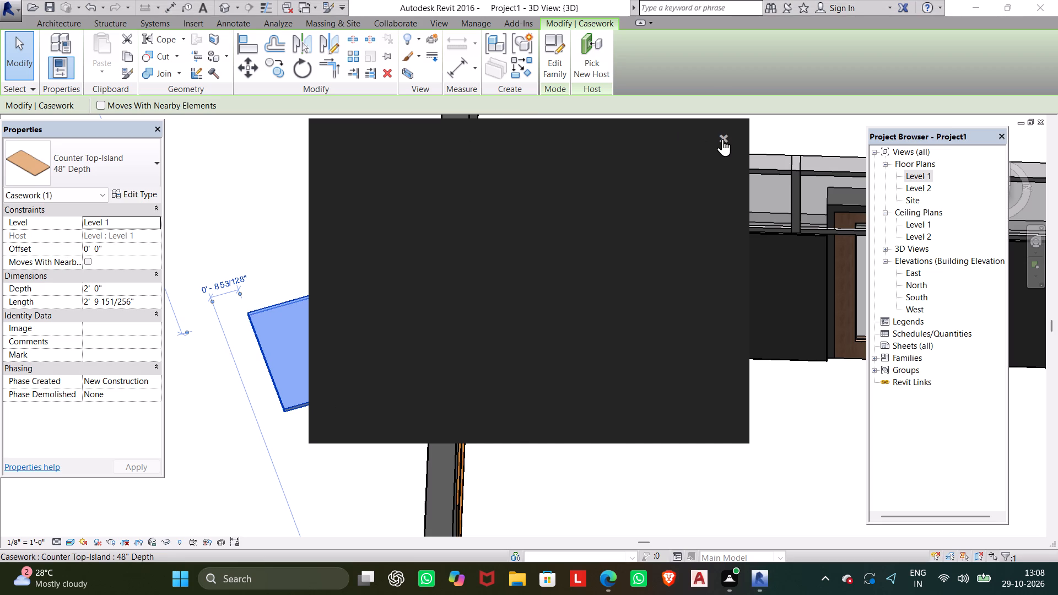
pyautogui.click(722, 140)
pyautogui.press('`')
pyautogui.press('Escape')
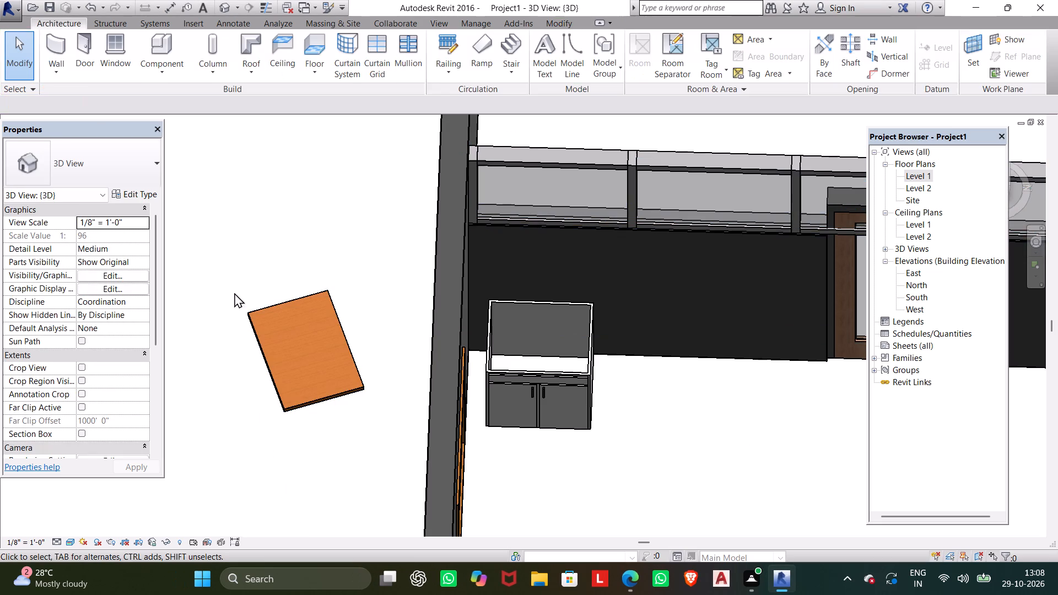
# Rotate the counter top clockwise outside the exterior wall so its edges are square with the office walls.
pyautogui.moveTo(309, 434); pyautogui.dragTo(290, 406)
pyautogui.click(258, 352)
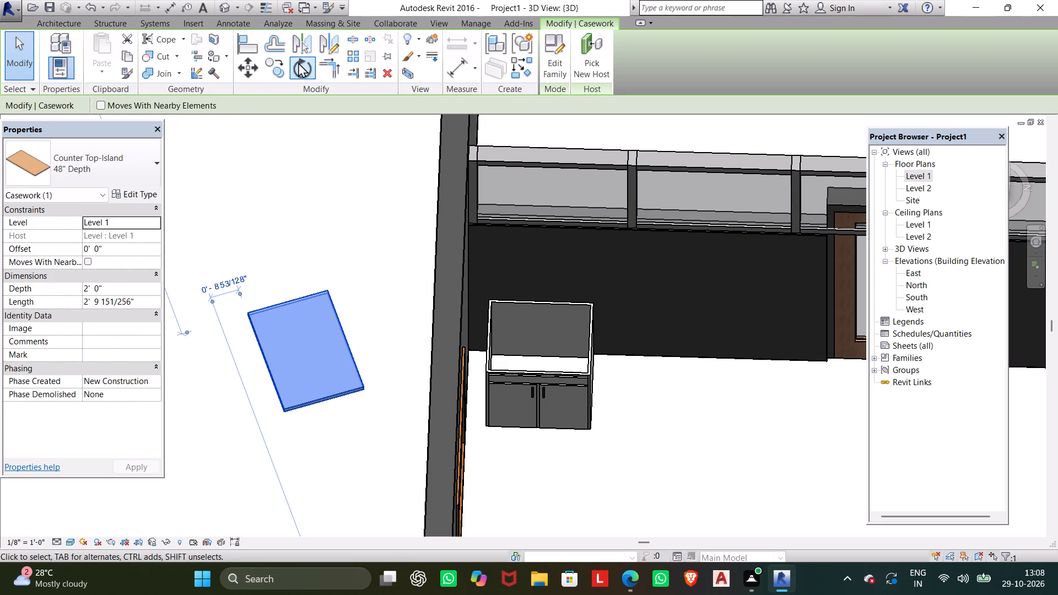
pyautogui.click(298, 63)
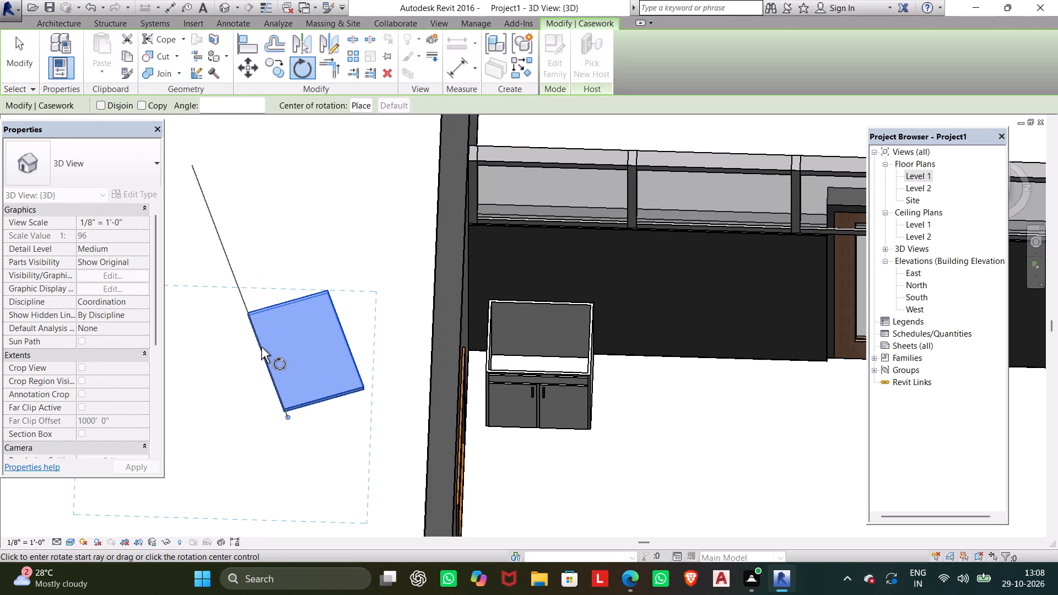
pyautogui.click(260, 346)
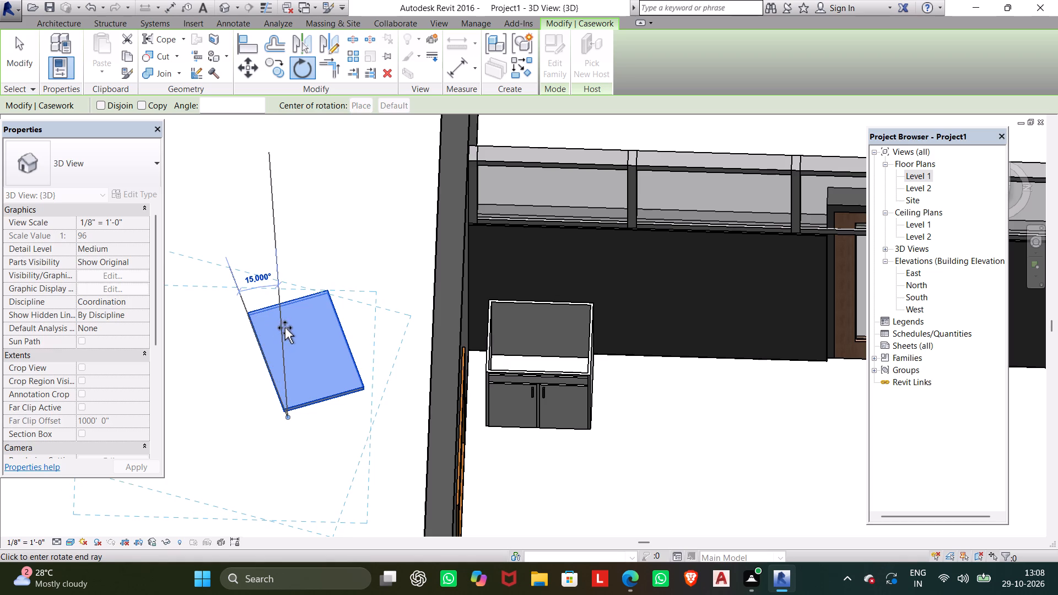
pyautogui.click(289, 328)
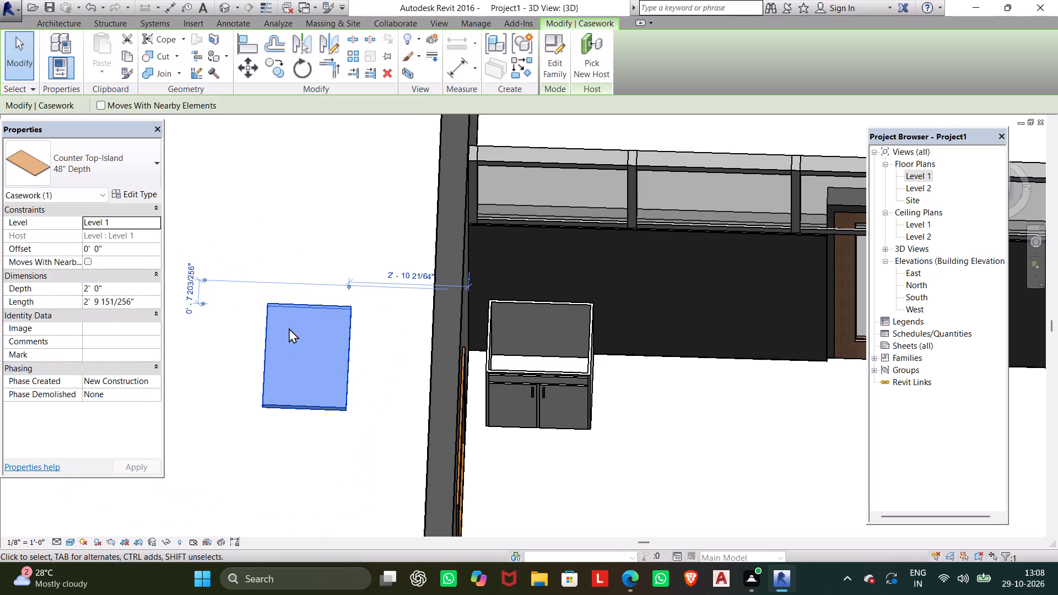
# Rotate the counter top a further 90° so its long side runs parallel to the base cabinet's front.
pyautogui.scroll(-2, 354, 396)
pyautogui.moveTo(354, 392); pyautogui.dragTo(362, 379, button='middle')
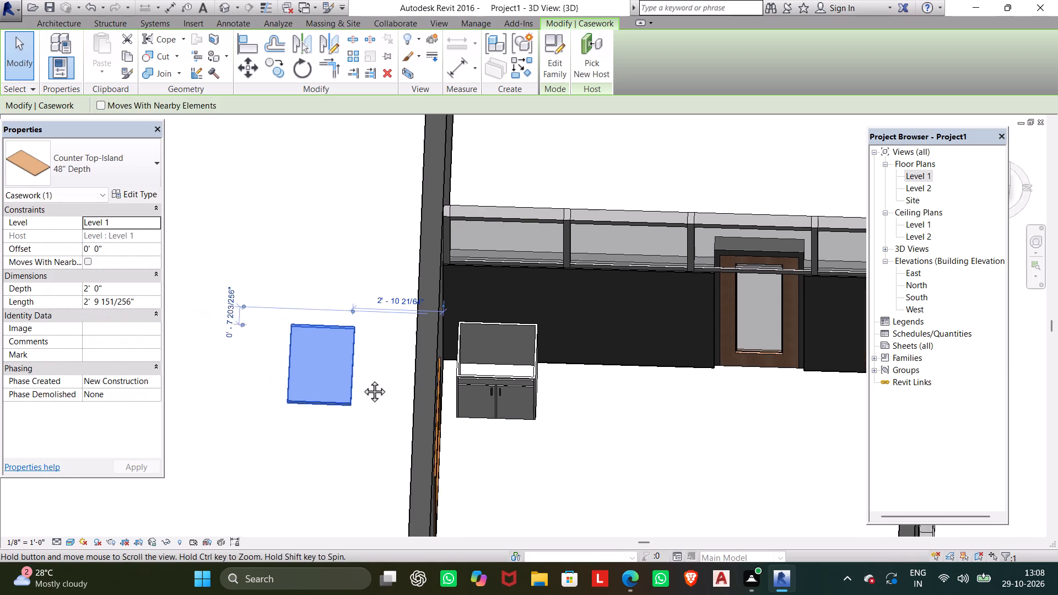
pyautogui.moveTo(362, 379); pyautogui.dragTo(388, 344, button='middle')
pyautogui.press('Escape')
pyautogui.moveTo(392, 378); pyautogui.dragTo(391, 378)
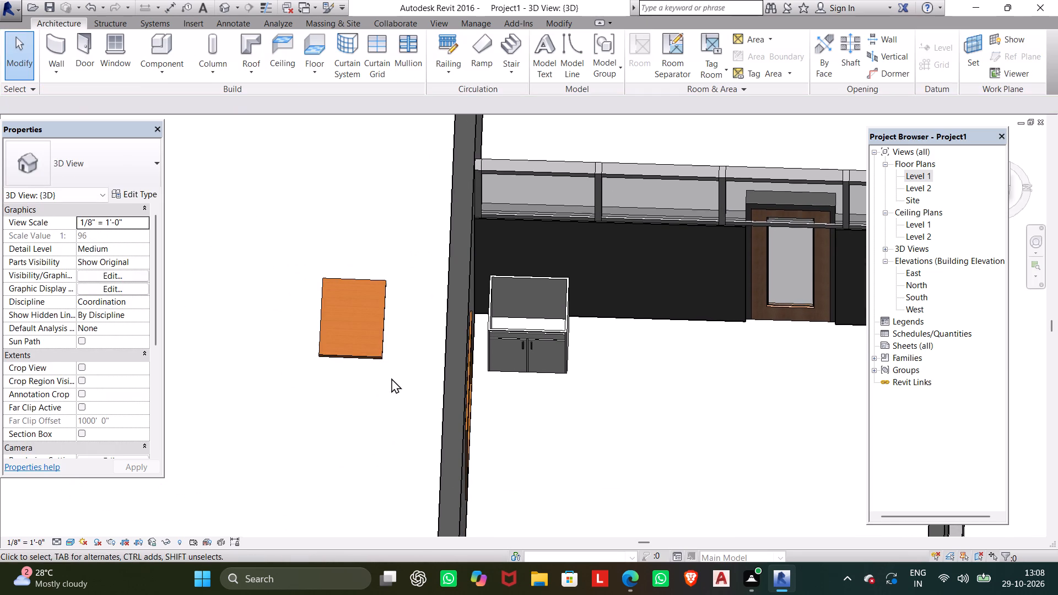
pyautogui.moveTo(391, 378); pyautogui.dragTo(378, 374)
pyautogui.moveTo(422, 383); pyautogui.dragTo(292, 278)
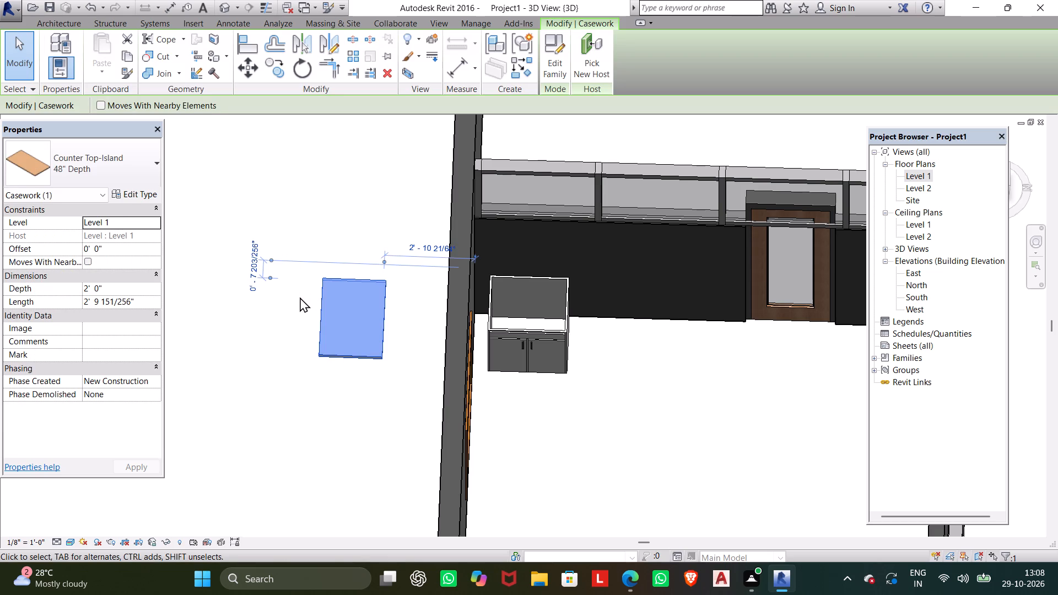
pyautogui.click(303, 75)
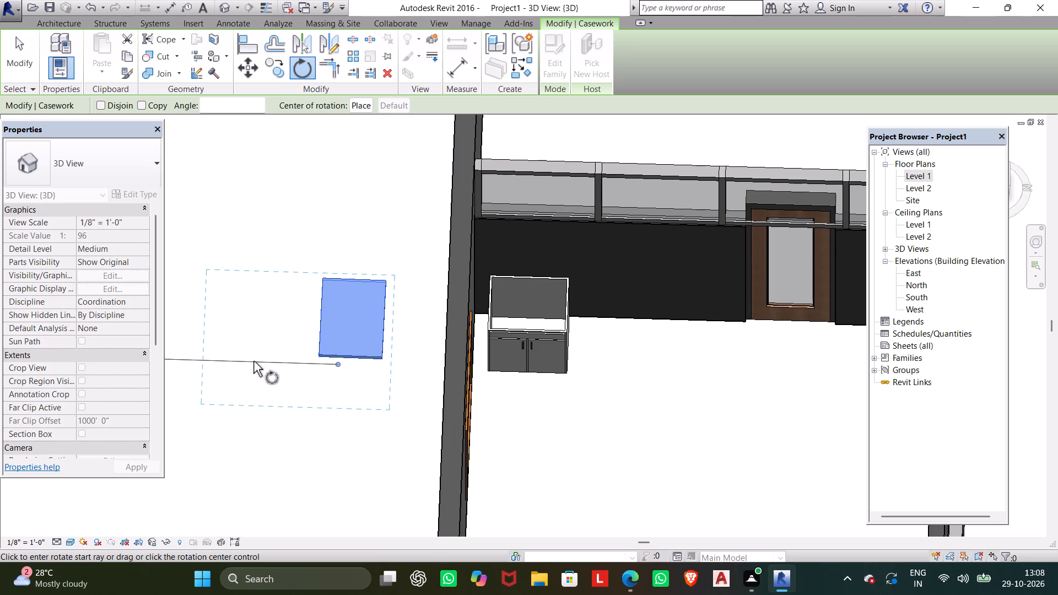
pyautogui.click(253, 361)
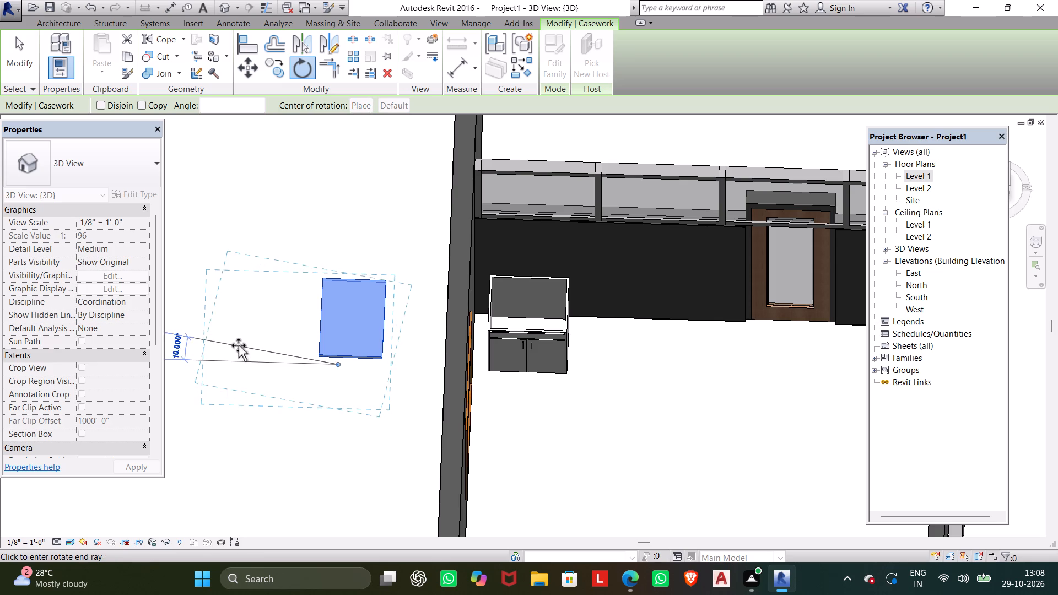
pyautogui.click(337, 290)
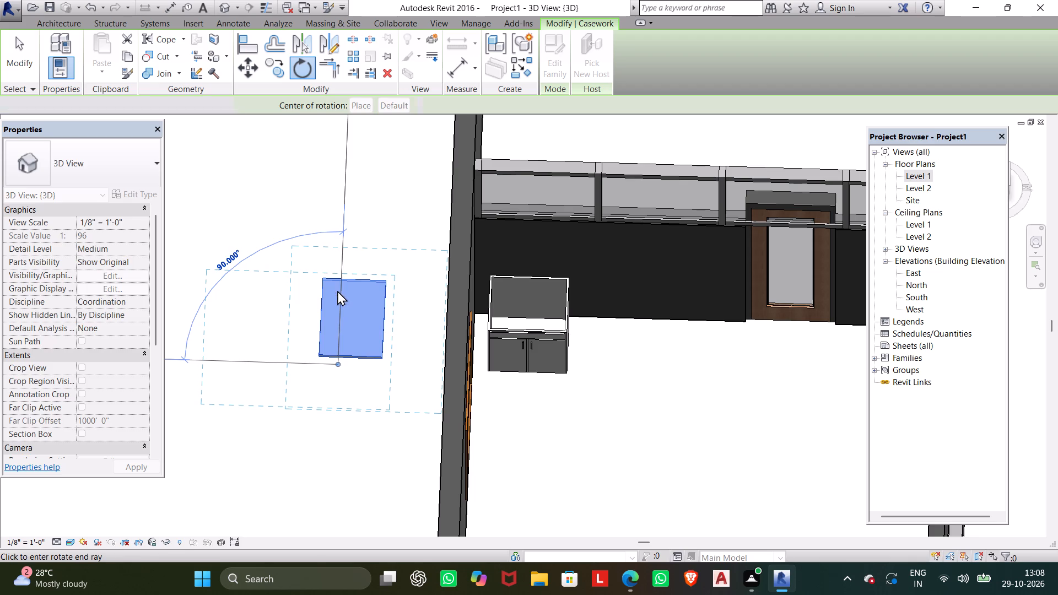
pyautogui.click(341, 329)
pyautogui.click(349, 329)
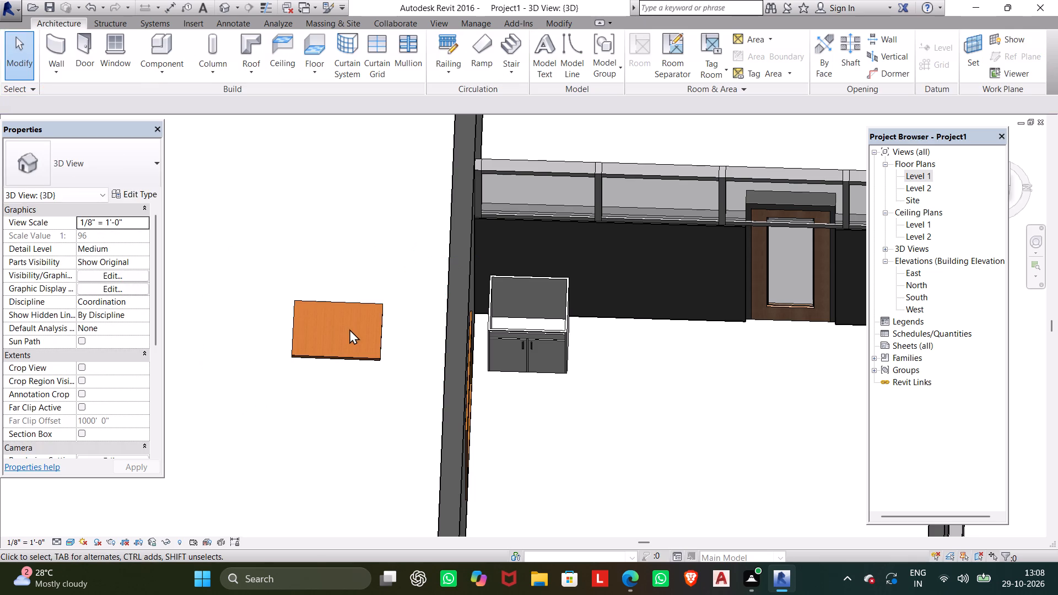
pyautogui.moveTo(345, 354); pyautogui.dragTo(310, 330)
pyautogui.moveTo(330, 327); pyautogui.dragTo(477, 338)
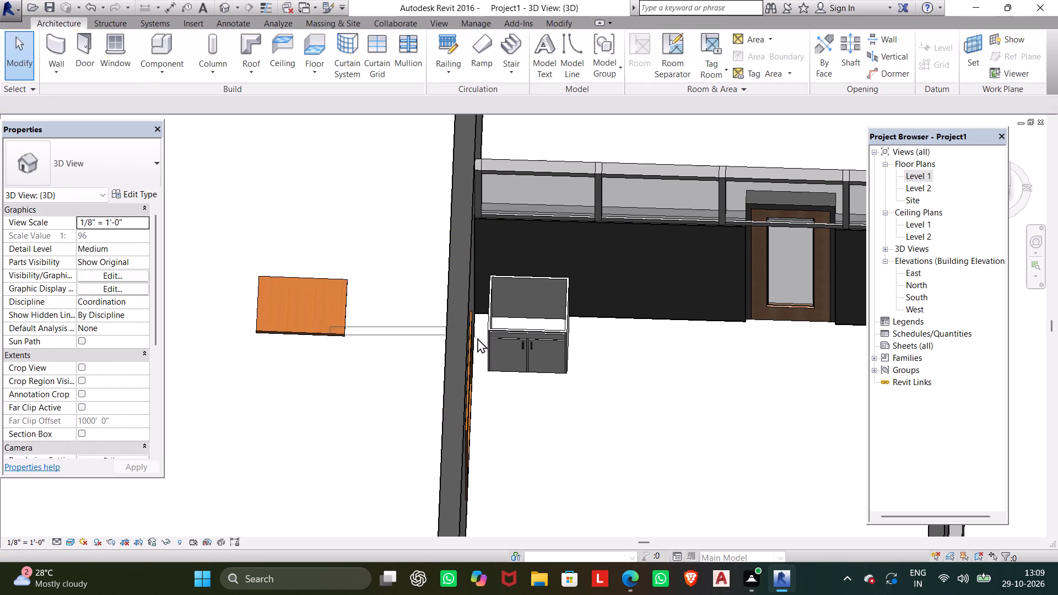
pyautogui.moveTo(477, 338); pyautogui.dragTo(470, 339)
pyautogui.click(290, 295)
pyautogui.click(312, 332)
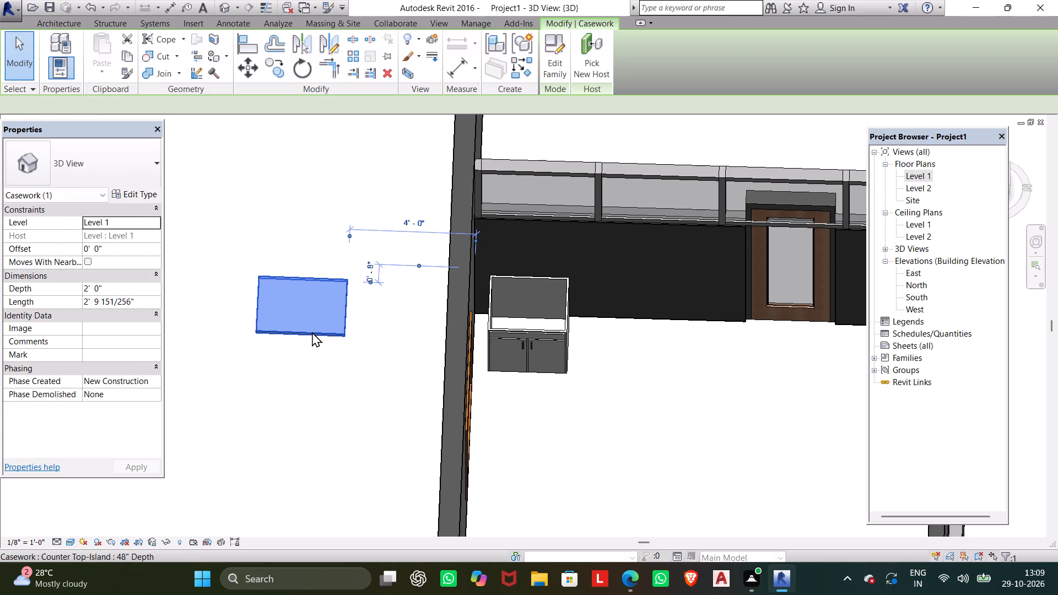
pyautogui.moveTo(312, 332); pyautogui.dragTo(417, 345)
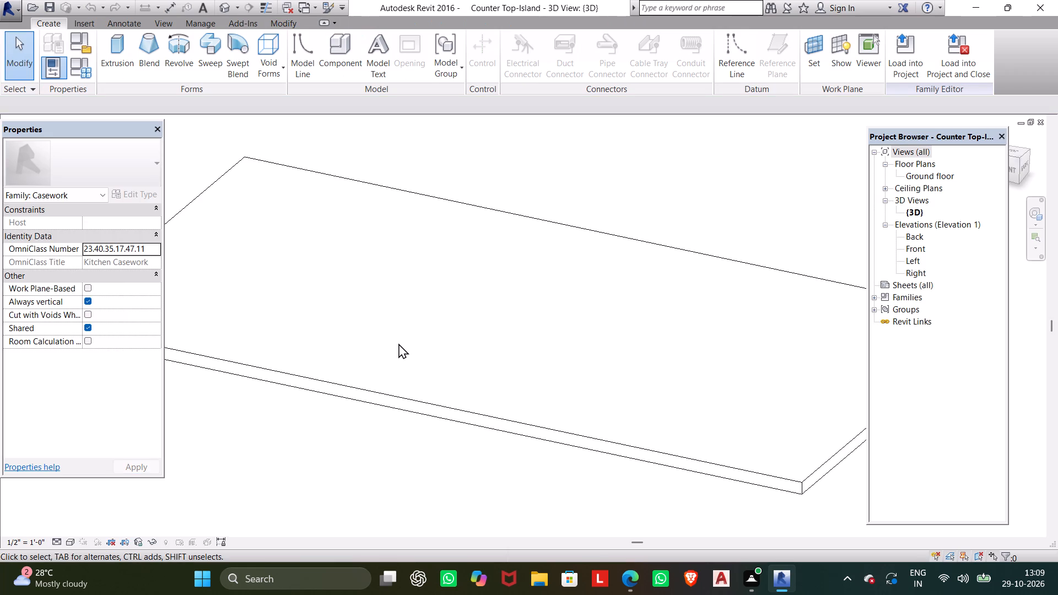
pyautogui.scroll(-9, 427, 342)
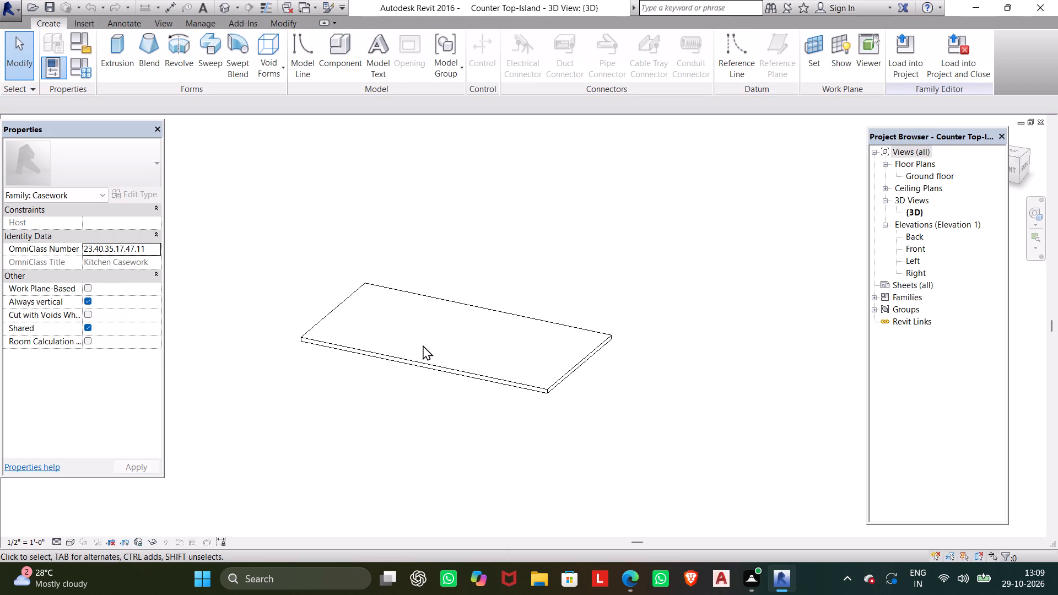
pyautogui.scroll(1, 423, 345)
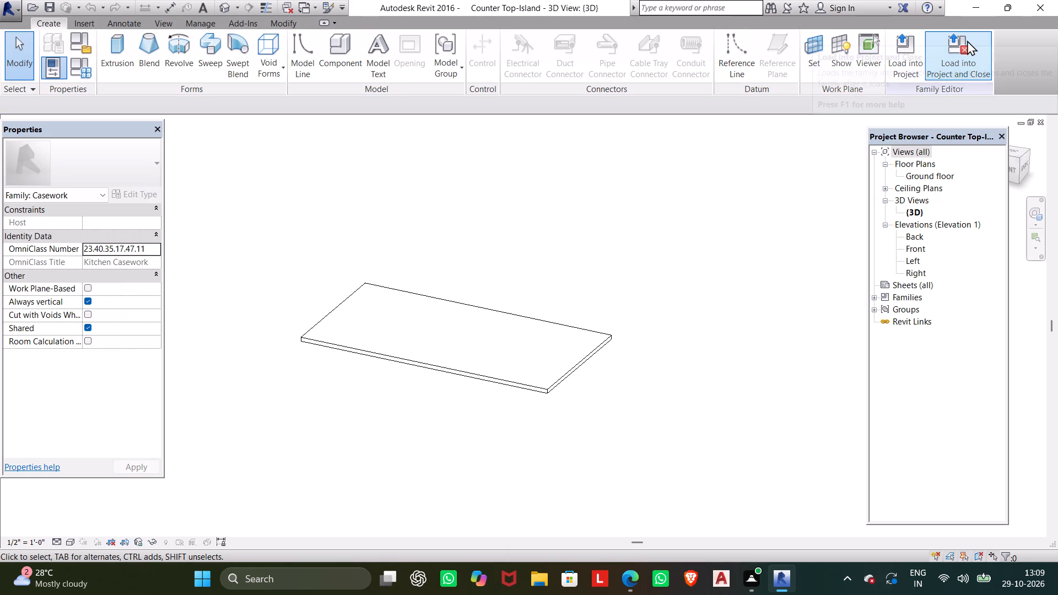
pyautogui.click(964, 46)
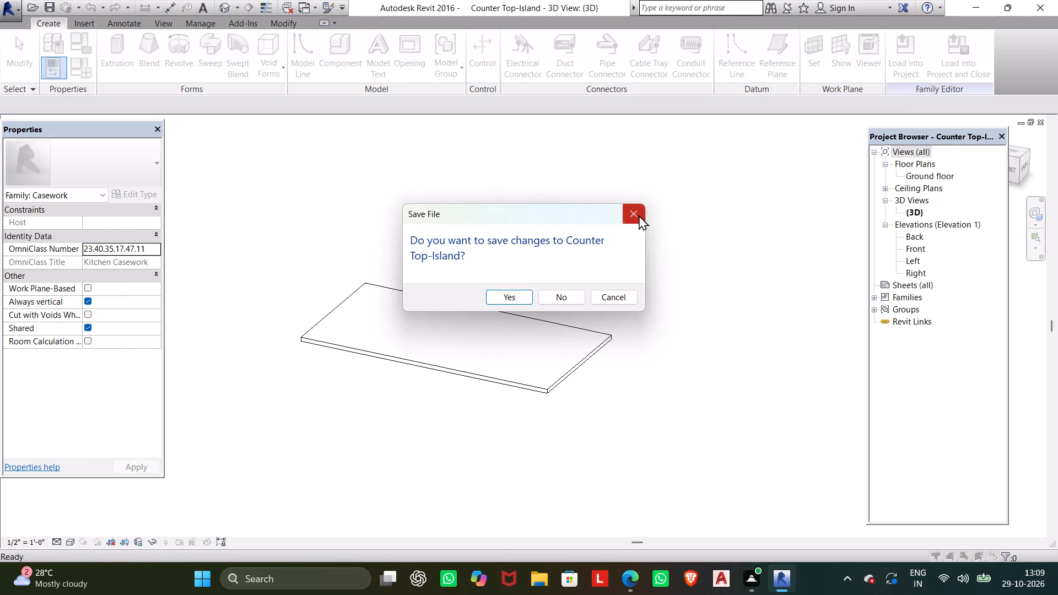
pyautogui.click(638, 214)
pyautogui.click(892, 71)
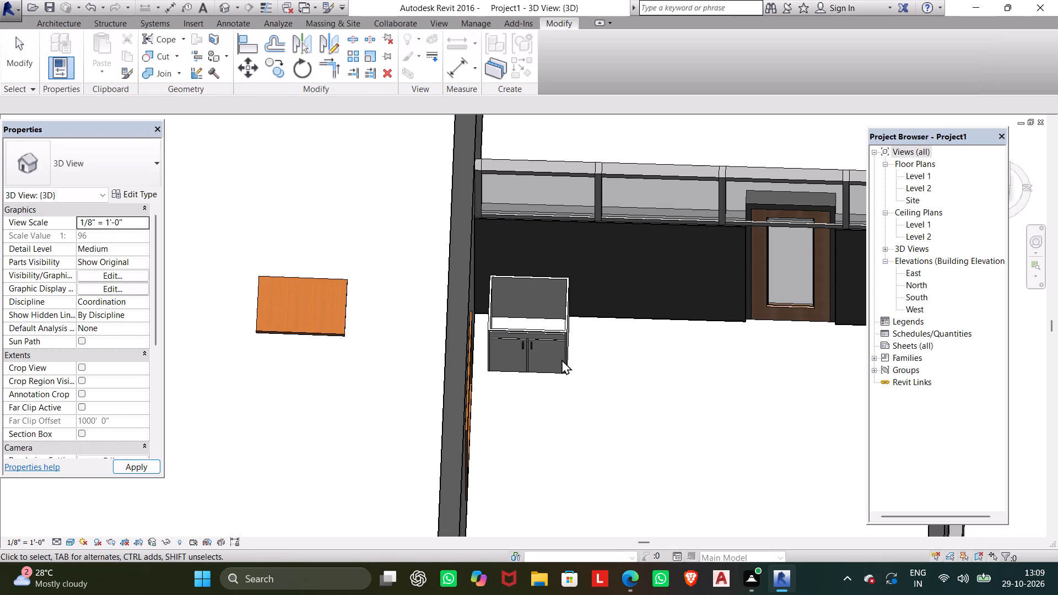
# Move the squared counter top from outside the exterior wall onto the southeast room's base cabinet, covering its open top.
pyautogui.click(346, 317)
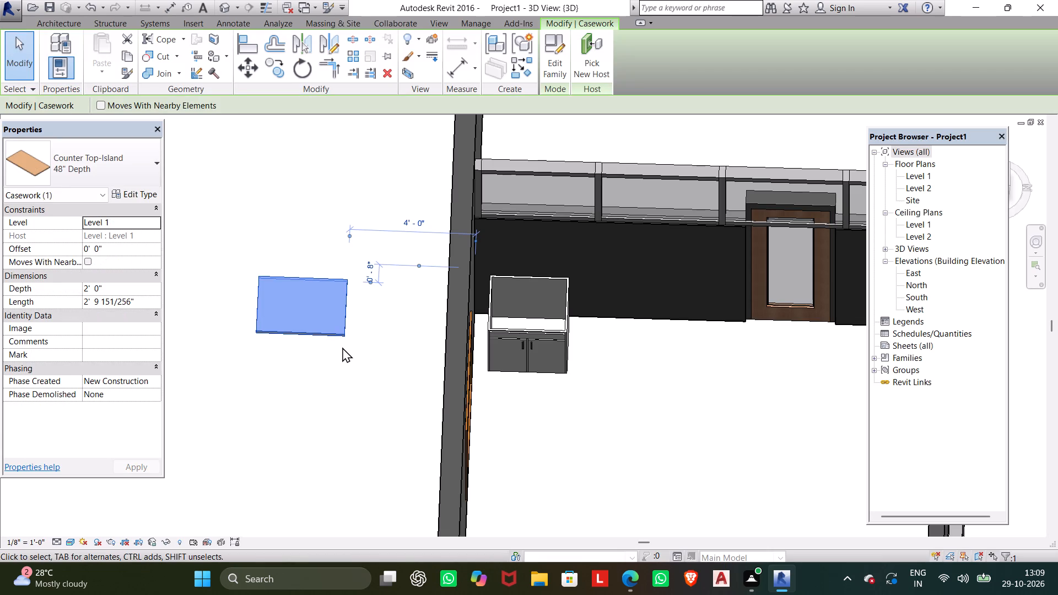
pyautogui.moveTo(307, 302); pyautogui.dragTo(373, 304)
pyautogui.moveTo(344, 334); pyautogui.dragTo(365, 334)
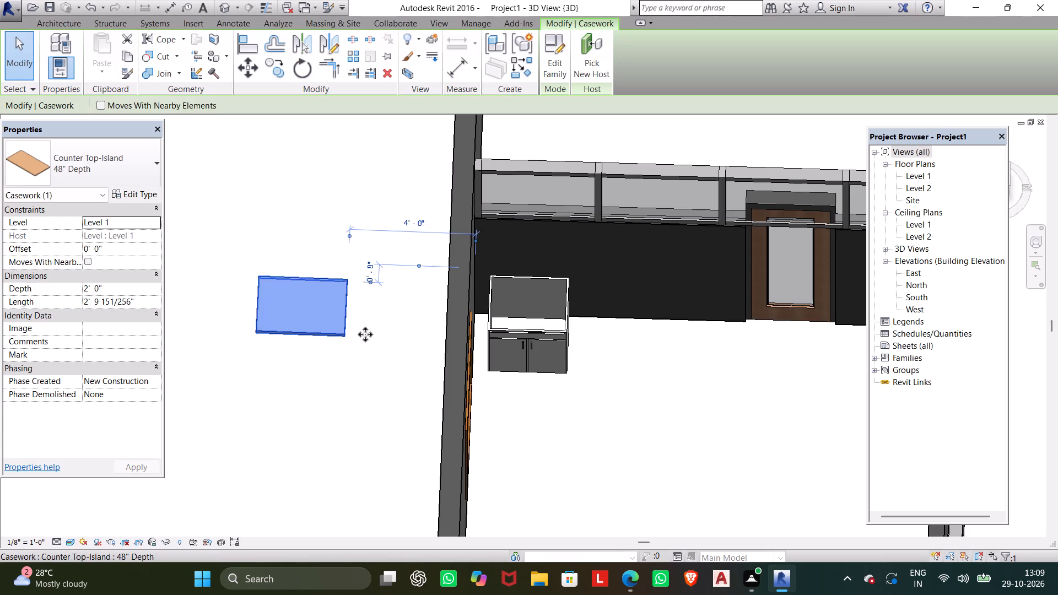
pyautogui.moveTo(365, 334); pyautogui.dragTo(570, 332)
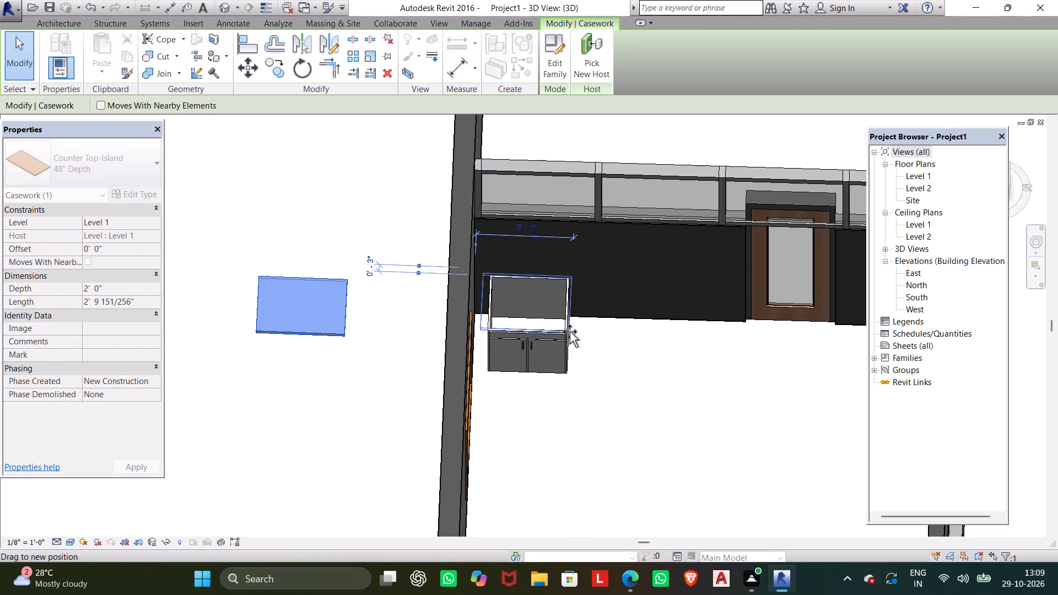
pyautogui.moveTo(570, 332); pyautogui.dragTo(571, 332)
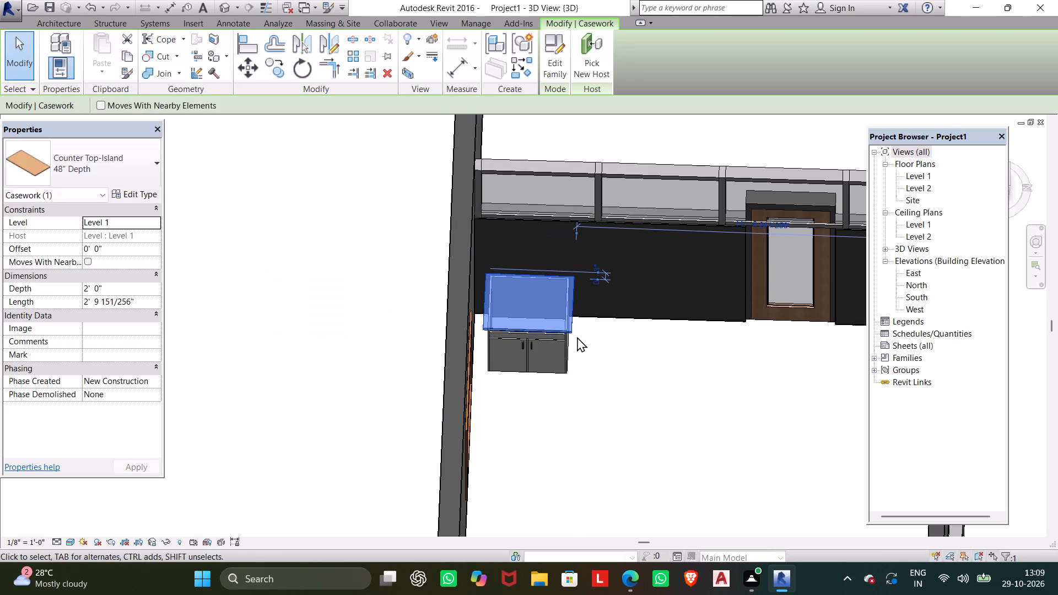
pyautogui.press('Escape')
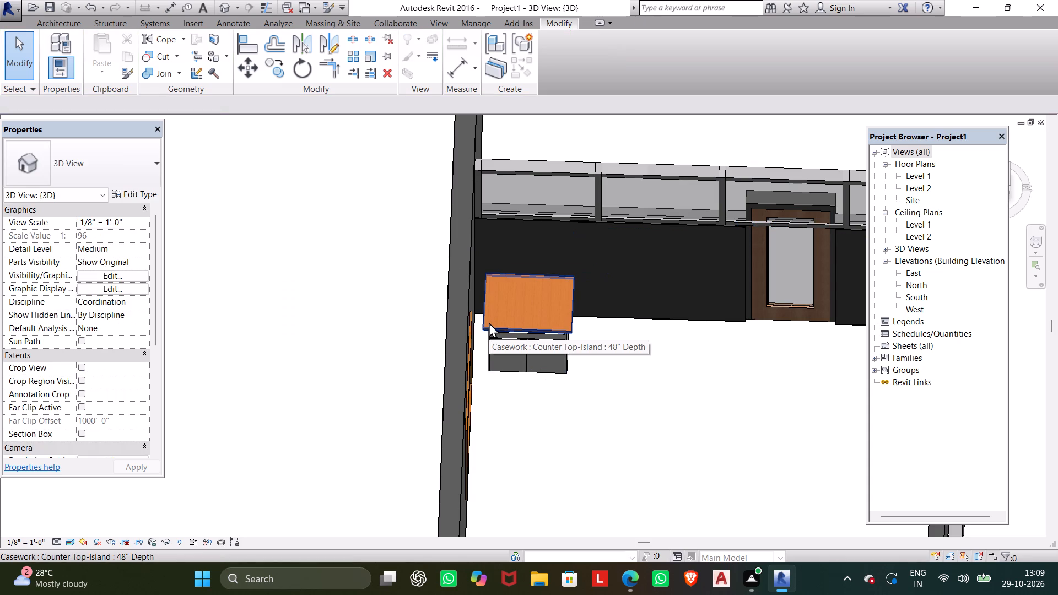
# Examine the counter top on the southeast room's base cabinet and the whole office layout from several 3D angles.
pyautogui.scroll(-3, 787, 372)
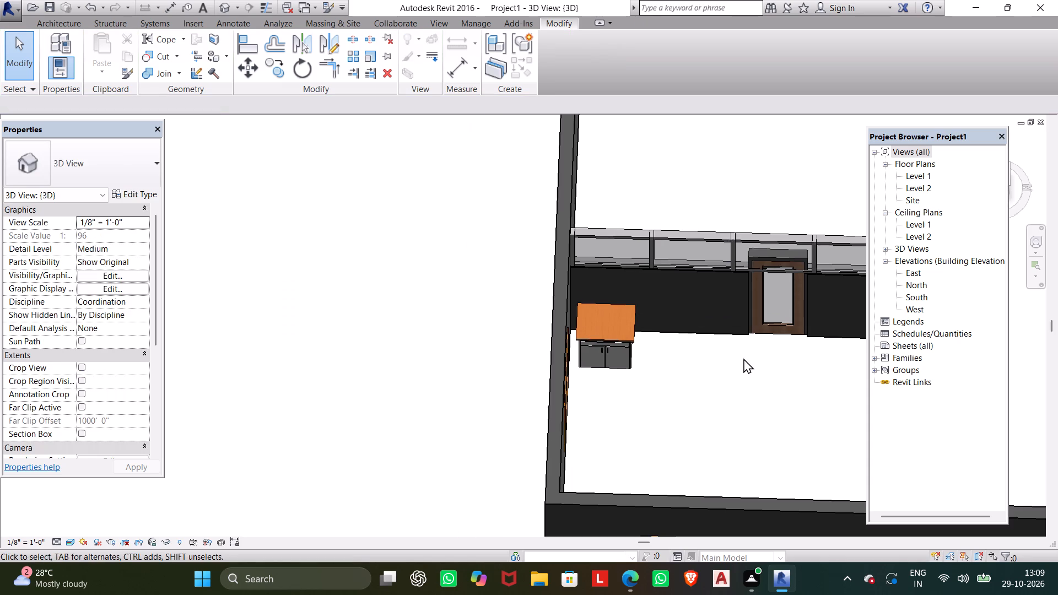
pyautogui.keyDown('shift'); pyautogui.moveTo(723, 348); pyautogui.dragTo(631, 333, button='middle'); pyautogui.keyUp('shift')
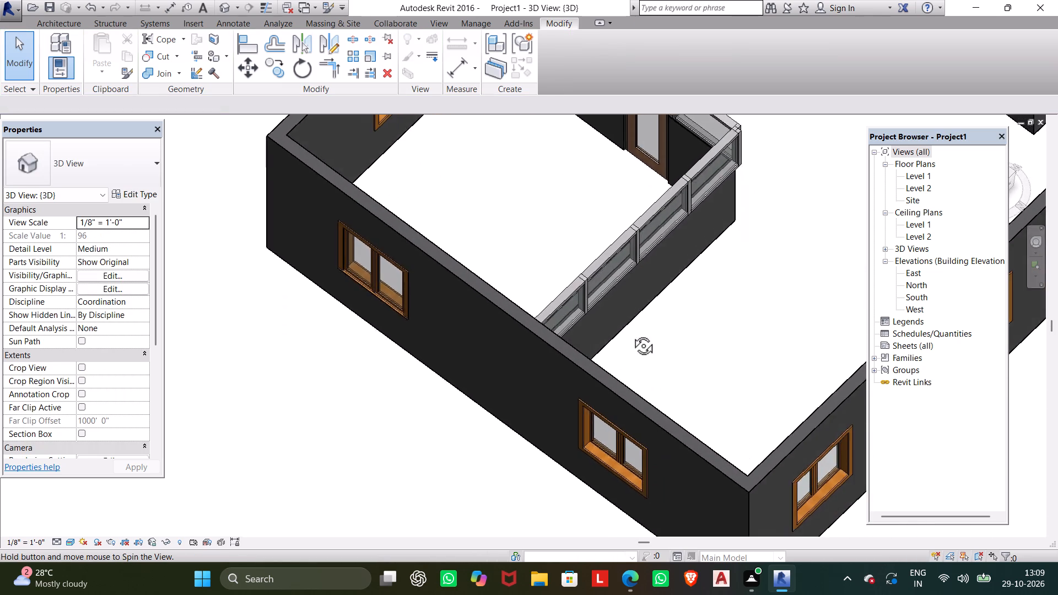
pyautogui.keyDown('shift'); pyautogui.moveTo(631, 333); pyautogui.dragTo(631, 330, button='middle'); pyautogui.keyUp('shift')
pyautogui.scroll(-5, 710, 309)
pyautogui.moveTo(701, 321); pyautogui.dragTo(613, 483, button='middle')
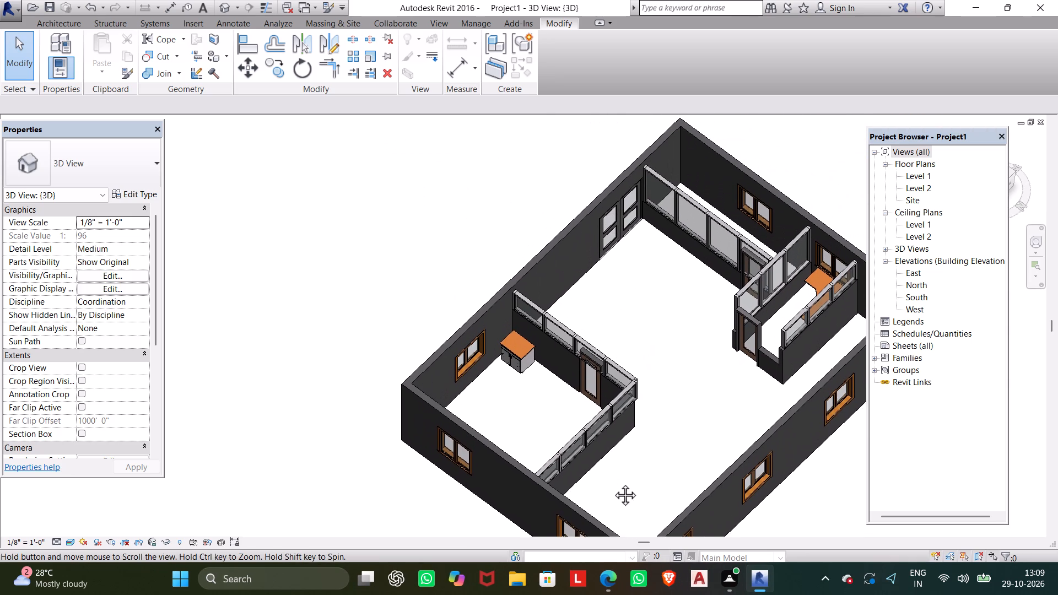
pyautogui.moveTo(613, 483); pyautogui.dragTo(617, 480, button='middle')
pyautogui.scroll(3, 754, 307)
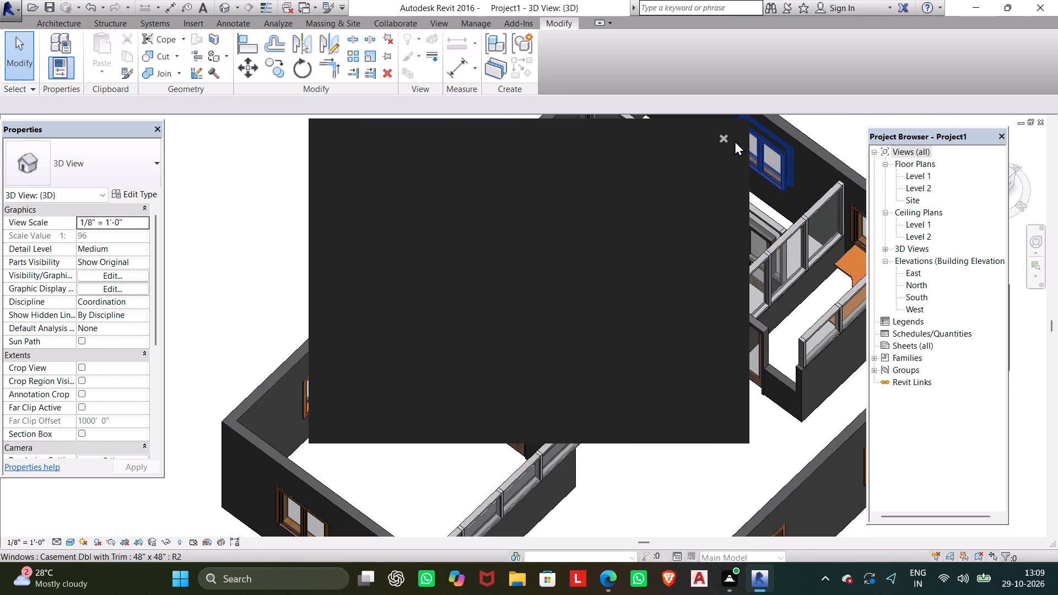
pyautogui.click(722, 139)
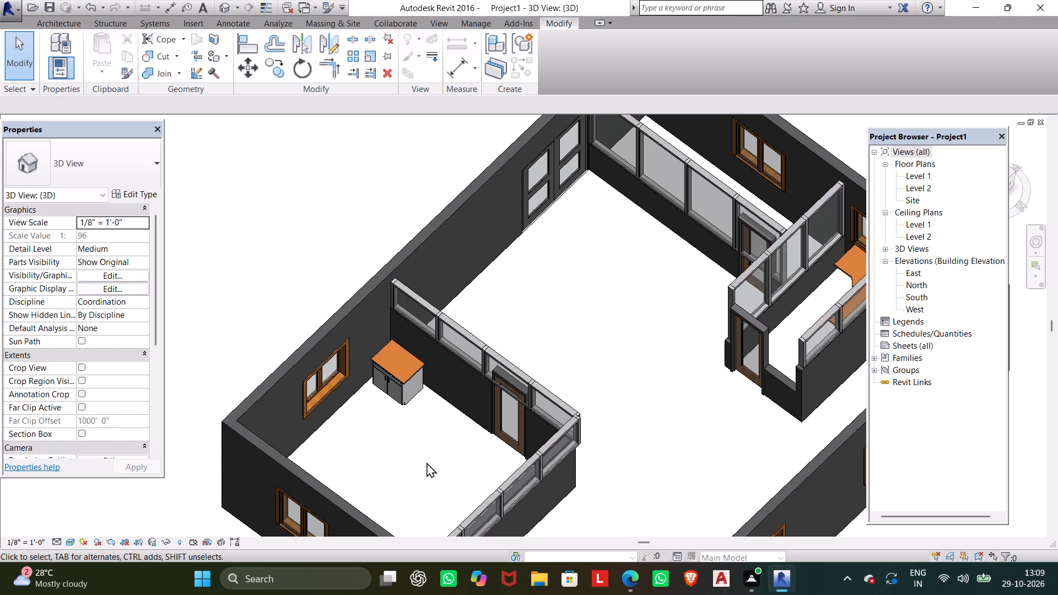
pyautogui.keyDown('shift'); pyautogui.moveTo(421, 479); pyautogui.dragTo(555, 316, button='middle'); pyautogui.keyUp('shift')
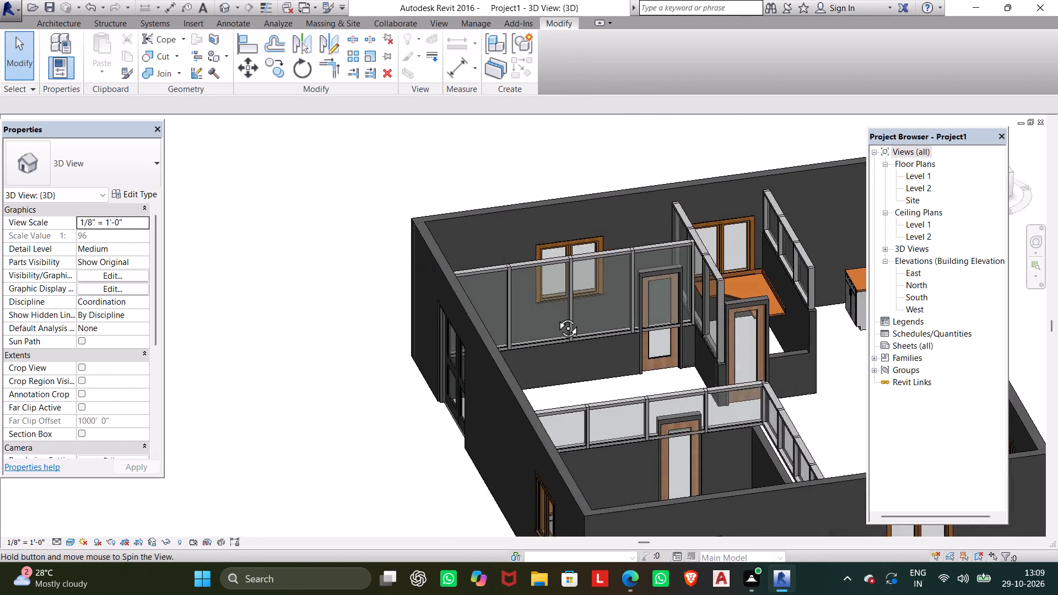
pyautogui.keyDown('shift'); pyautogui.moveTo(555, 316); pyautogui.dragTo(585, 320, button='middle'); pyautogui.keyUp('shift')
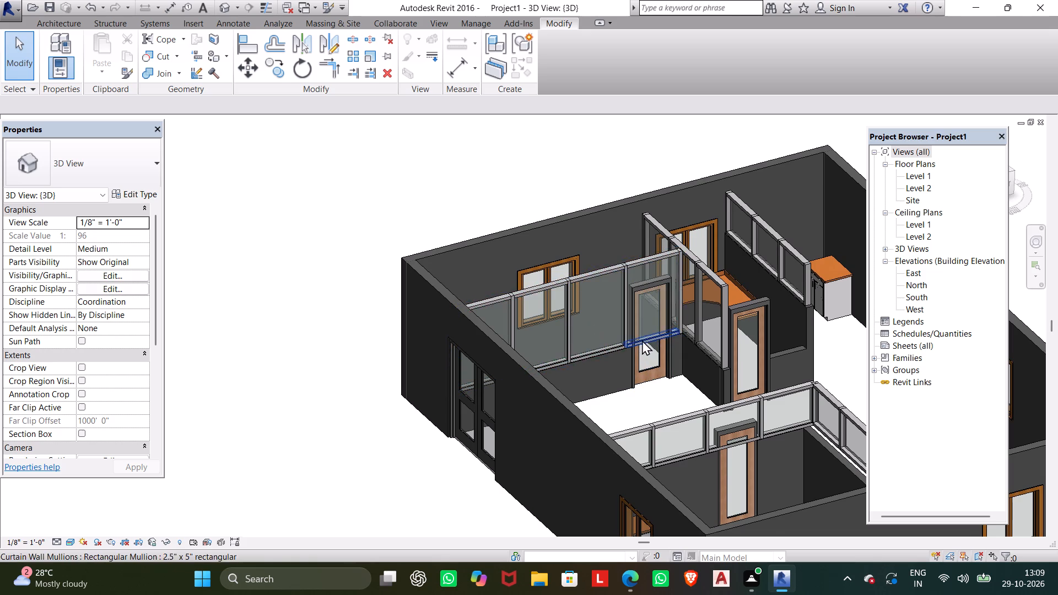
# Unpin and delete the bottom rectangular mullion that crosses the full-lite door in the storefront partition facing the casement window.
pyautogui.scroll(1, 632, 338)
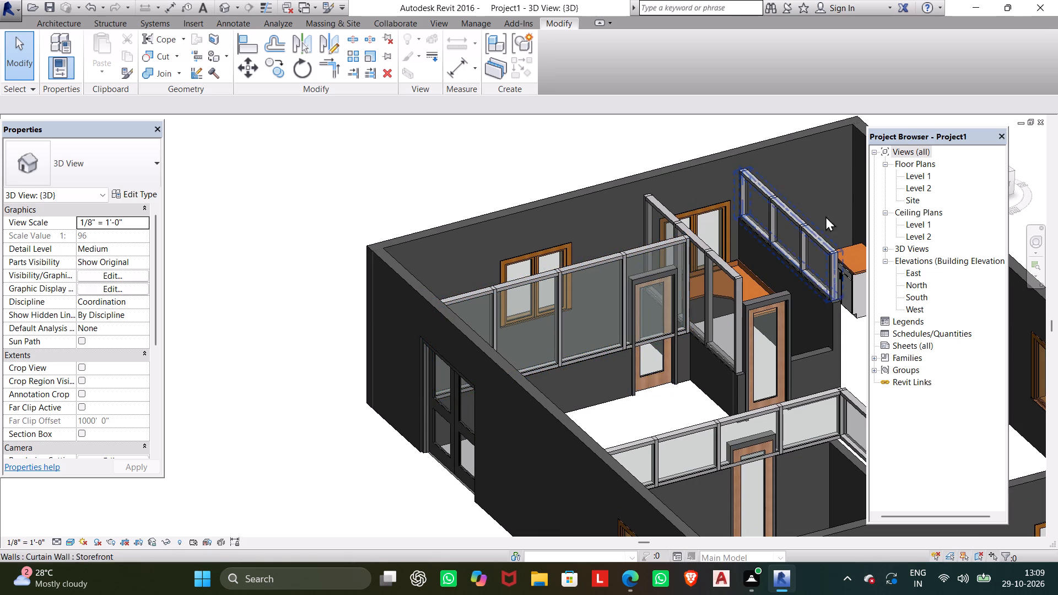
pyautogui.moveTo(912, 135); pyautogui.dragTo(935, 130)
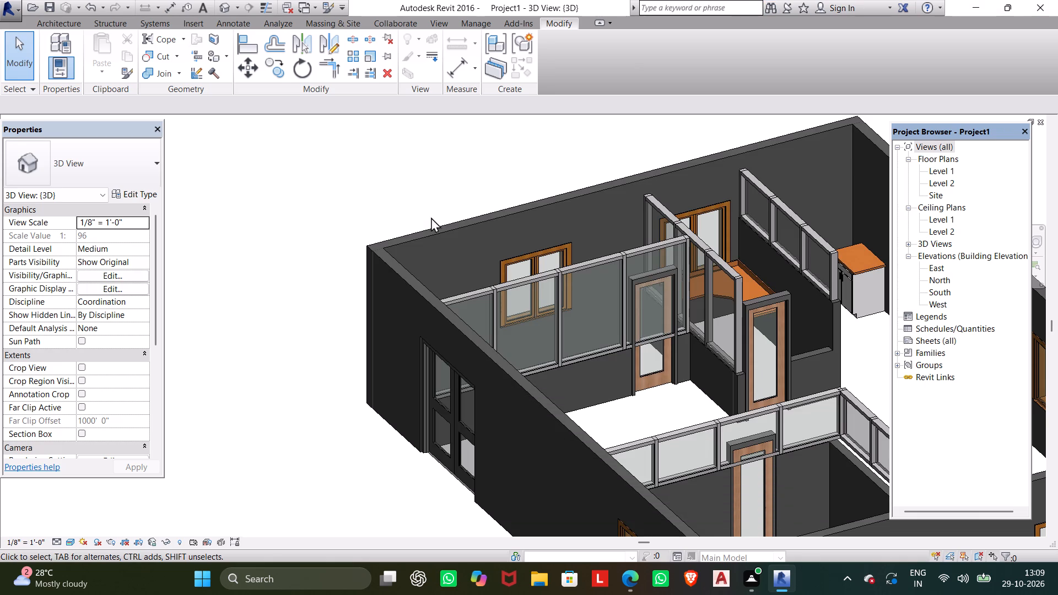
pyautogui.click(655, 338)
pyautogui.scroll(10, 655, 338)
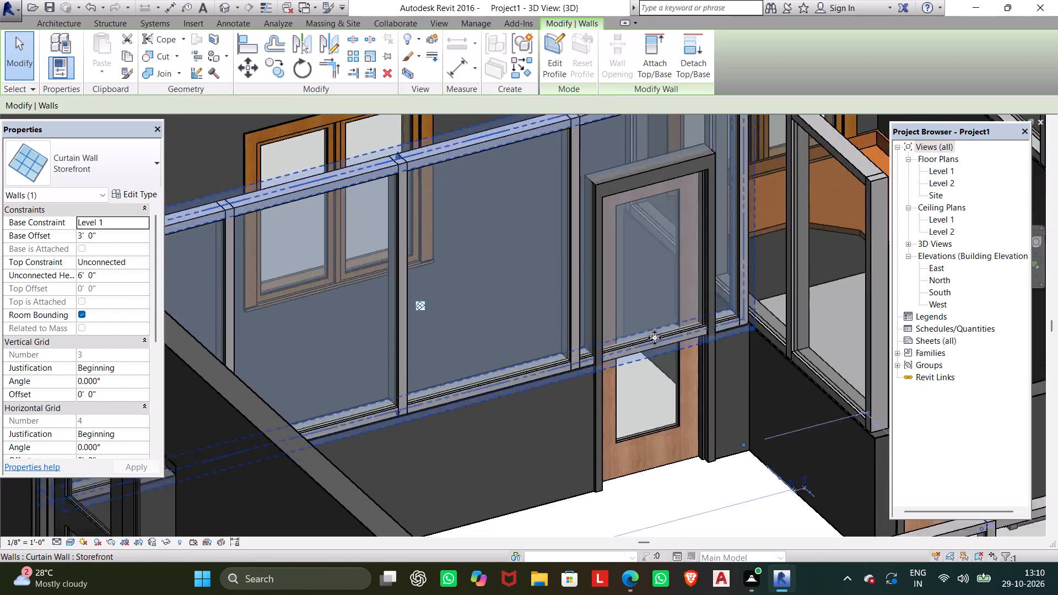
pyautogui.scroll(2, 655, 338)
pyautogui.click(630, 356)
pyautogui.click(616, 366)
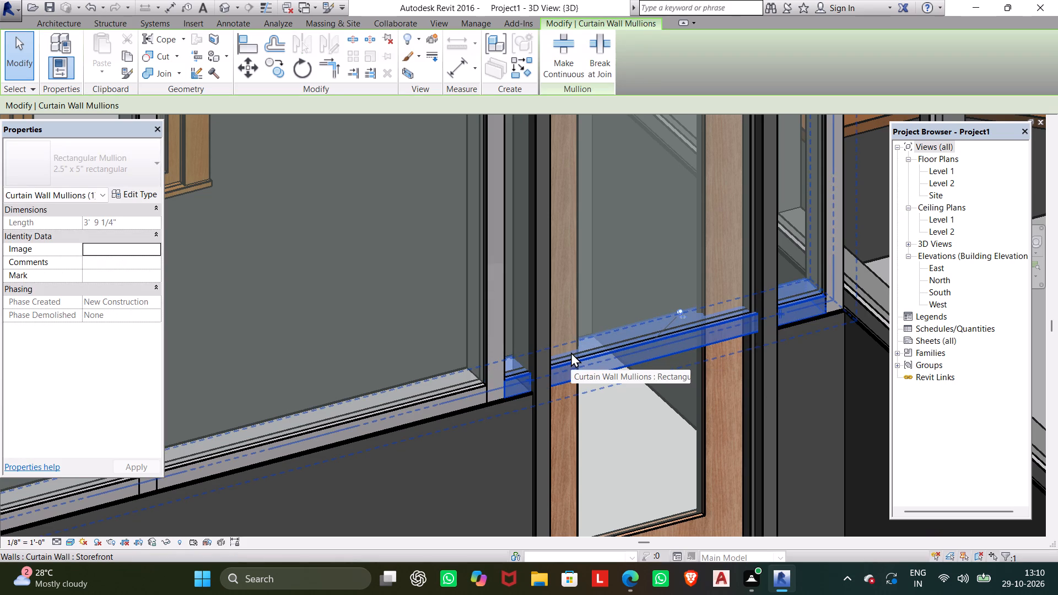
pyautogui.press('Delete')
pyautogui.press('Delete')
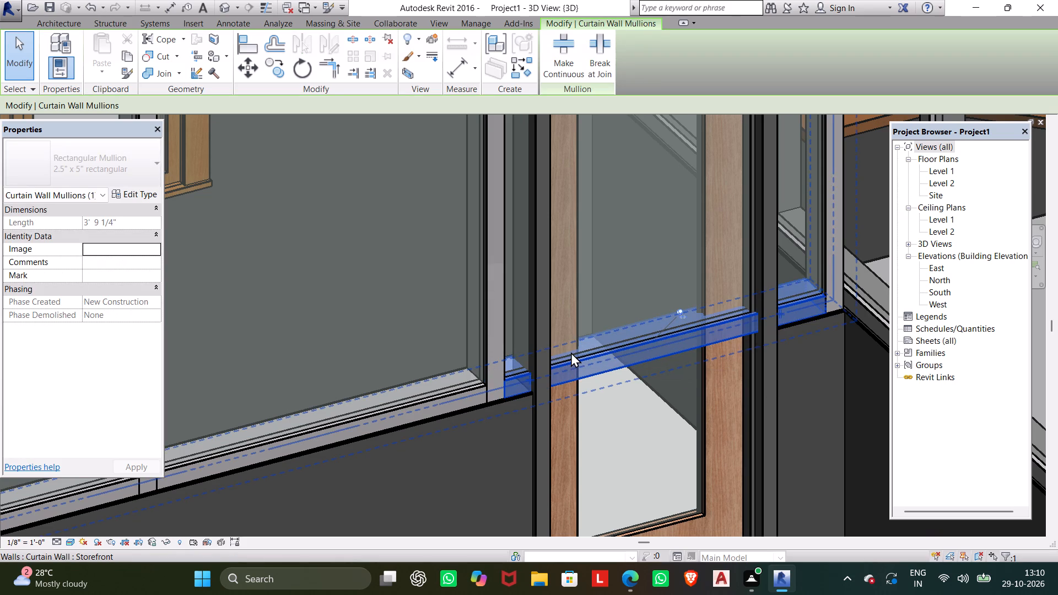
pyautogui.click(682, 311)
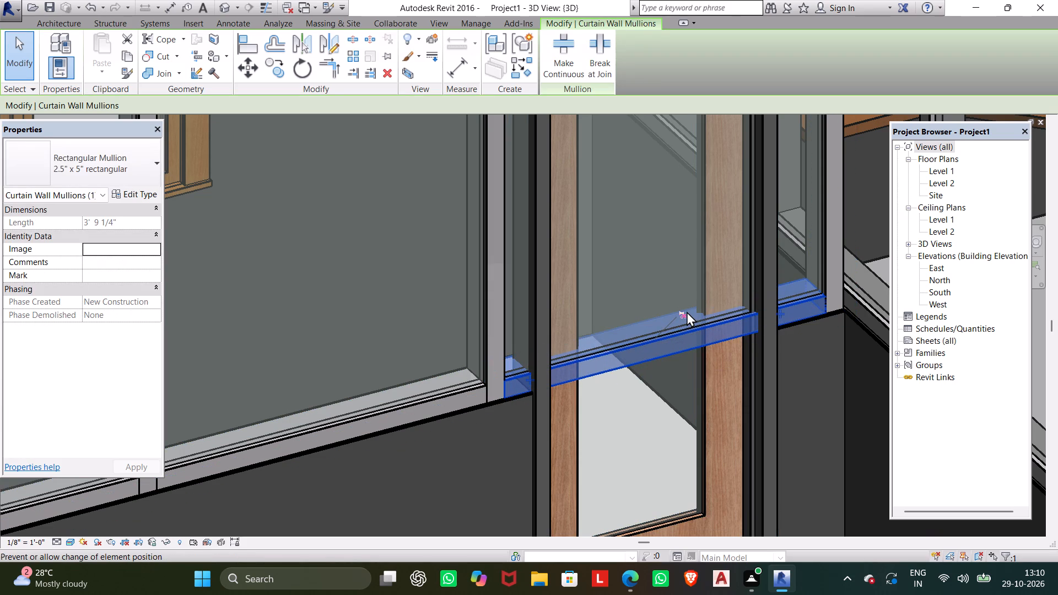
pyautogui.press('Delete')
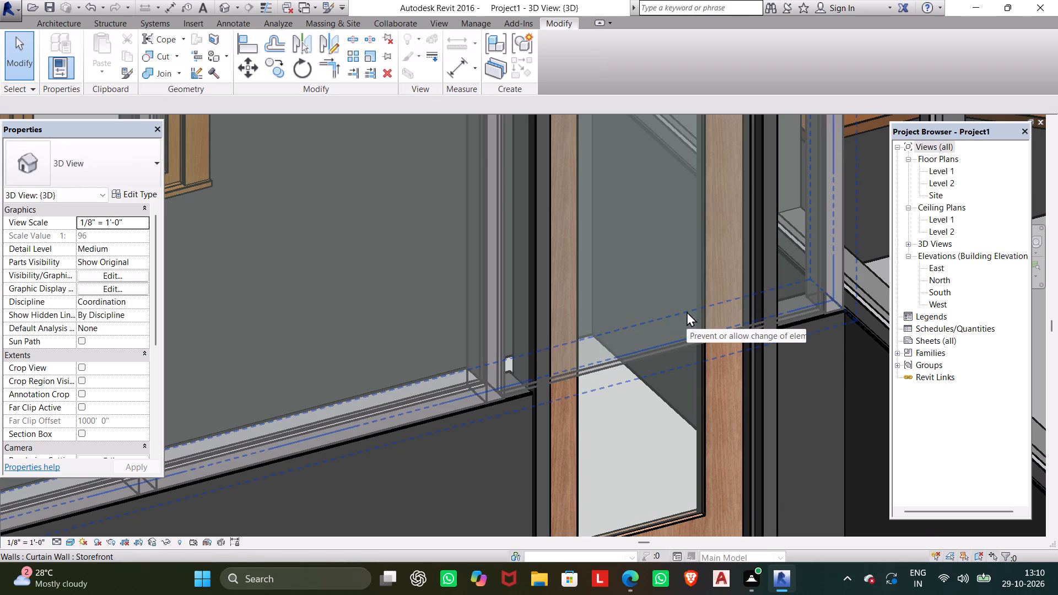
# Inspect the storefront glazing and frame around the door where the bottom mullion was removed.
pyautogui.scroll(-4, 528, 333)
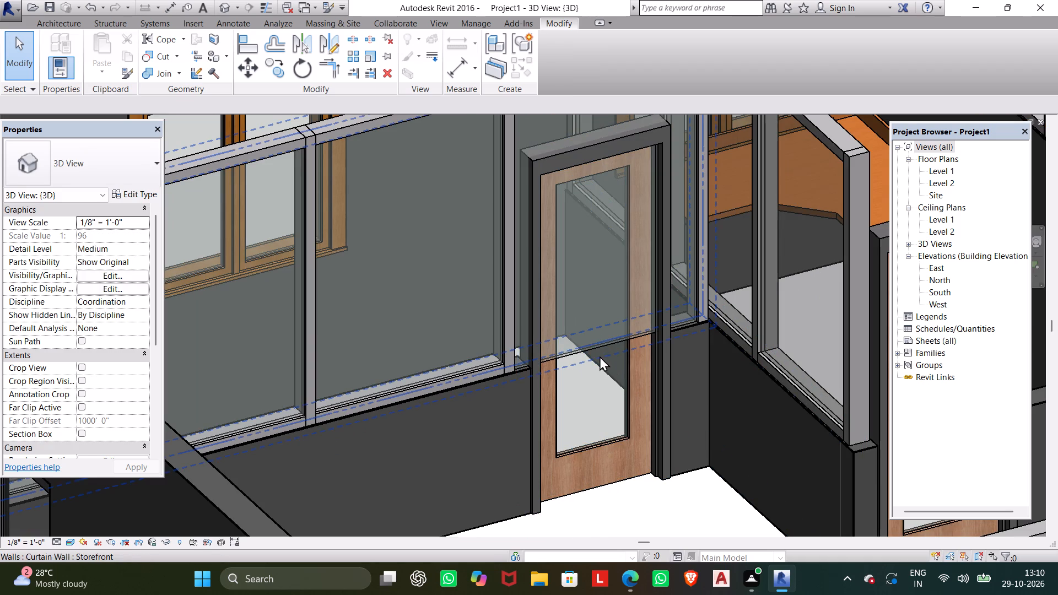
pyautogui.click(586, 348)
pyautogui.scroll(-3, 586, 348)
pyautogui.moveTo(584, 352); pyautogui.dragTo(582, 365, button='middle')
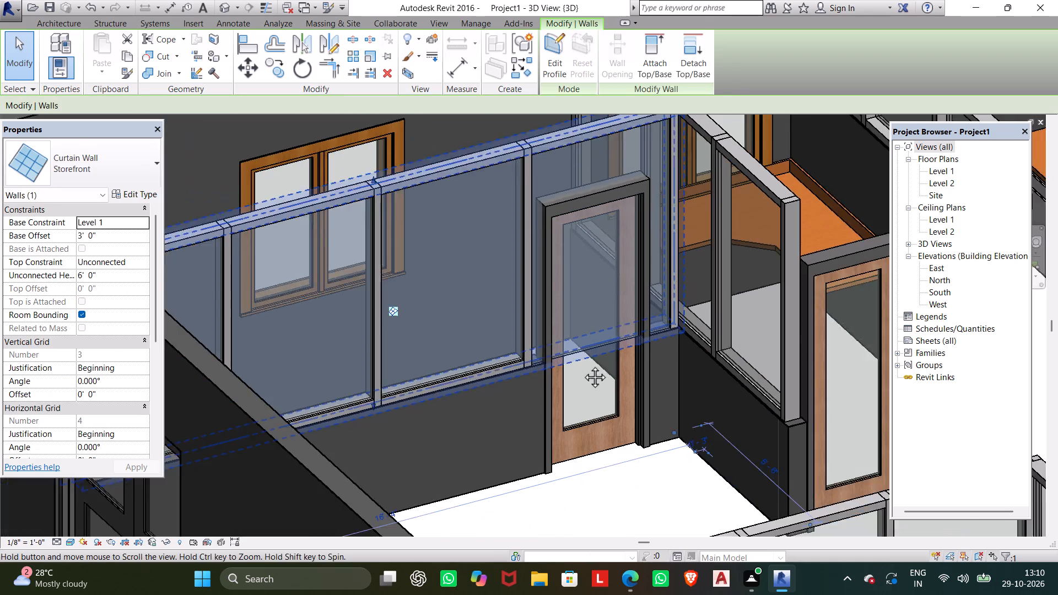
pyautogui.moveTo(582, 365); pyautogui.dragTo(530, 490, button='middle')
pyautogui.scroll(5, 517, 390)
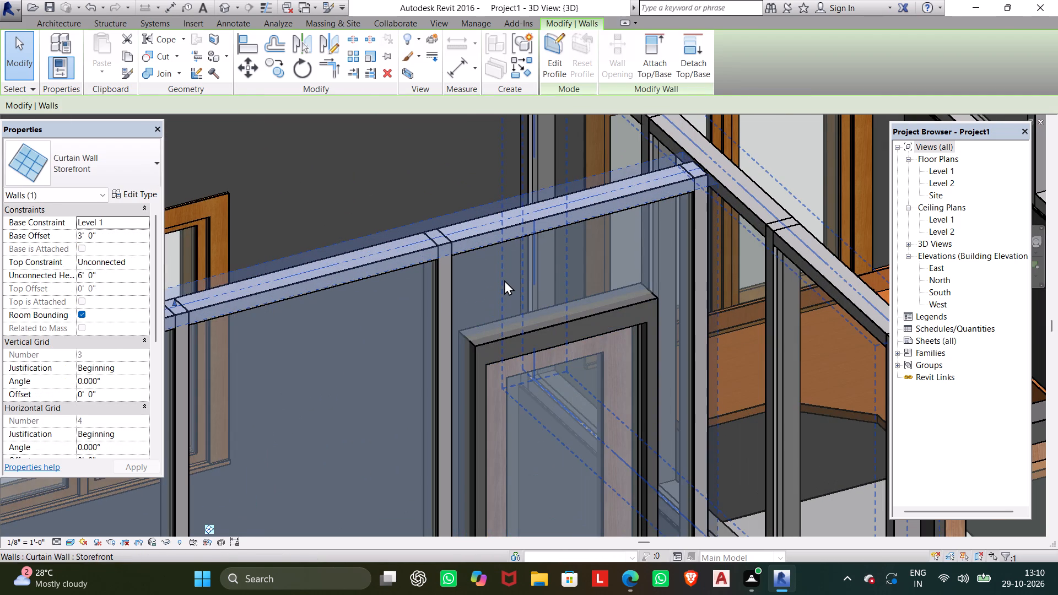
pyautogui.press('Escape')
pyautogui.scroll(-1, 538, 468)
pyautogui.moveTo(537, 468); pyautogui.dragTo(534, 465, button='middle')
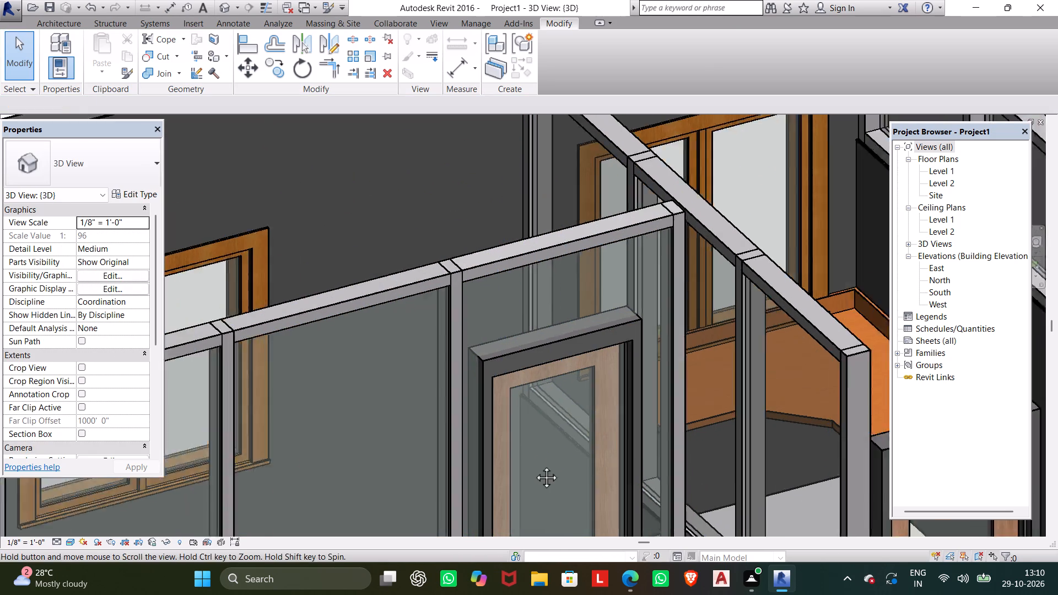
pyautogui.scroll(-2, 534, 465)
pyautogui.moveTo(534, 465); pyautogui.dragTo(475, 344, button='middle')
pyautogui.scroll(1, 475, 339)
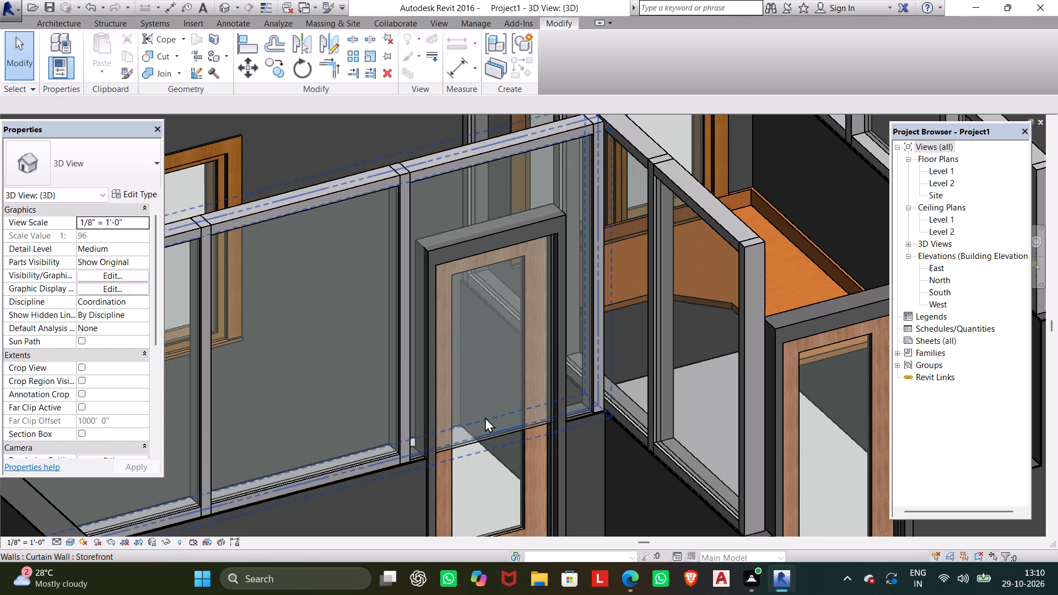
pyautogui.scroll(12, 519, 421)
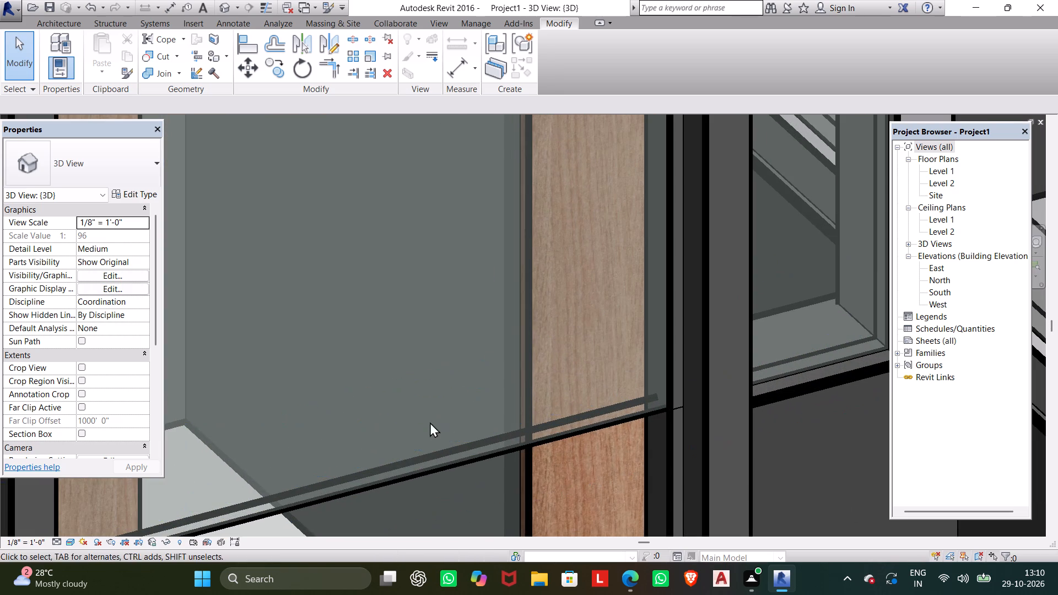
pyautogui.click(421, 469)
pyautogui.scroll(-11, 421, 463)
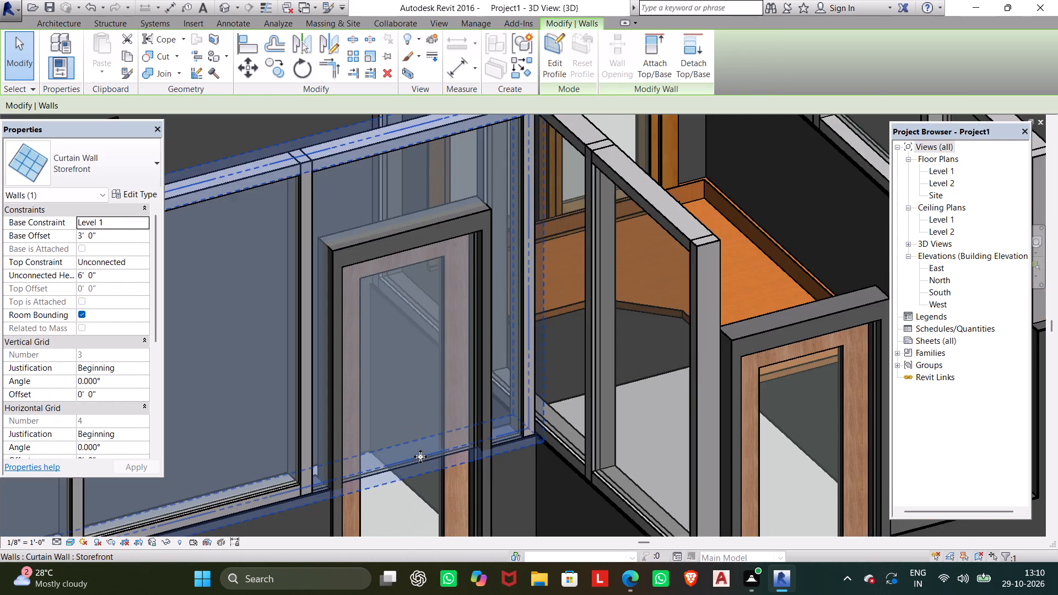
pyautogui.scroll(-3, 420, 457)
pyautogui.press('Escape')
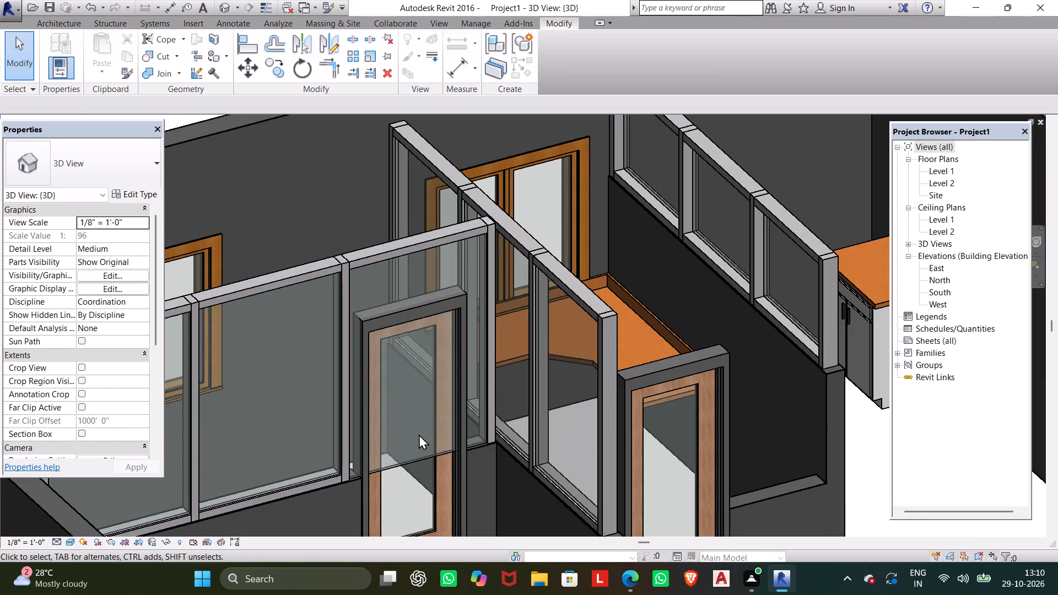
pyautogui.click(404, 394)
pyautogui.click(269, 387)
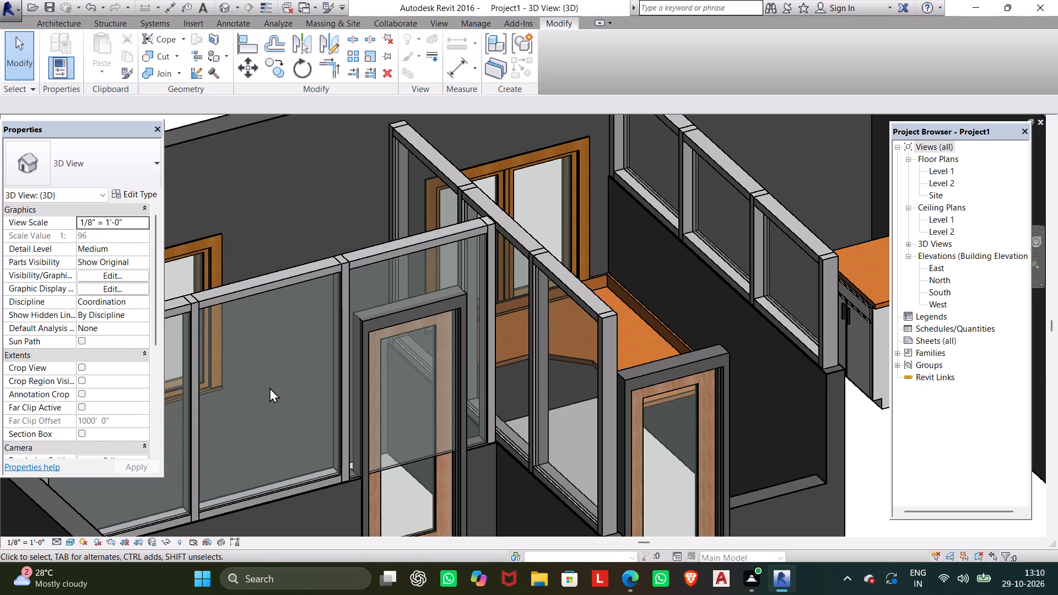
pyautogui.moveTo(420, 253); pyautogui.dragTo(414, 269)
pyautogui.press('Escape')
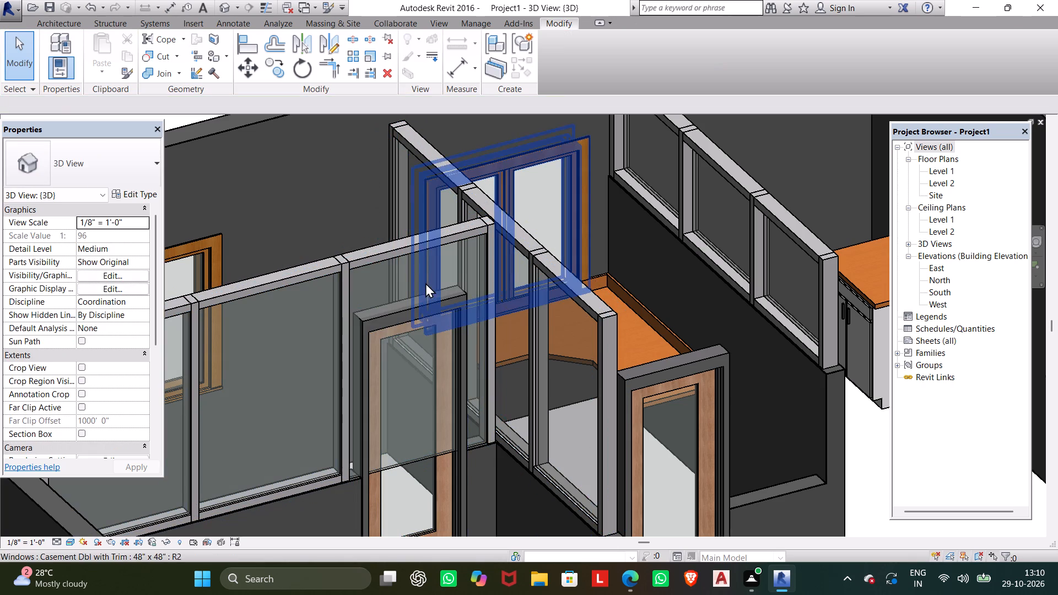
pyautogui.press('Escape')
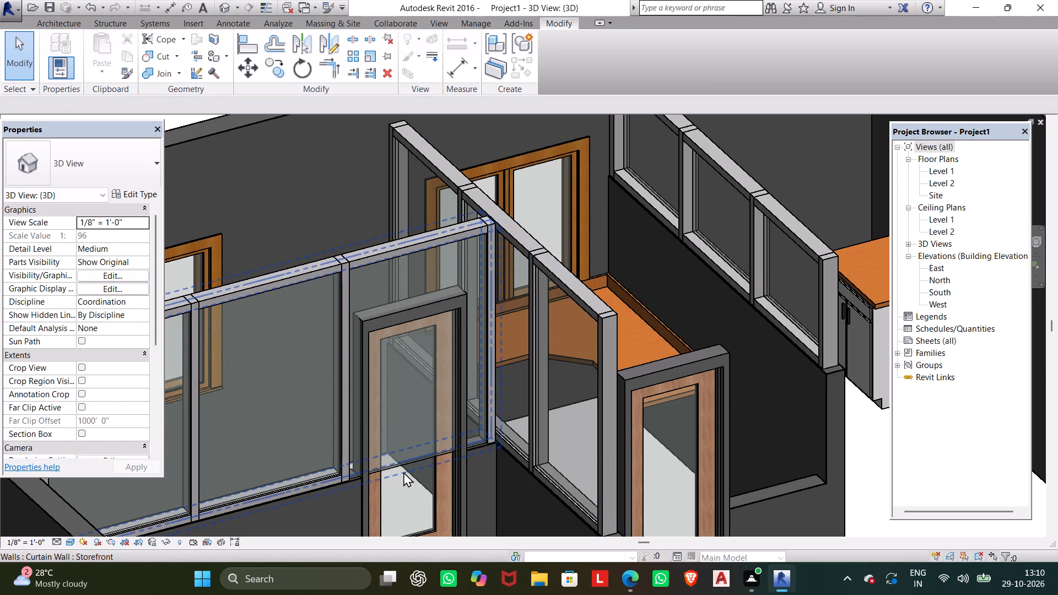
# Examine the partition door close up, then the overall office layout with its partitions, doors and counter tops in 3D.
pyautogui.scroll(-2, 397, 467)
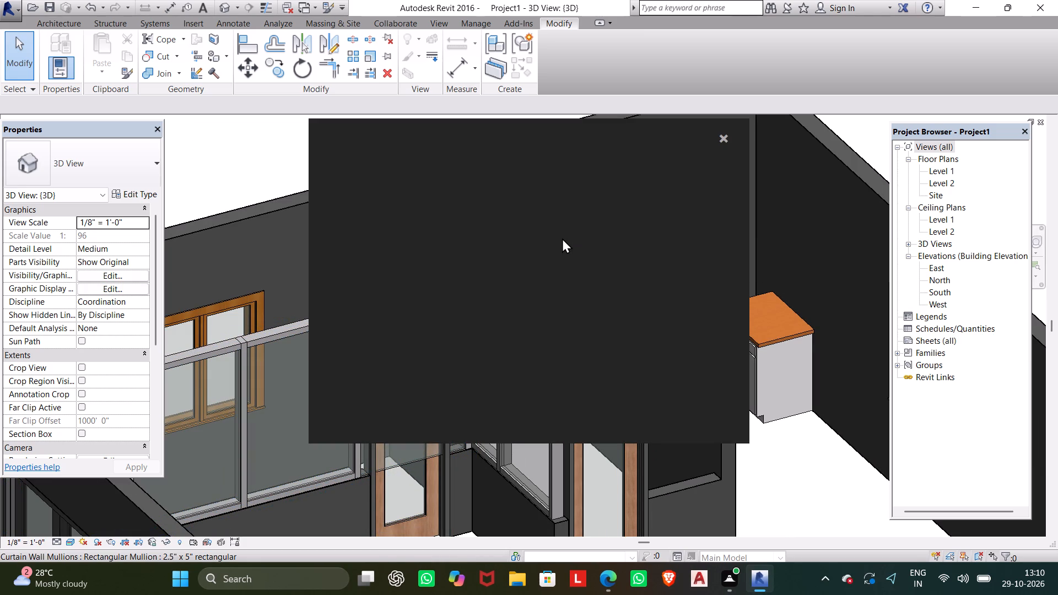
pyautogui.click(724, 139)
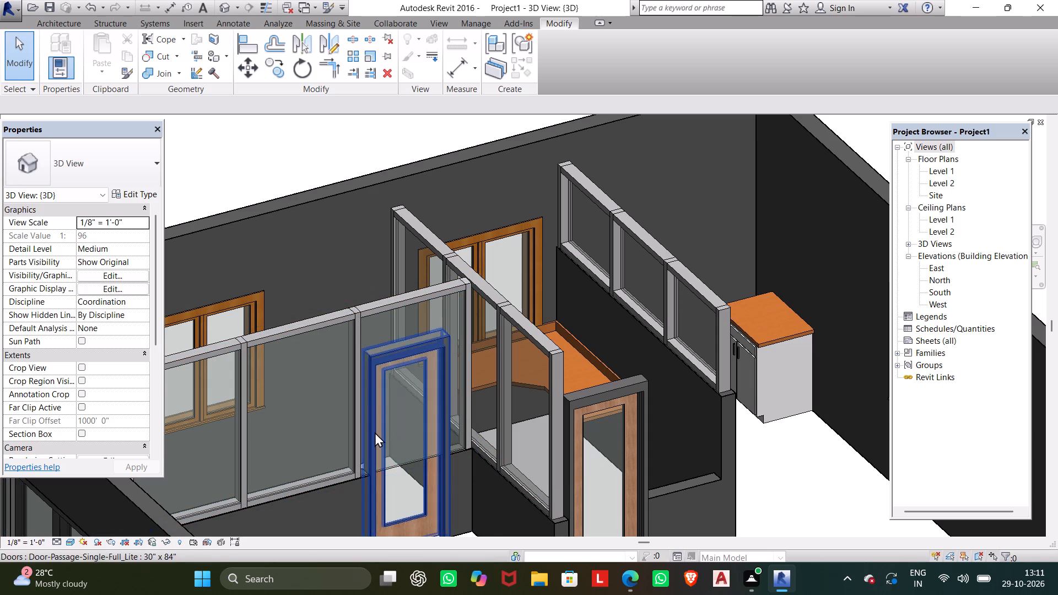
pyautogui.keyDown('ctrl'); pyautogui.scroll(2, 395, 448); pyautogui.keyUp('ctrl')
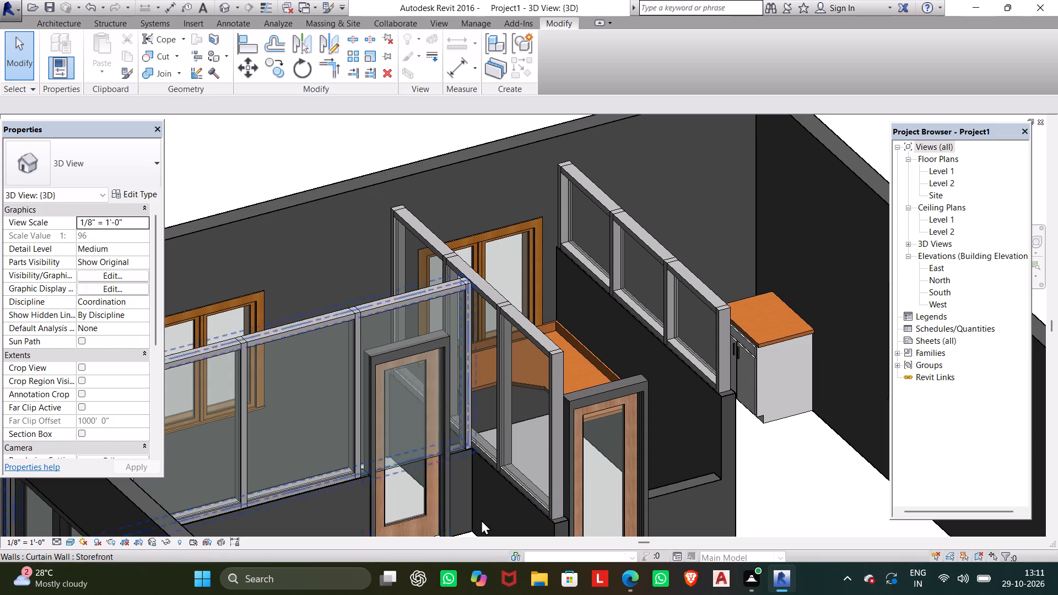
pyautogui.scroll(4, 398, 459)
pyautogui.scroll(-1, 415, 451)
pyautogui.moveTo(417, 445); pyautogui.dragTo(456, 339, button='middle')
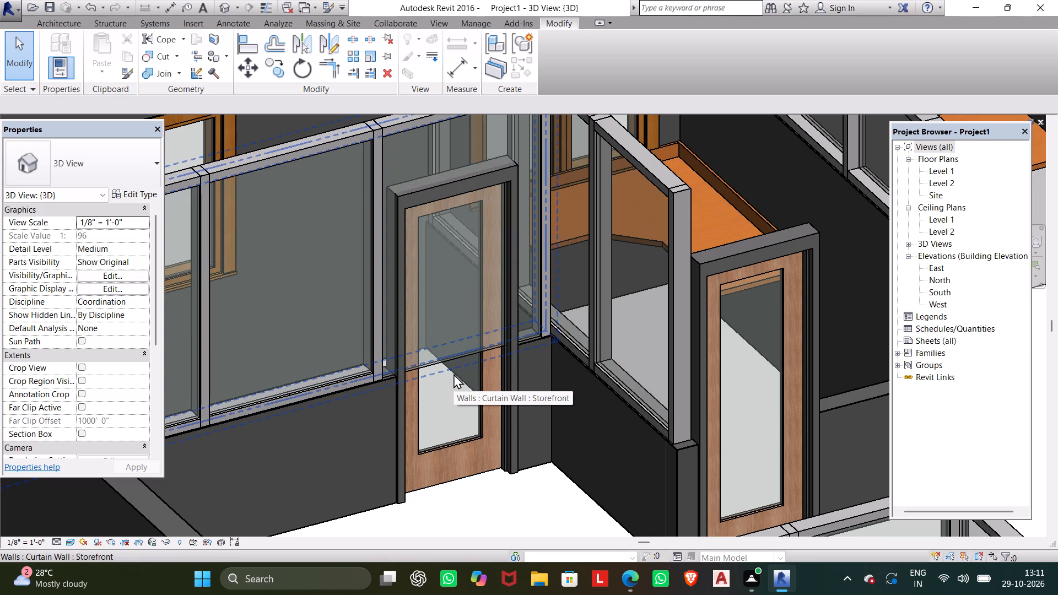
pyautogui.scroll(-3, 454, 374)
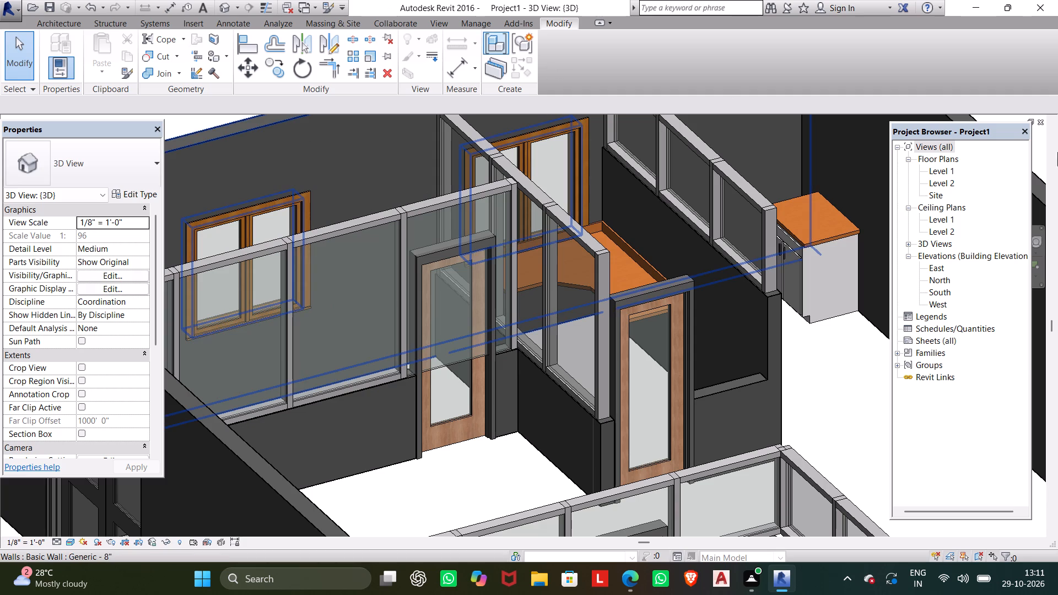
pyautogui.scroll(-1, 1057, 340)
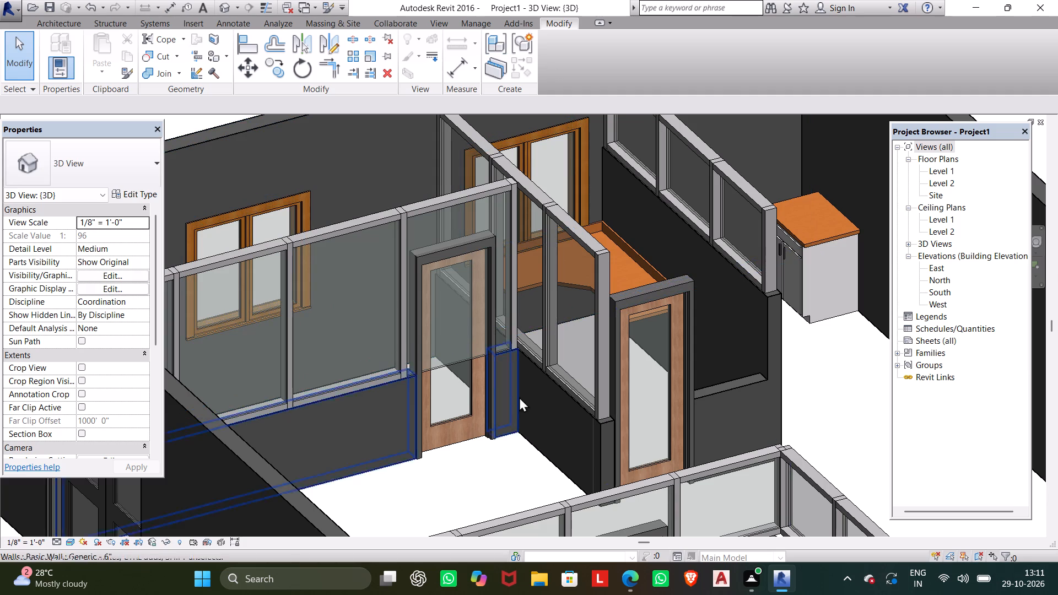
pyautogui.scroll(-8, 500, 329)
pyautogui.moveTo(319, 385); pyautogui.dragTo(434, 412, button='middle')
pyautogui.scroll(-1, 319, 385)
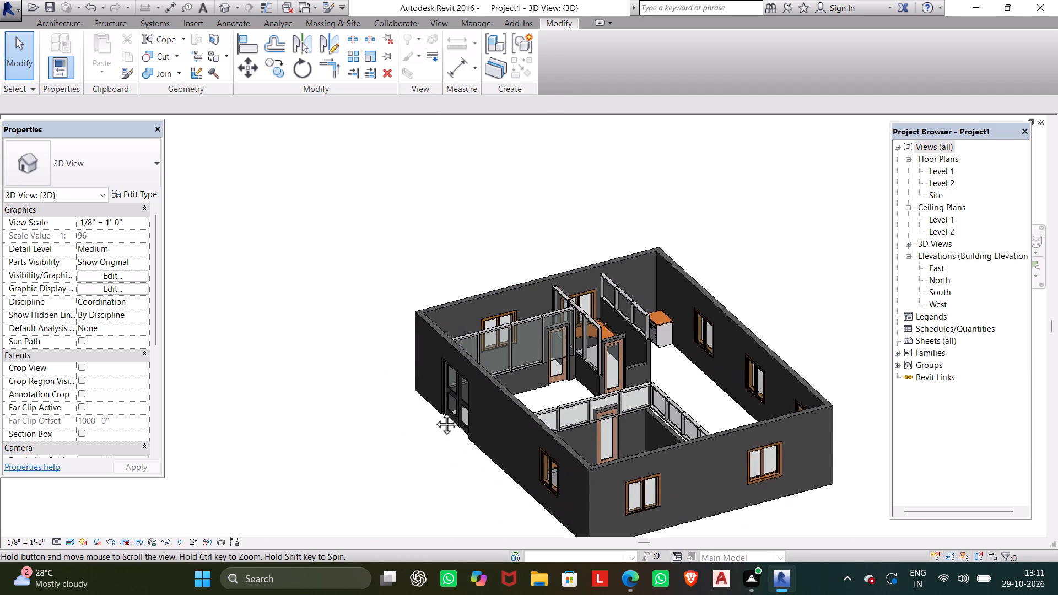
pyautogui.moveTo(434, 412); pyautogui.dragTo(347, 313, button='middle')
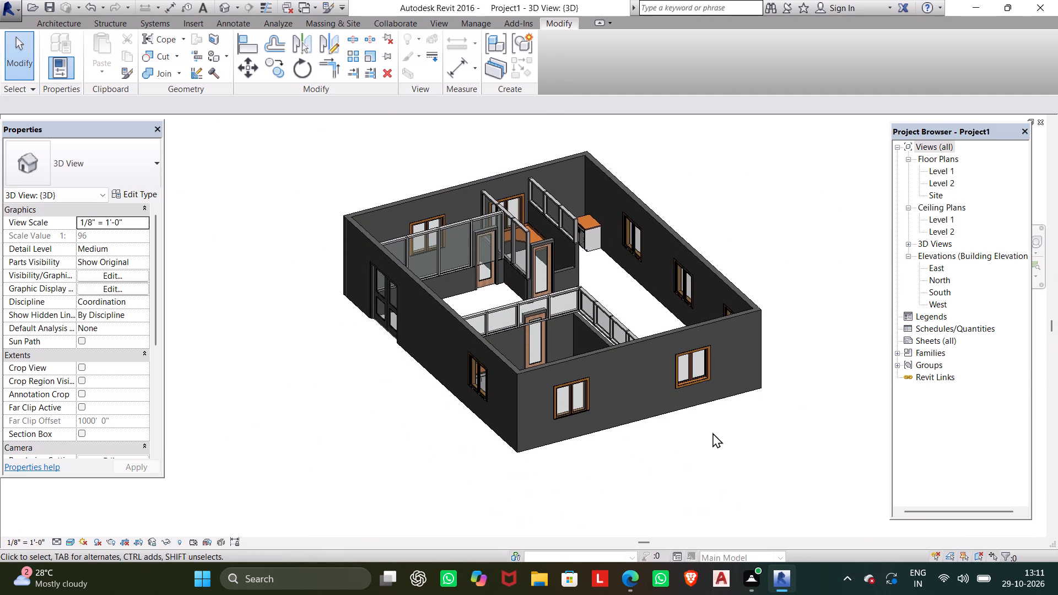
pyautogui.scroll(3, 520, 193)
pyautogui.scroll(3, 569, 243)
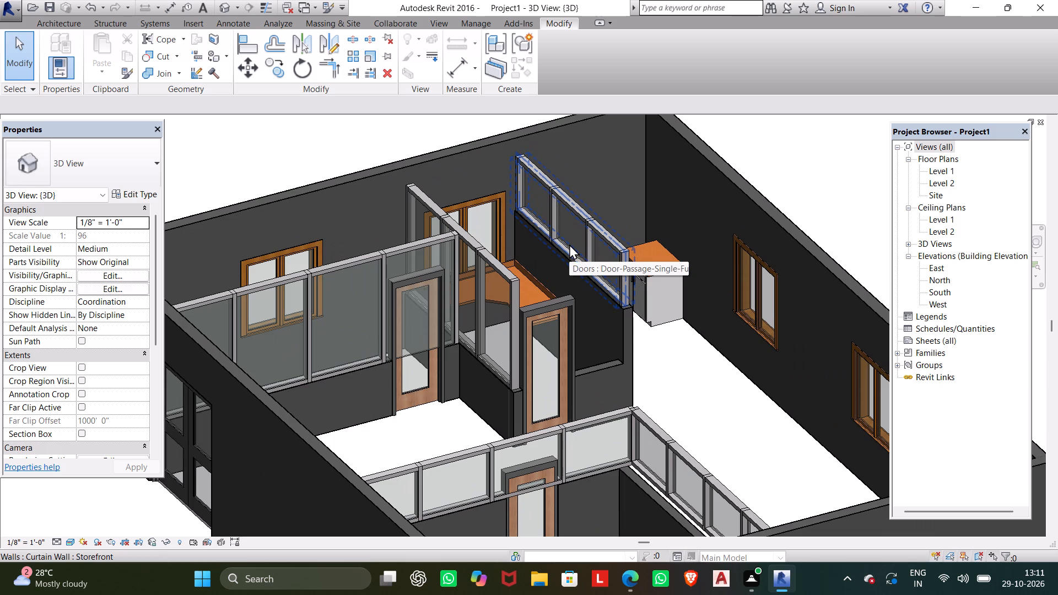
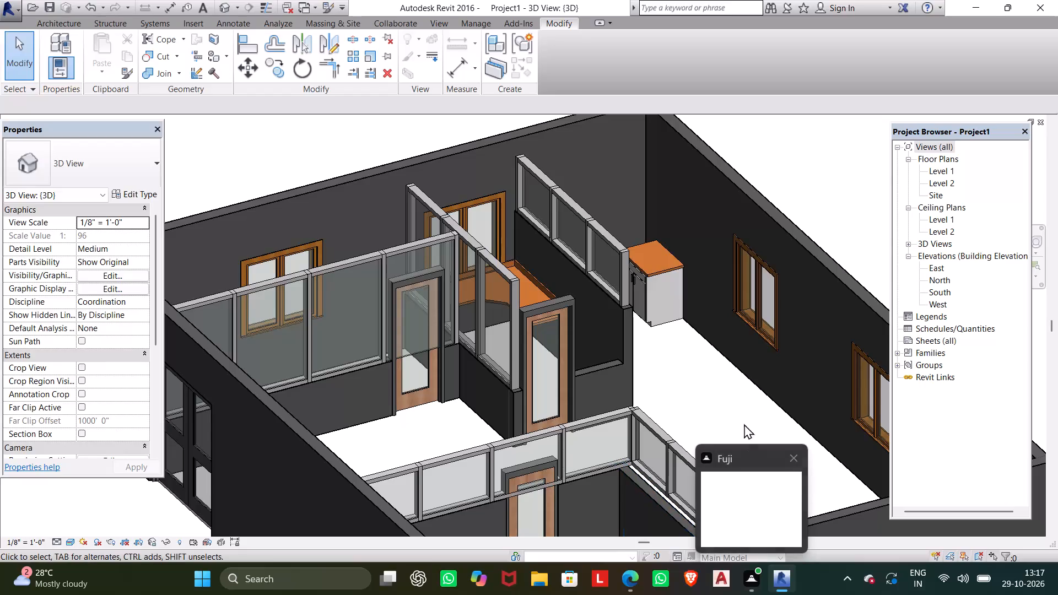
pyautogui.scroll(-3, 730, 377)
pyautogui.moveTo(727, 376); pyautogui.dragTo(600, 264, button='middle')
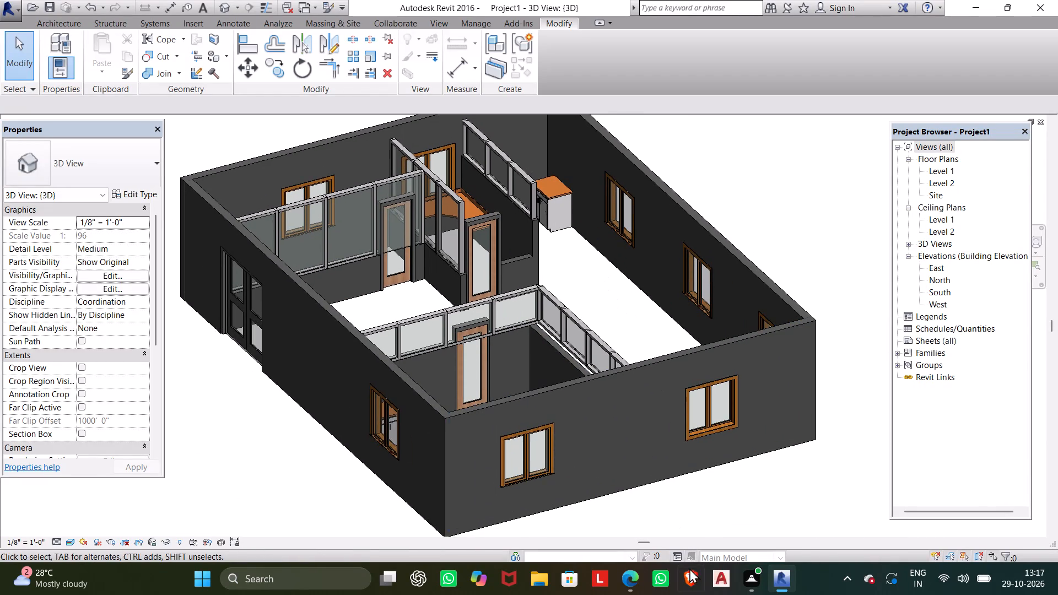
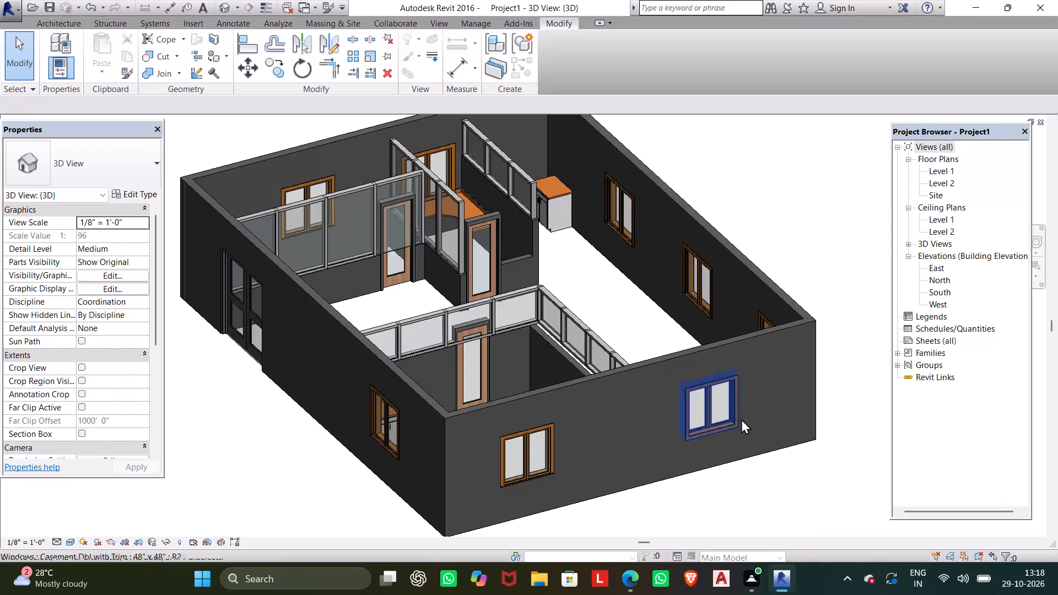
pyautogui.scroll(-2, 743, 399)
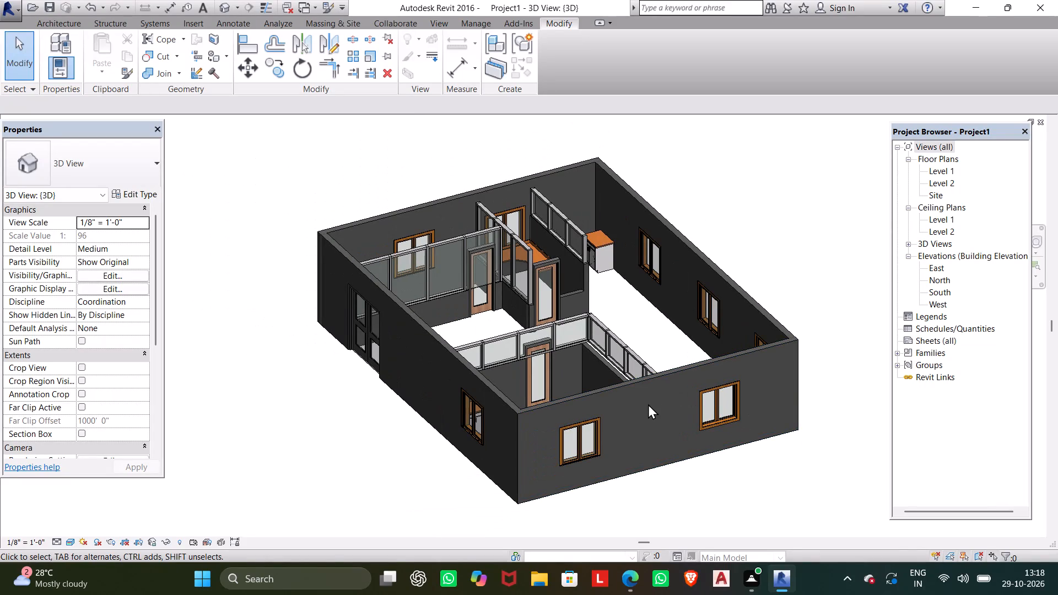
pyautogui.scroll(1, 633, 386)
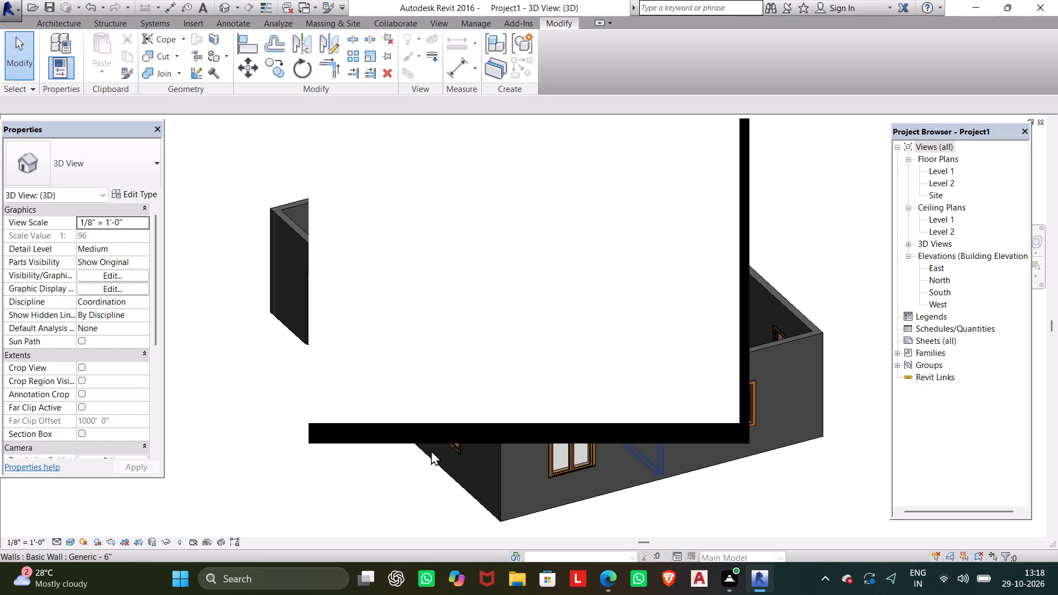
# Dismiss the pop-up window covering the 3D view of the office model.
pyautogui.doubleClick(726, 138)
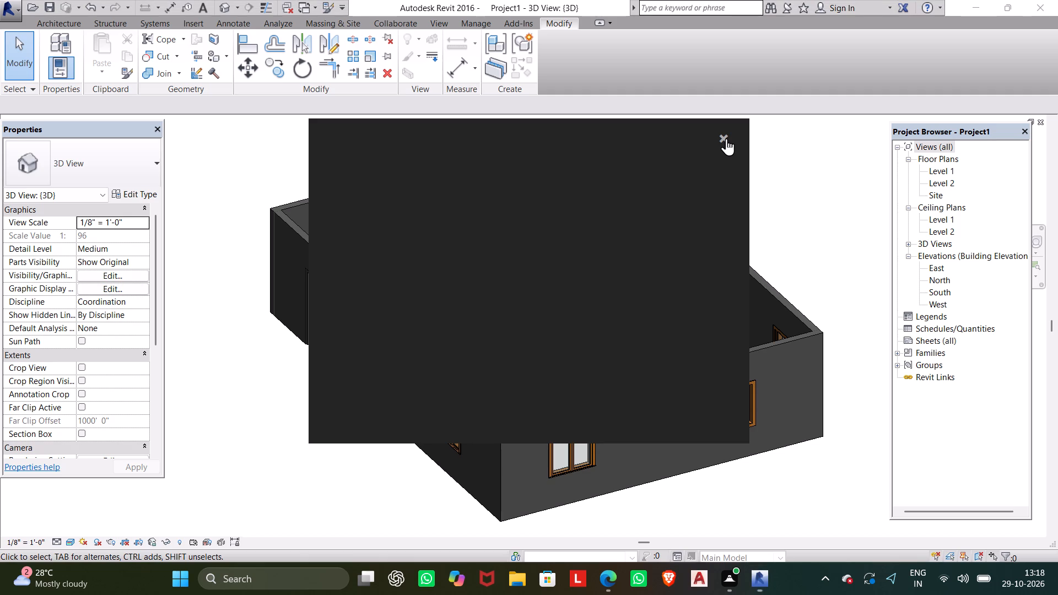
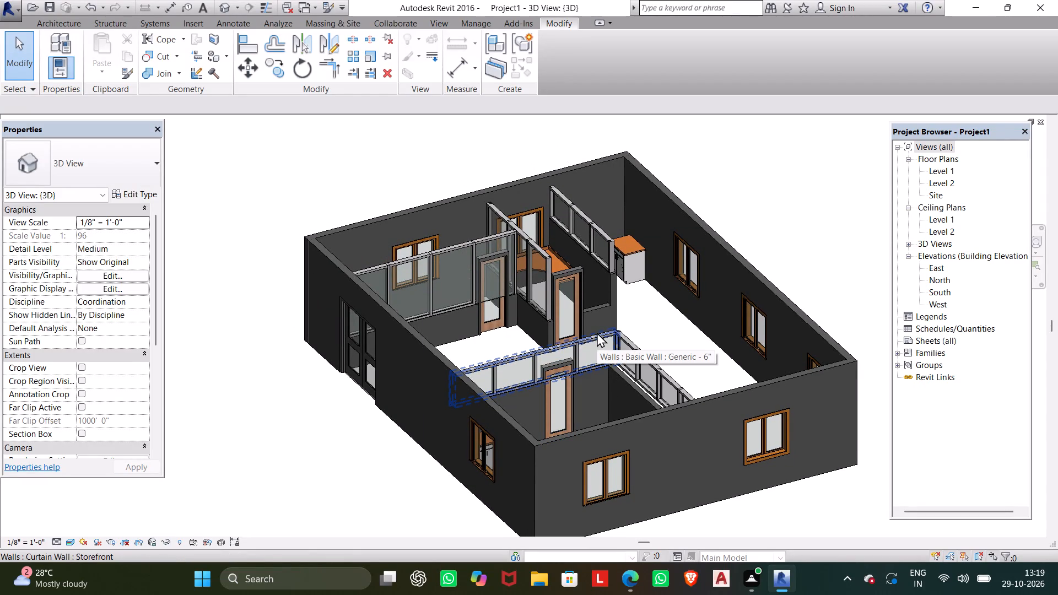
# Edit the storefront partition's profile and sketch a rectangle about 2'-10" by 4'-2" over the door and frame.
pyautogui.scroll(3, 499, 301)
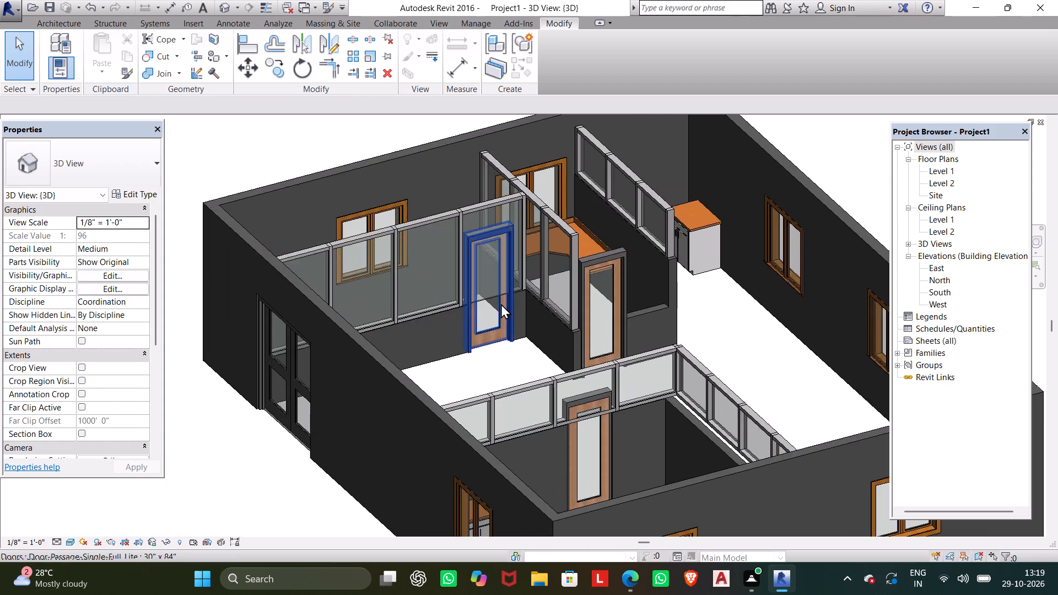
pyautogui.scroll(4, 501, 304)
pyautogui.click(487, 290)
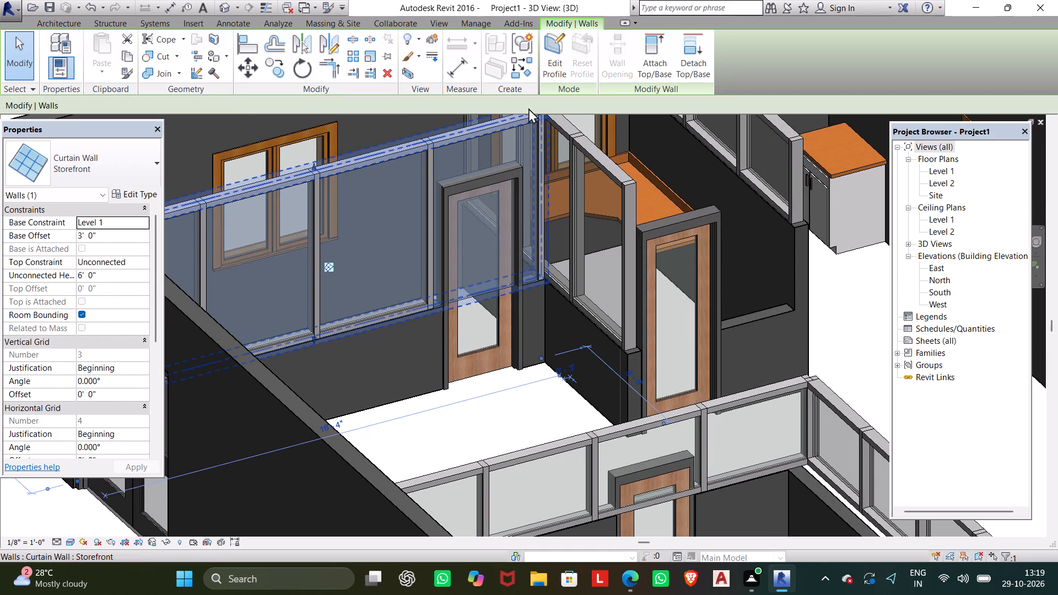
pyautogui.click(560, 61)
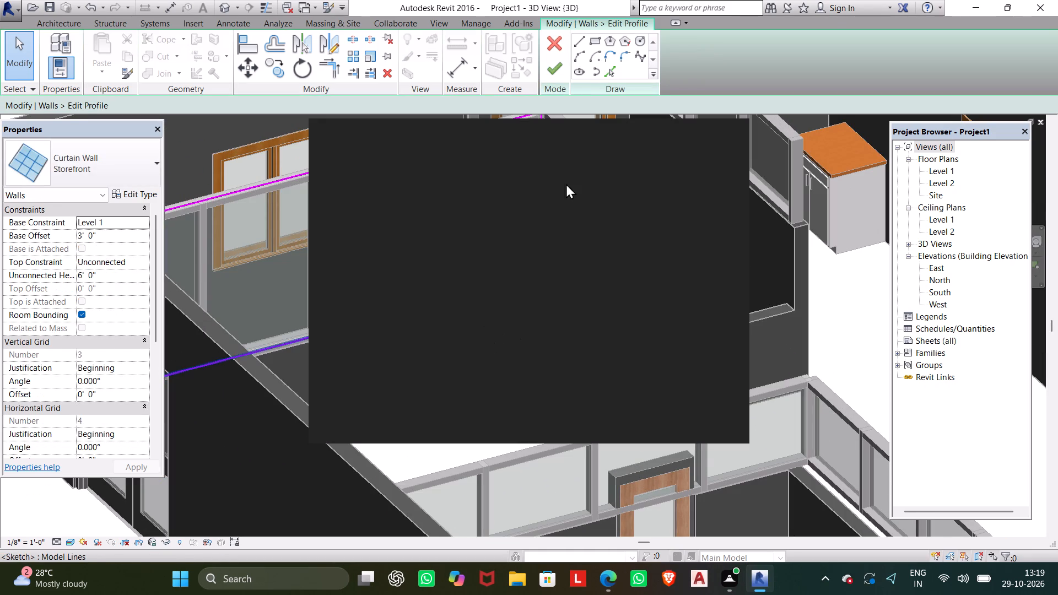
pyautogui.click(728, 136)
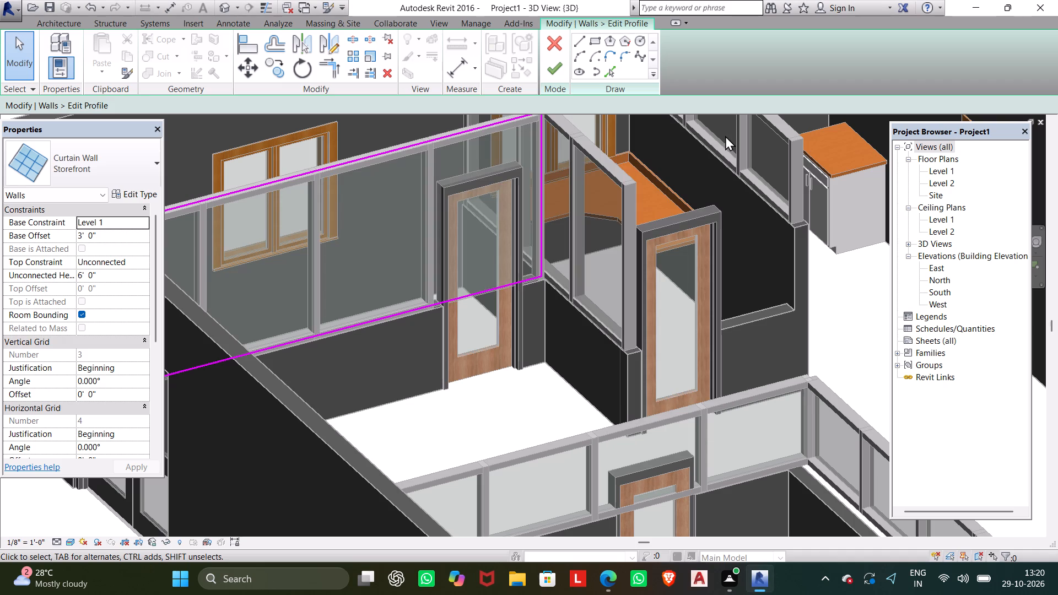
pyautogui.click(592, 37)
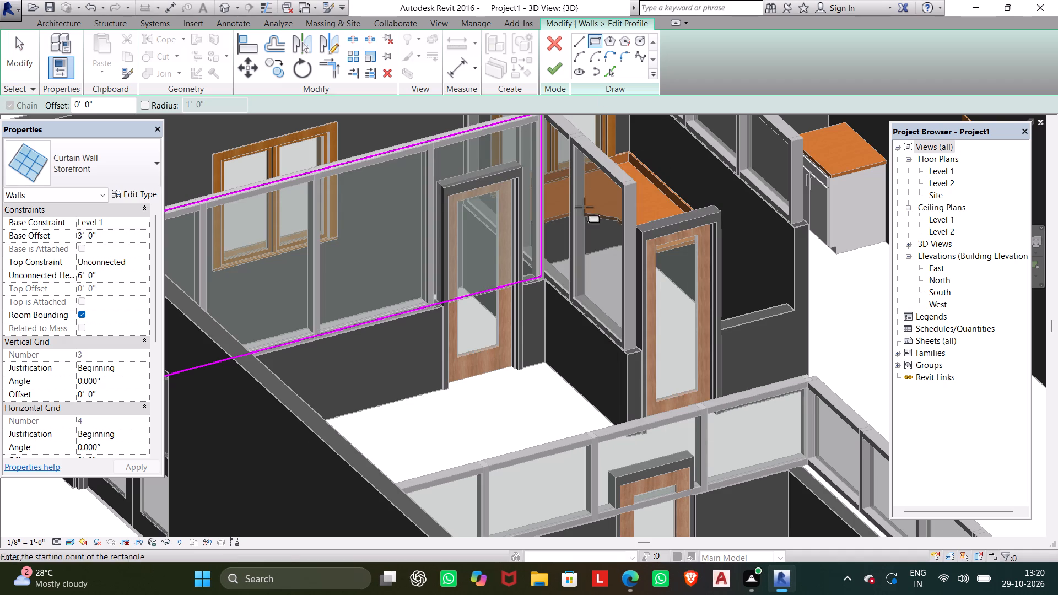
pyautogui.click(447, 298)
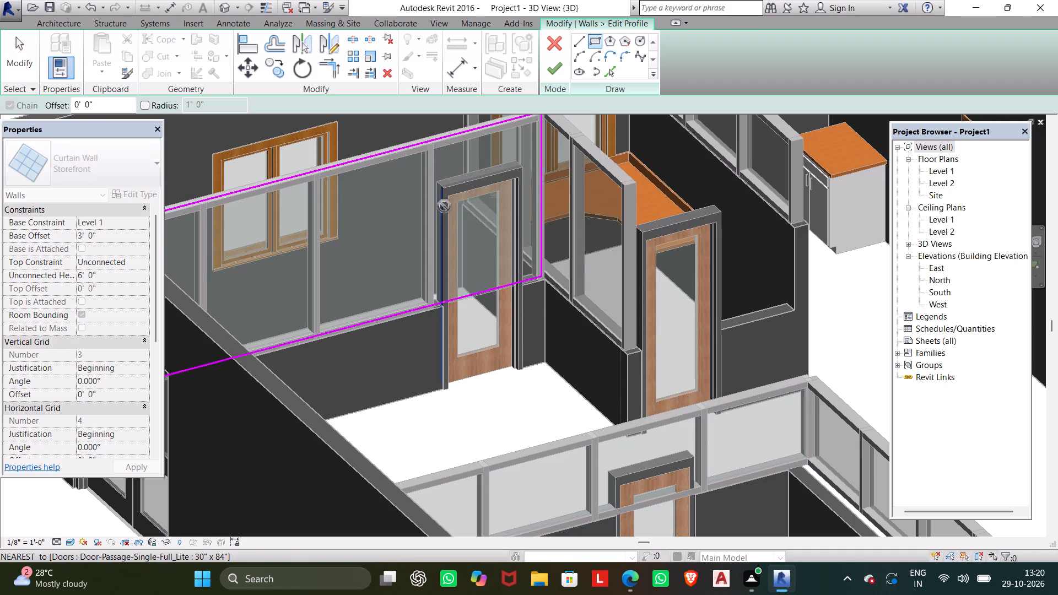
pyautogui.click(523, 165)
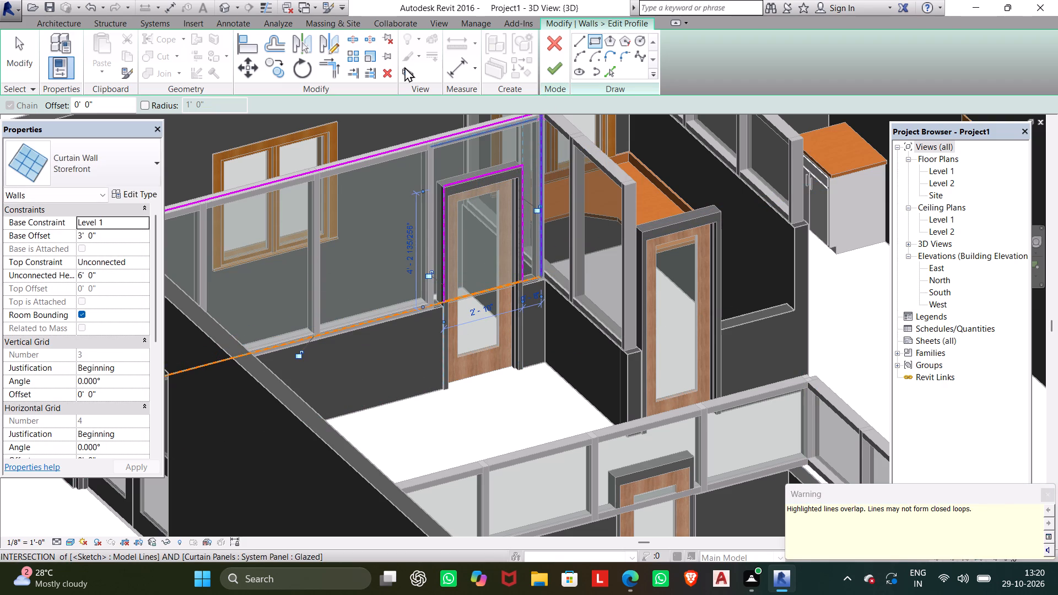
# Split the sketch line crossing the door opening and trim the partition's base line to the opening's left jamb line.
pyautogui.click(353, 40)
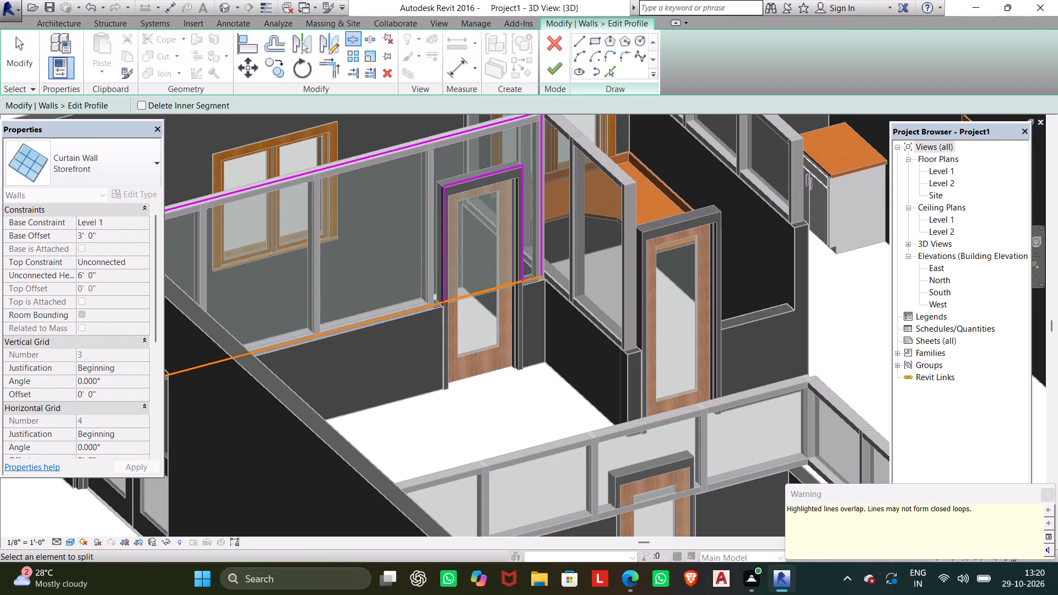
pyautogui.click(474, 293)
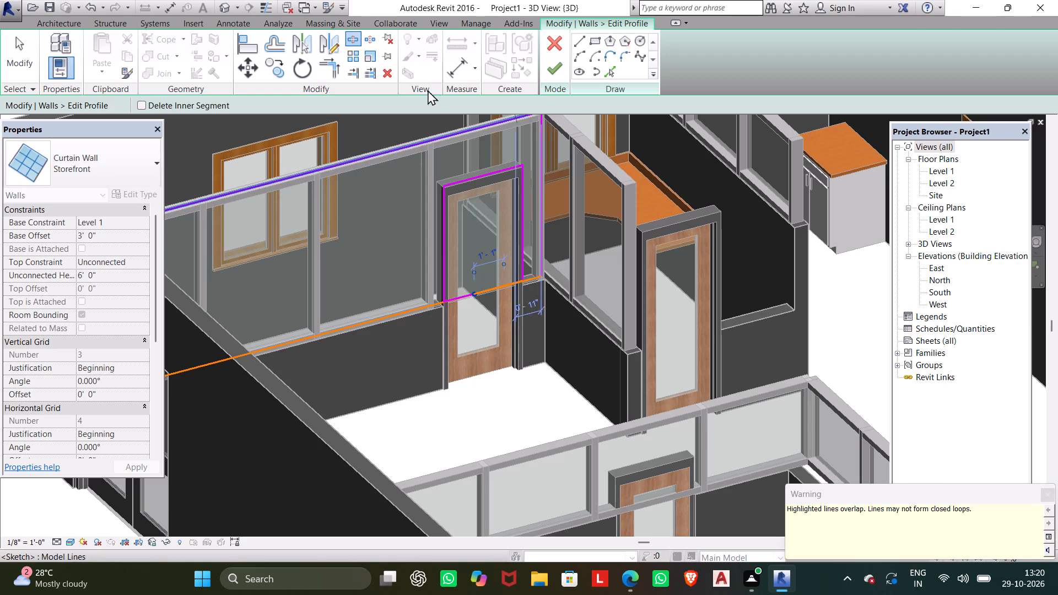
pyautogui.click(338, 62)
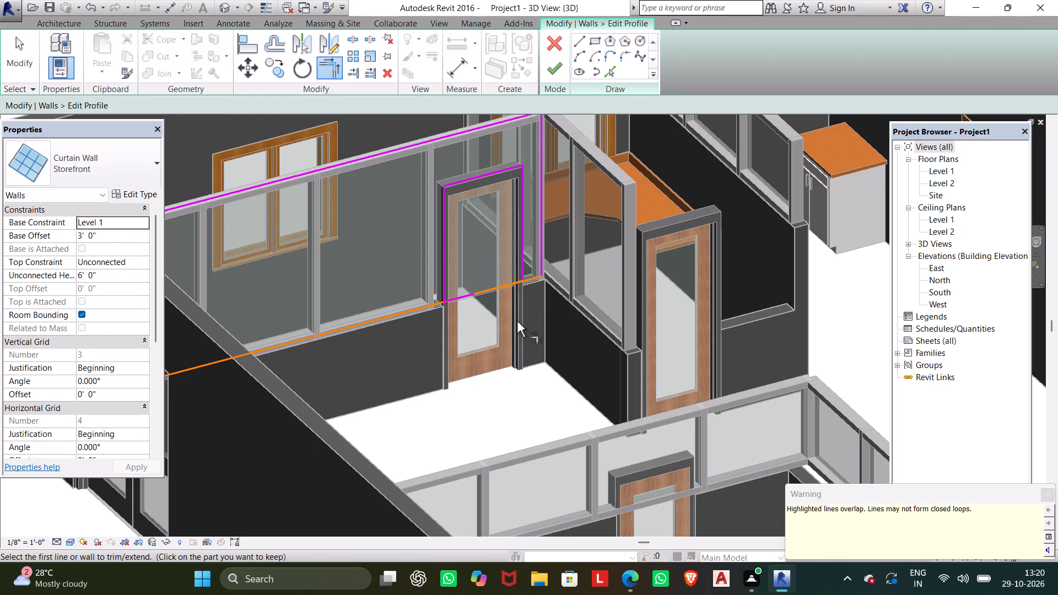
pyautogui.click(425, 304)
pyautogui.click(441, 288)
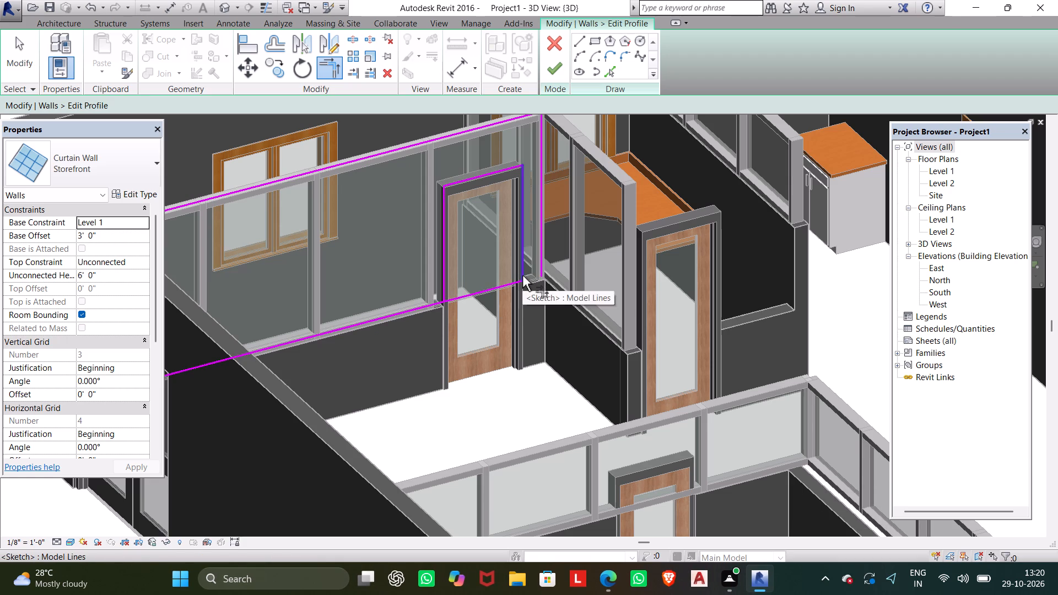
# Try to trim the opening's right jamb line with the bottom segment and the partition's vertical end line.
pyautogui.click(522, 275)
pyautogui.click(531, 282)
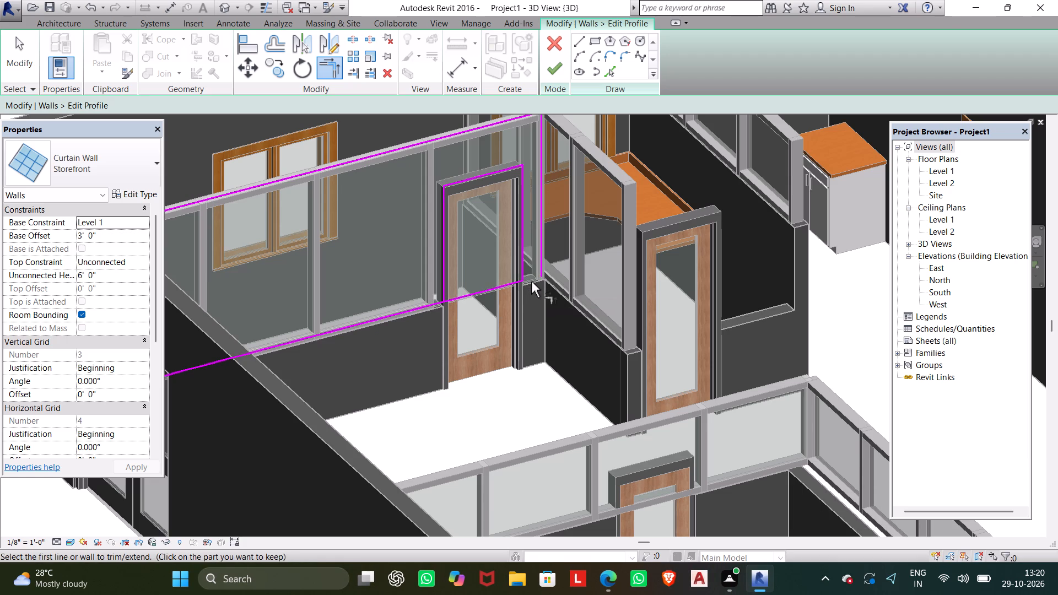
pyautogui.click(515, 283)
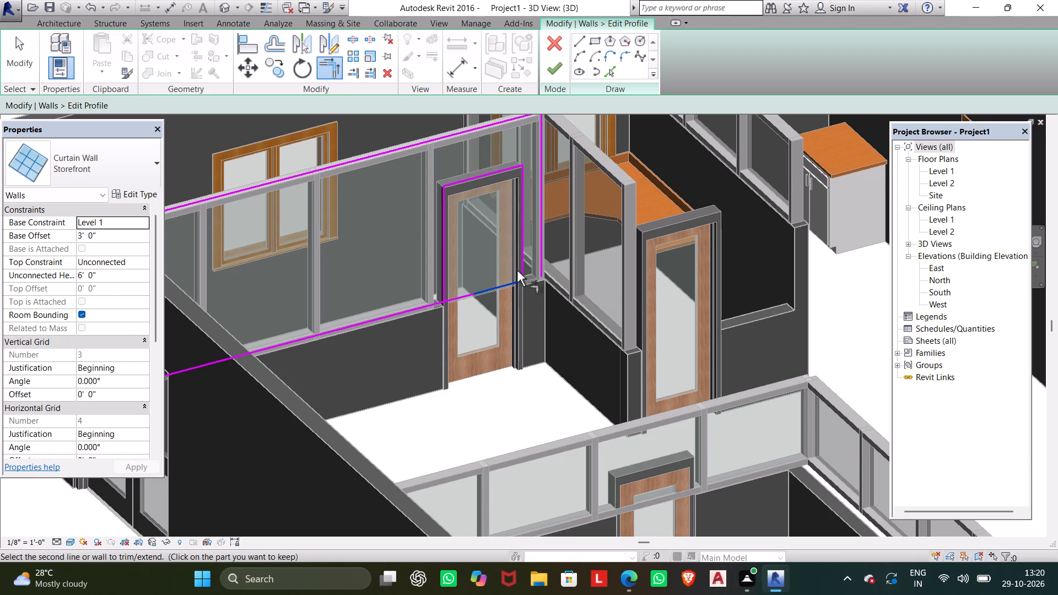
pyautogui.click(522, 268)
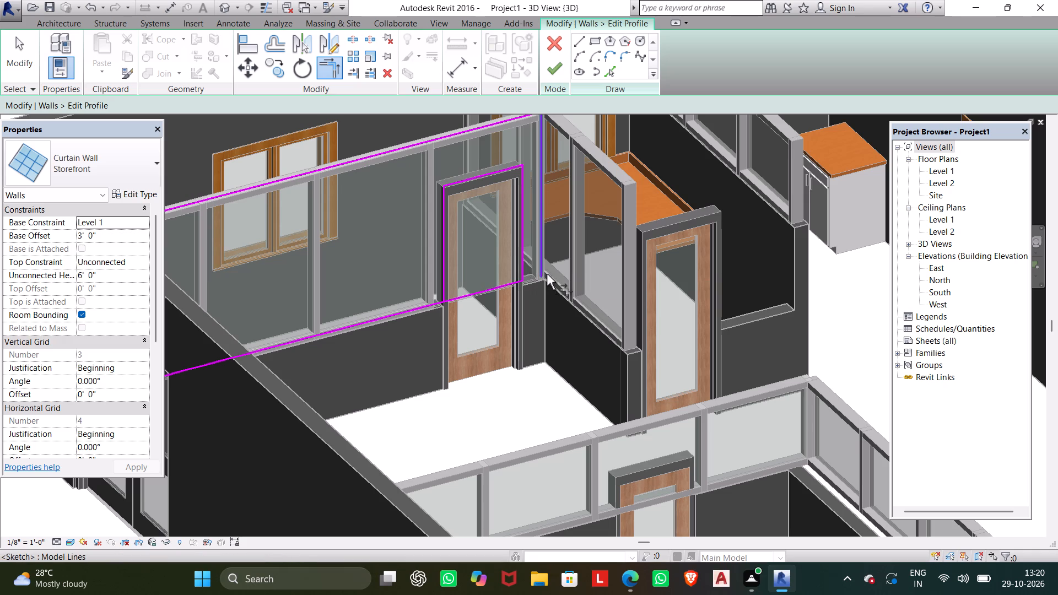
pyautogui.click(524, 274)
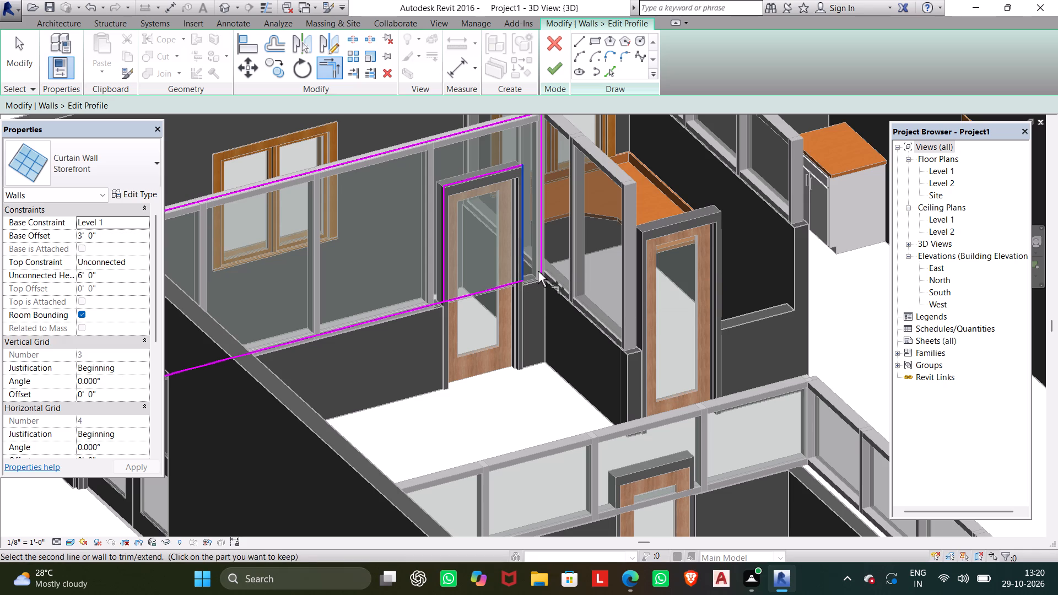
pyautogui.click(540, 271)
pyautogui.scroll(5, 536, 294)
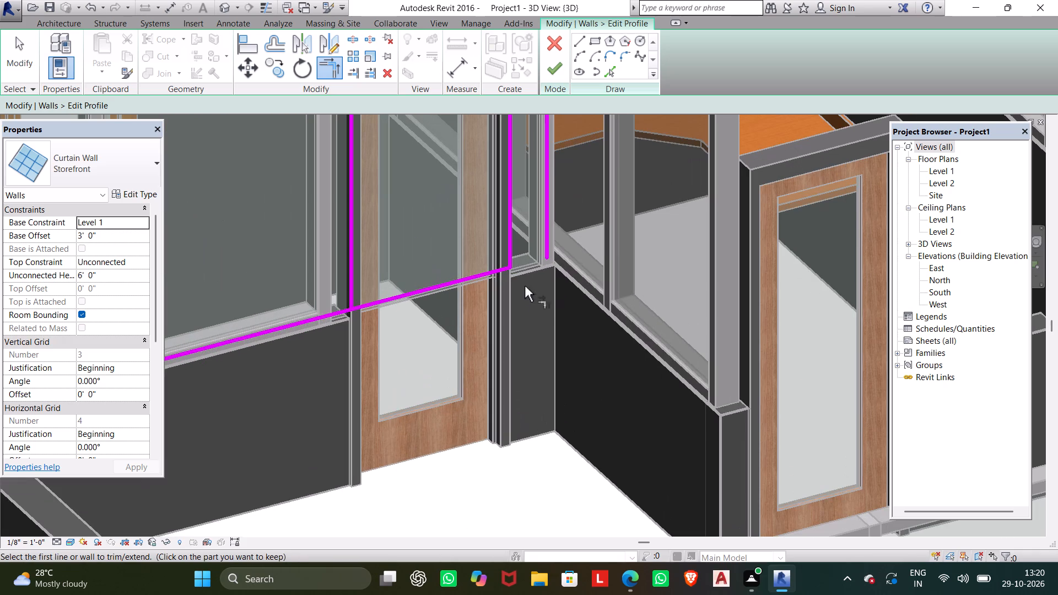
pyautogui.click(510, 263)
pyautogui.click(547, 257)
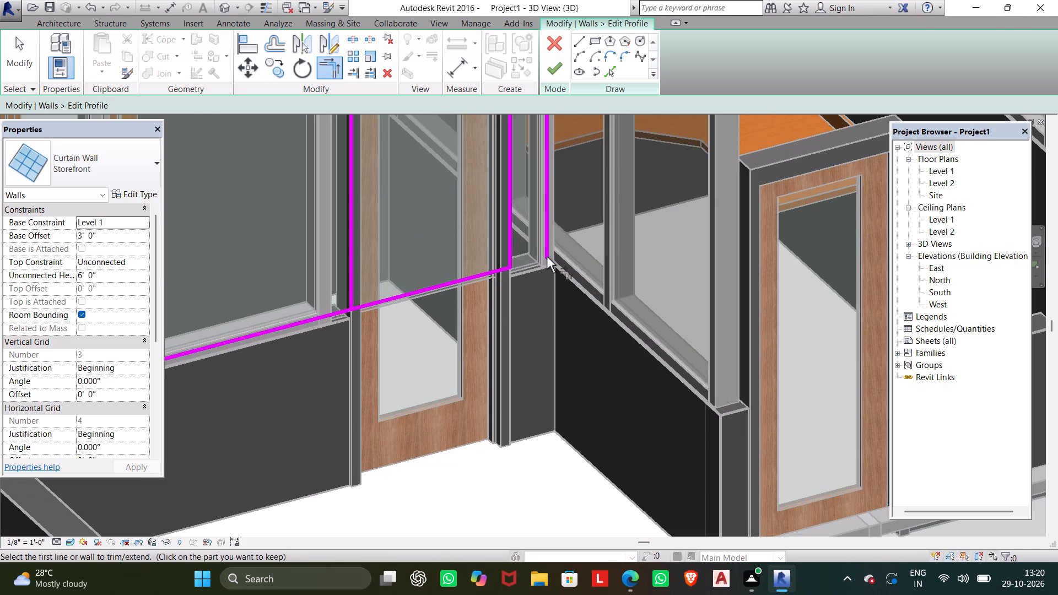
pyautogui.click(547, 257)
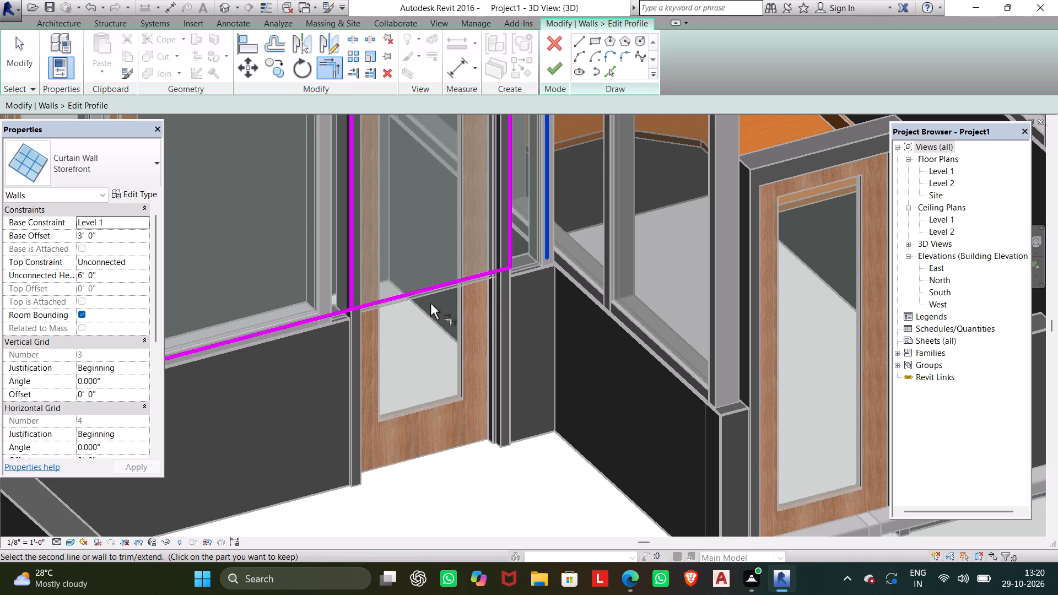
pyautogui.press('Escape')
# Delete the two remaining bottom line segments that cross the door opening in the partition profile.
pyautogui.click(439, 289)
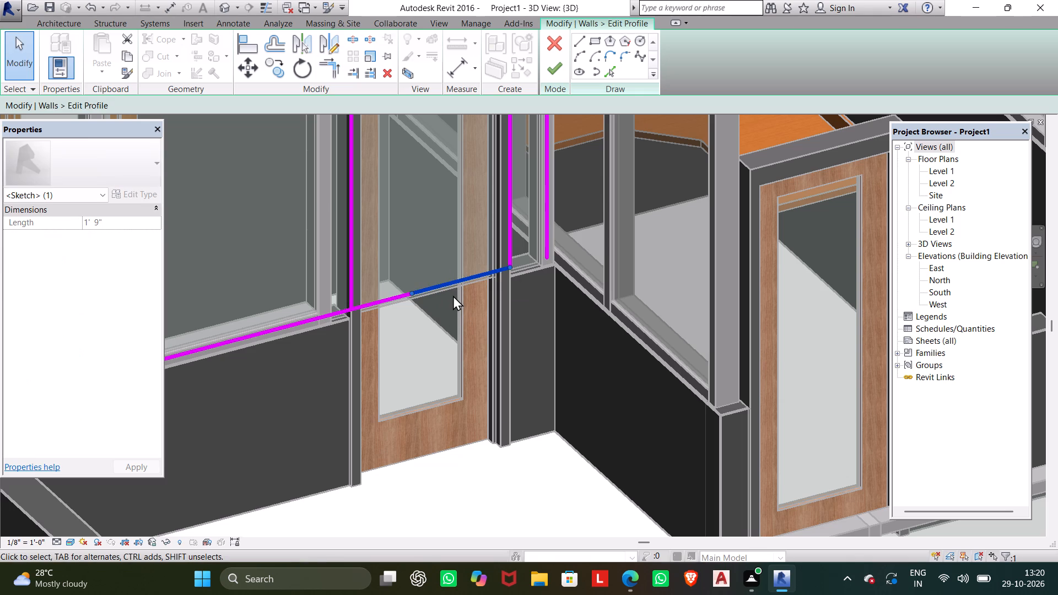
pyautogui.press('Delete')
pyautogui.click(398, 292)
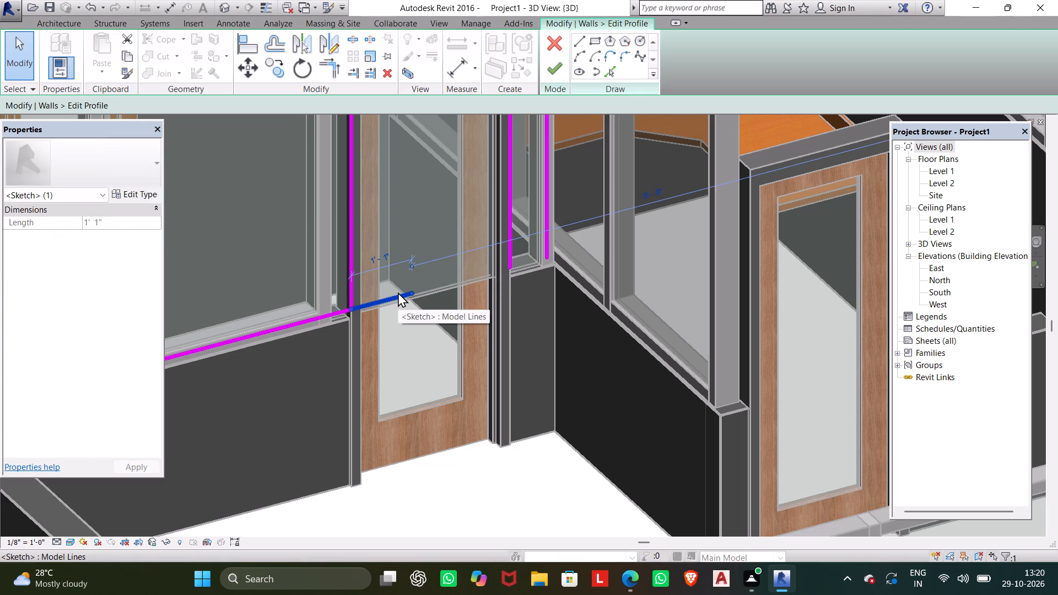
pyautogui.press('Delete')
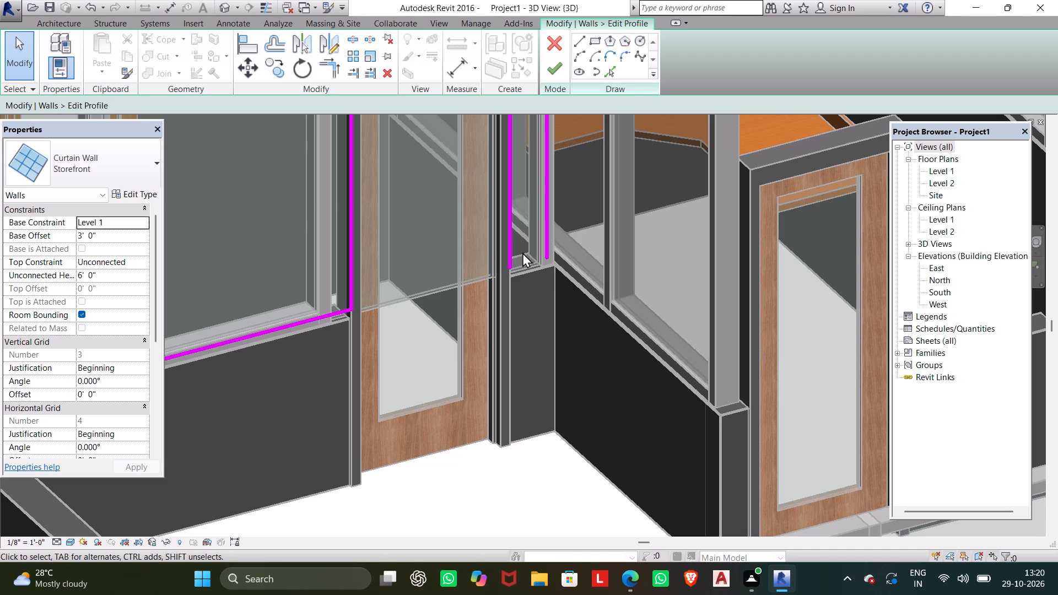
# Draw a line closing the profile's bottom between the opening's right jamb line and the partition's end line.
pyautogui.click(580, 47)
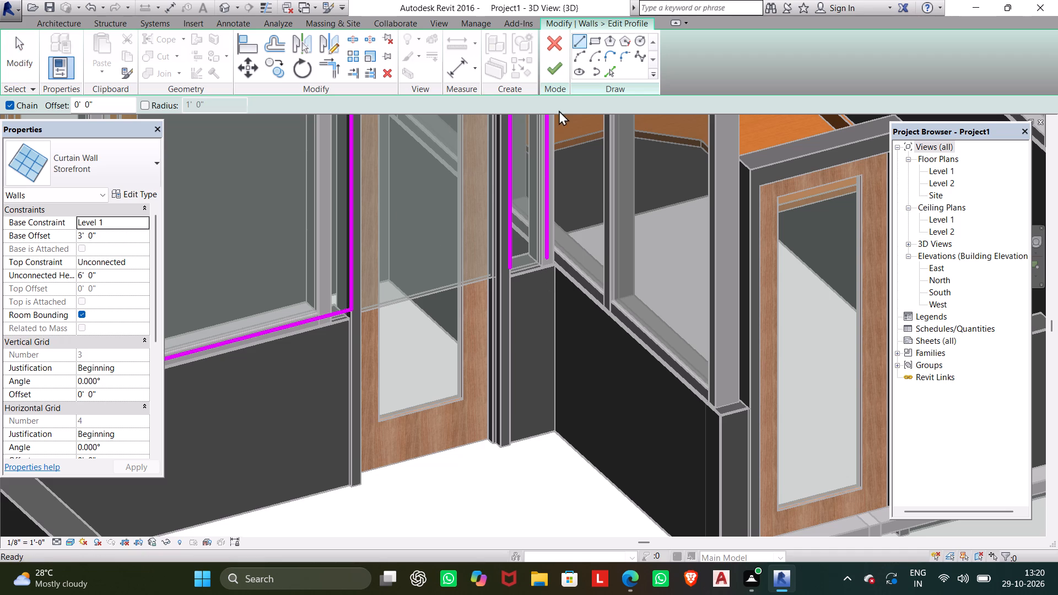
pyautogui.click(510, 276)
pyautogui.click(552, 266)
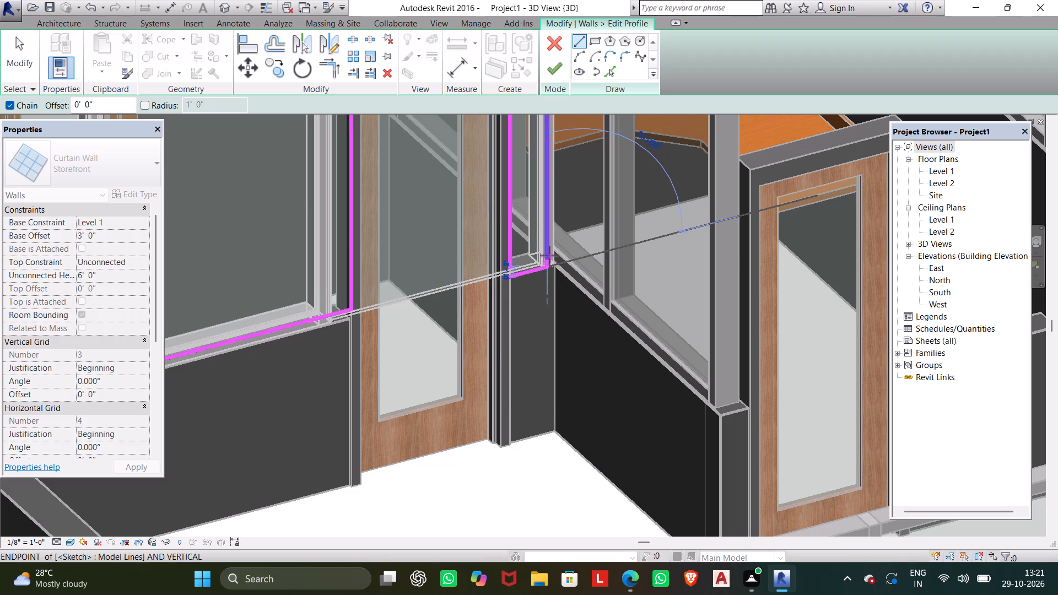
pyautogui.click(549, 256)
pyautogui.click(506, 278)
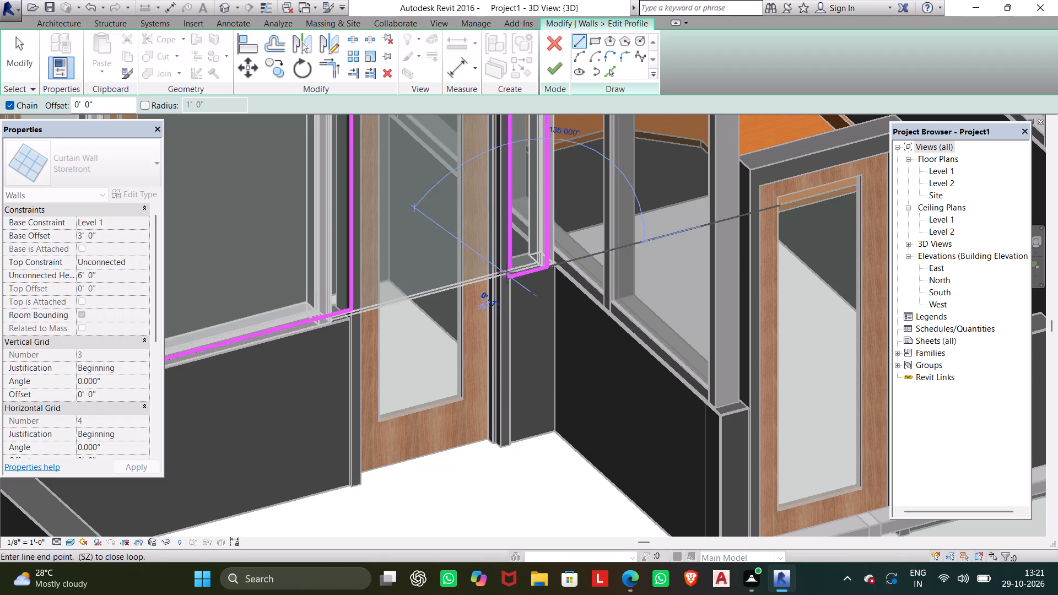
pyautogui.click(506, 266)
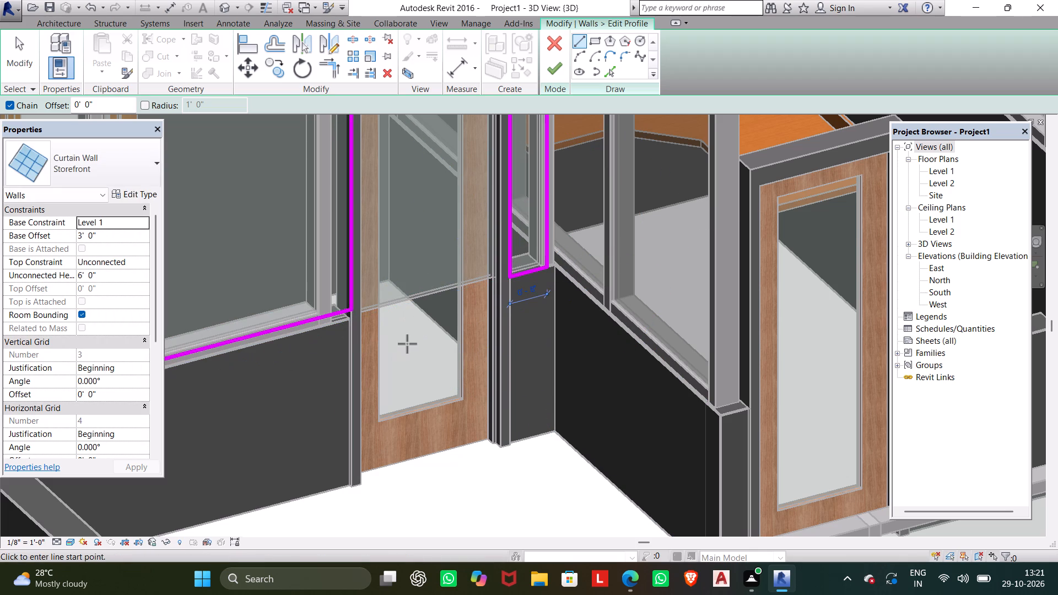
pyautogui.press('Escape')
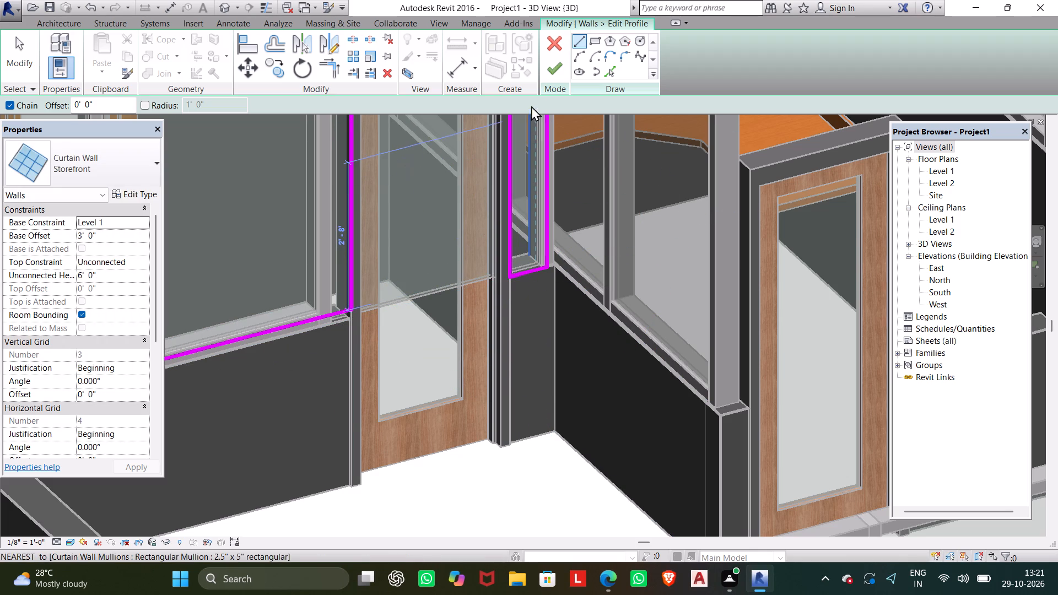
# Finish the partition's profile edit, deleting the mullions that lost their curtain grid, and dismiss the pop-up window.
pyautogui.click(549, 79)
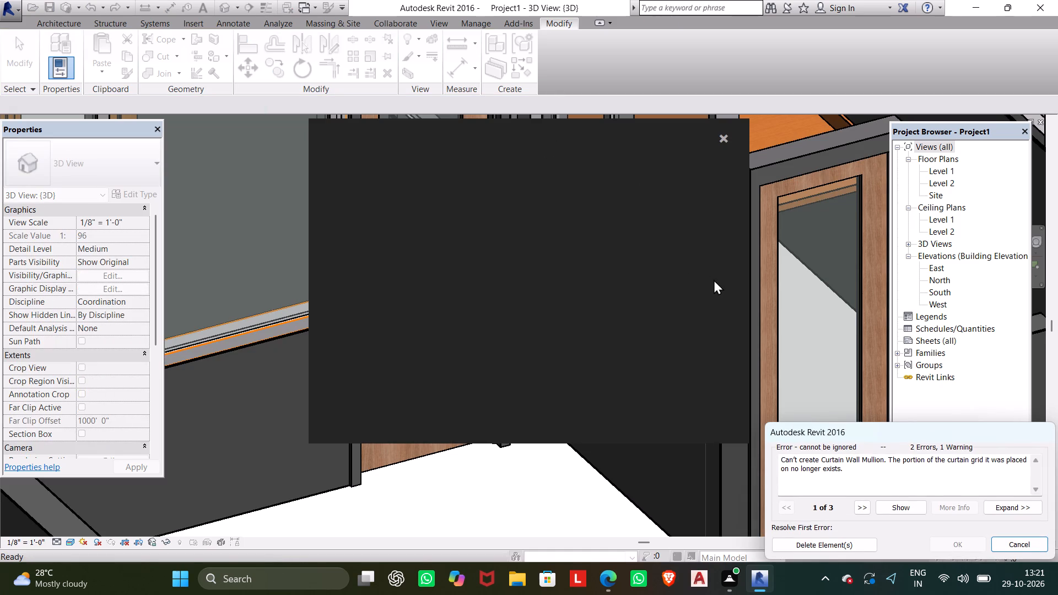
pyautogui.click(801, 545)
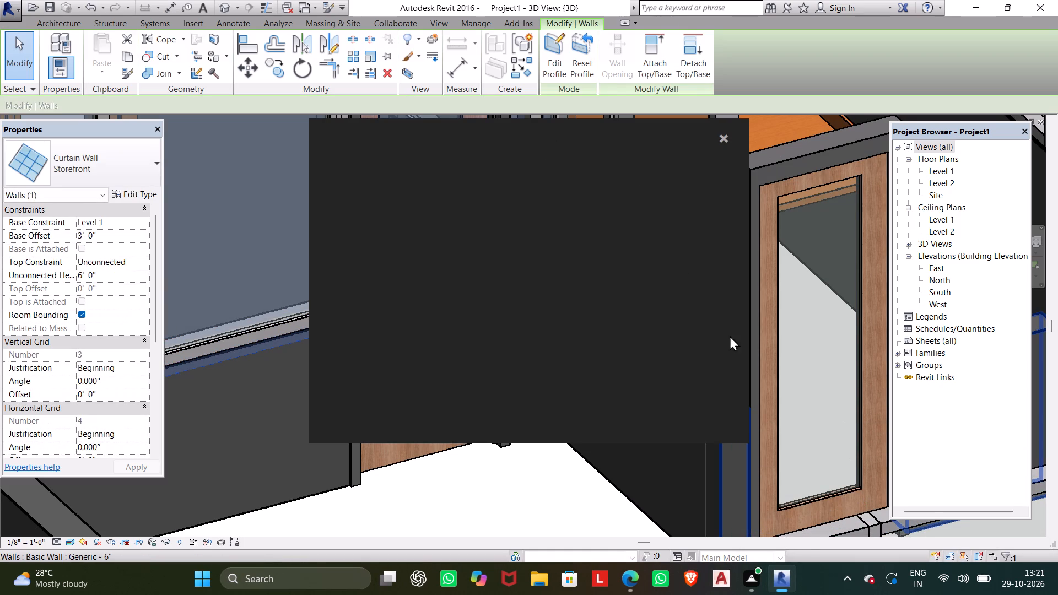
pyautogui.click(721, 132)
pyautogui.click(725, 134)
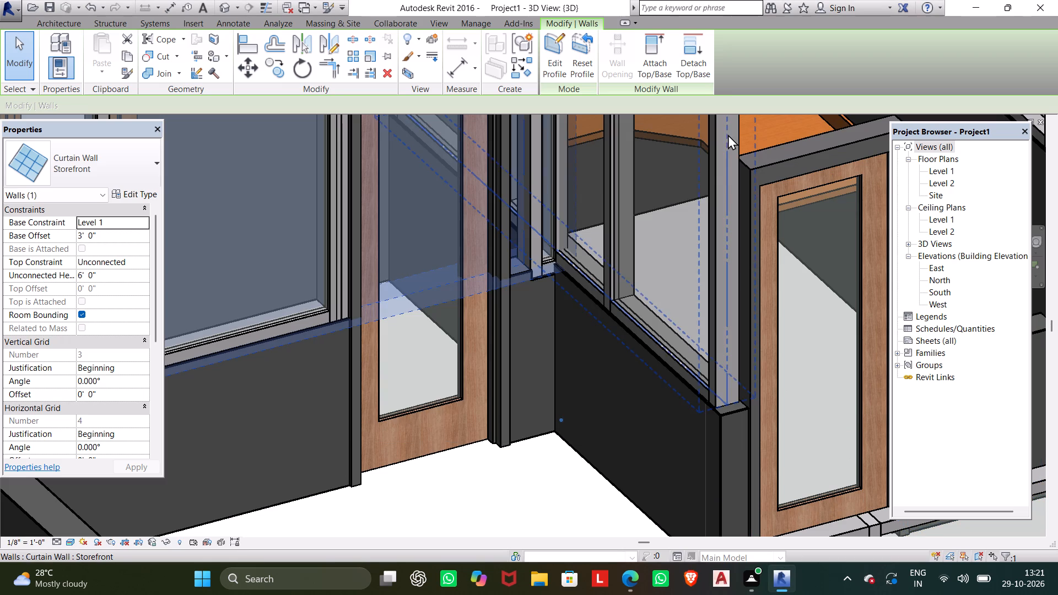
# Deselect the storefront partition and inspect the edited glazed partitions around the doors from several sides in 3D.
pyautogui.scroll(-3, 595, 333)
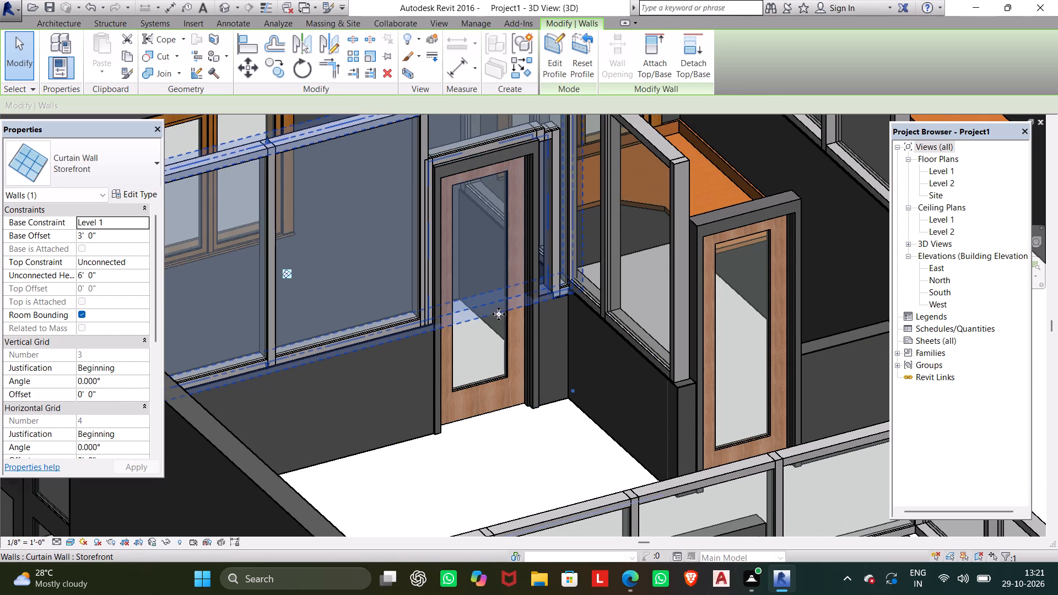
pyautogui.click(487, 302)
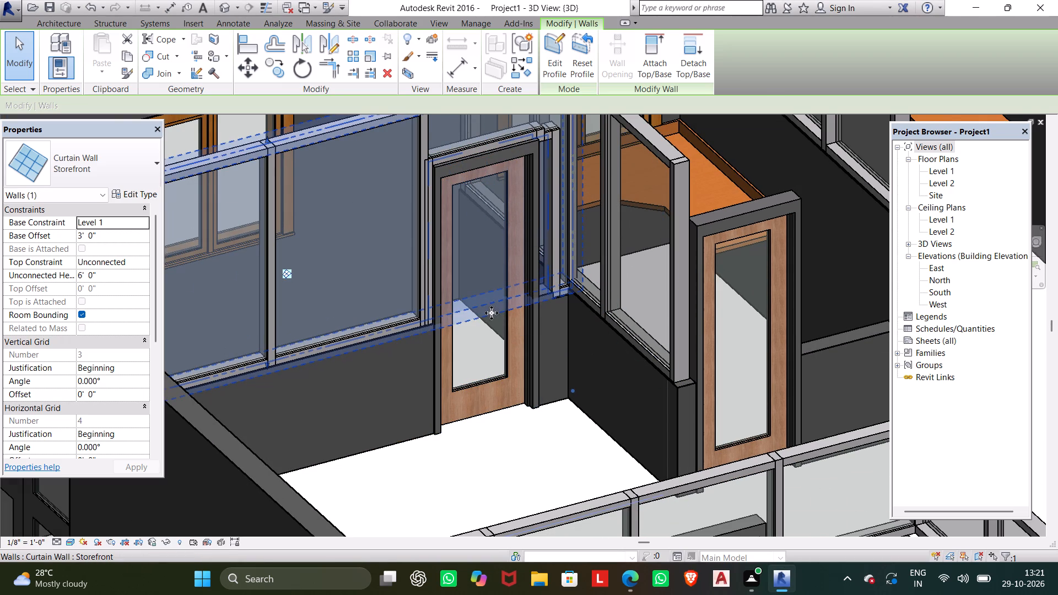
pyautogui.click(488, 315)
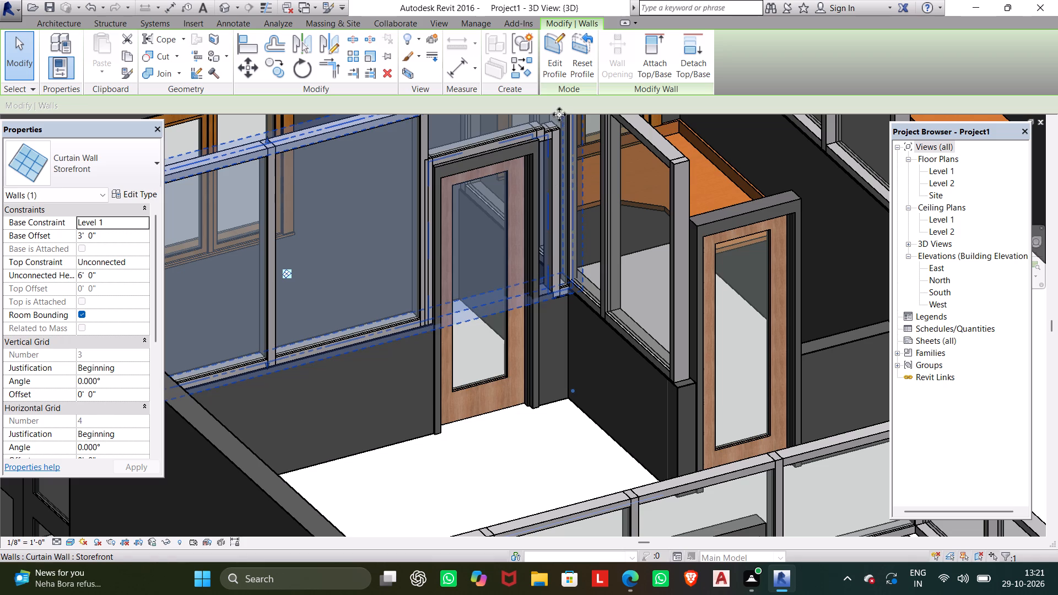
pyautogui.press('Escape')
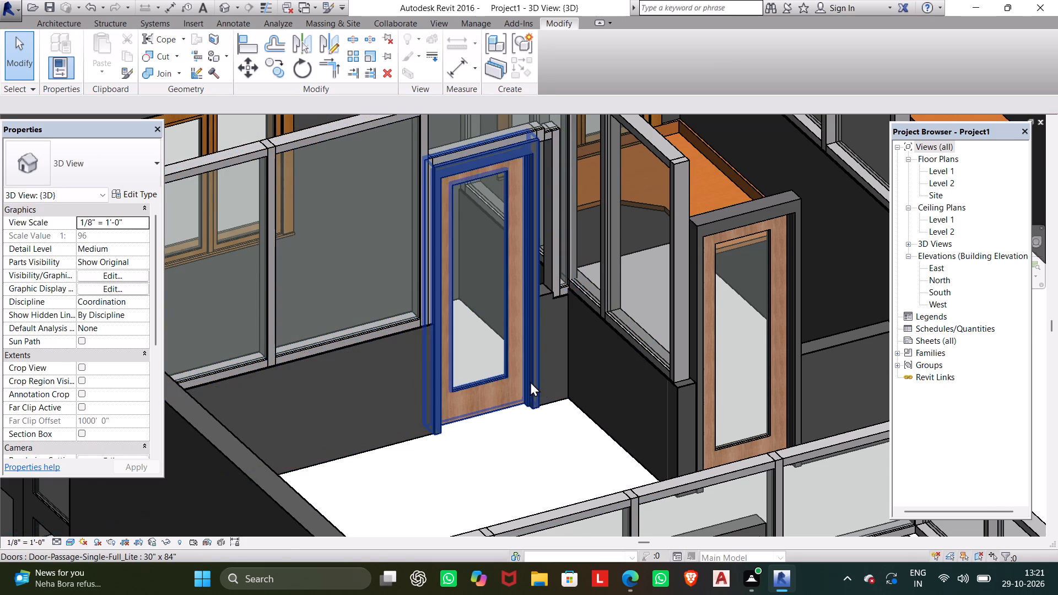
pyautogui.scroll(-1, 530, 381)
pyautogui.middleClick(530, 381)
pyautogui.keyDown('shift'); pyautogui.moveTo(590, 398); pyautogui.dragTo(544, 314, button='middle'); pyautogui.keyUp('shift')
pyautogui.keyDown('shift'); pyautogui.scroll(-1, 590, 398); pyautogui.keyUp('shift')
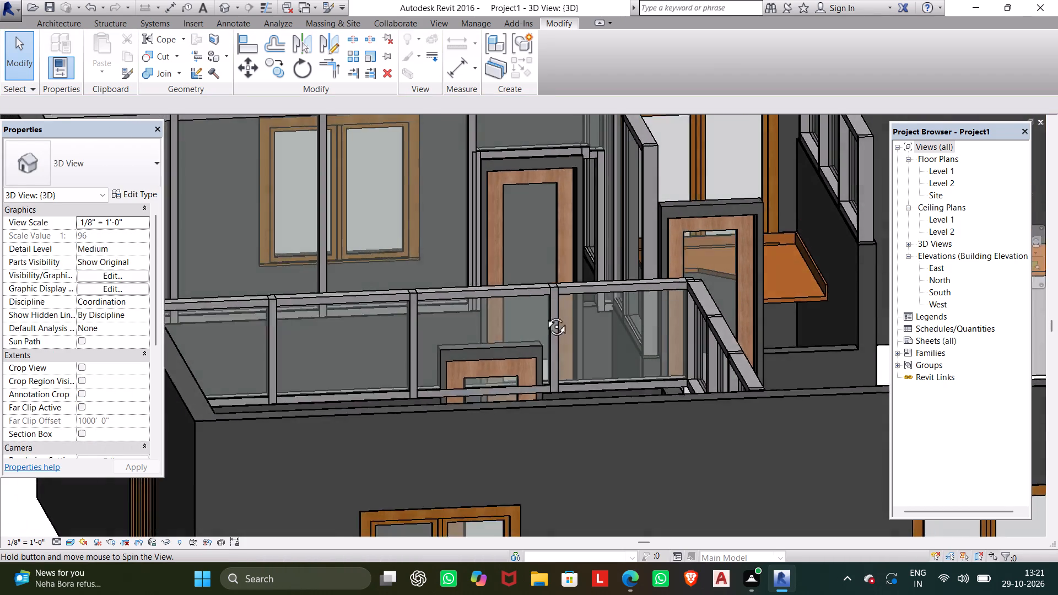
pyautogui.keyDown('shift'); pyautogui.moveTo(544, 314); pyautogui.dragTo(775, 374, button='middle'); pyautogui.keyUp('shift')
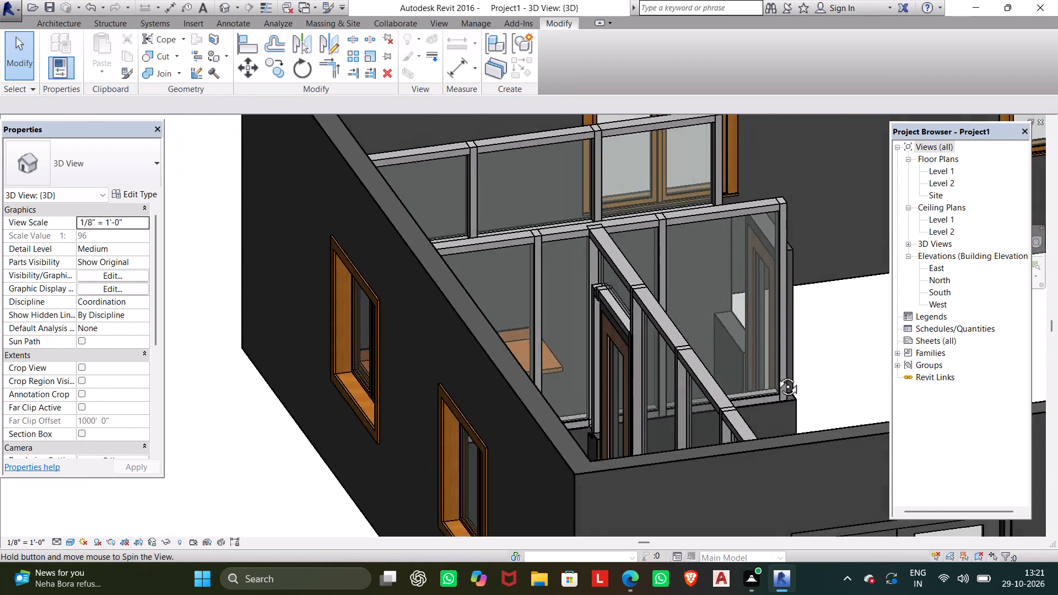
pyautogui.keyDown('shift'); pyautogui.moveTo(775, 374); pyautogui.dragTo(693, 378, button='middle'); pyautogui.keyUp('shift')
pyautogui.scroll(-2, 757, 358)
pyautogui.moveTo(755, 358); pyautogui.dragTo(707, 361, button='middle')
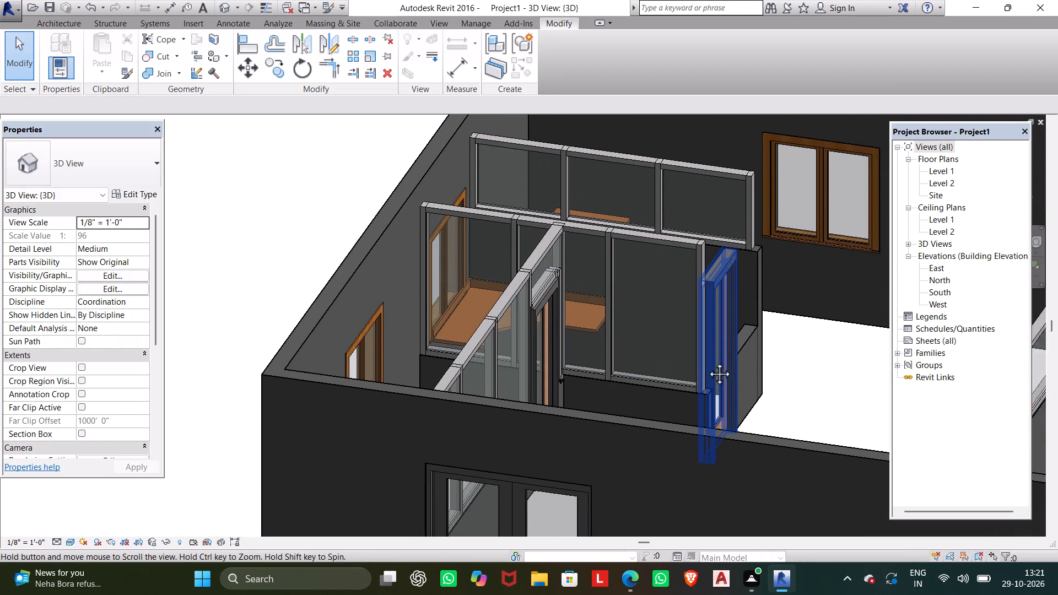
pyautogui.moveTo(707, 361); pyautogui.dragTo(676, 359, button='middle')
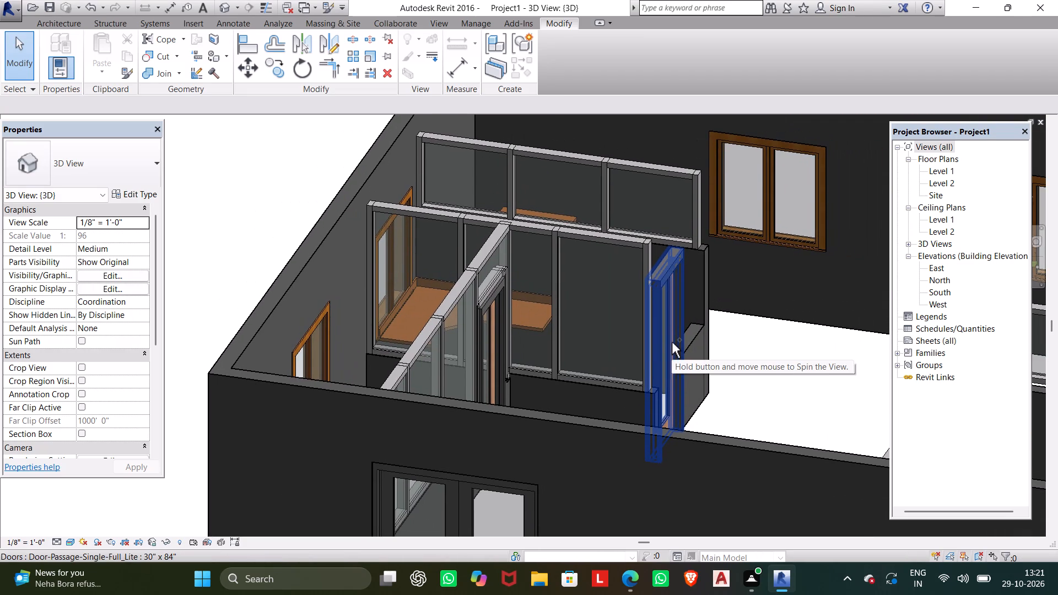
# Save the project as a Revit project file named 29oct in the US Imperial folder.
pyautogui.hotkey('ctrl', 's')
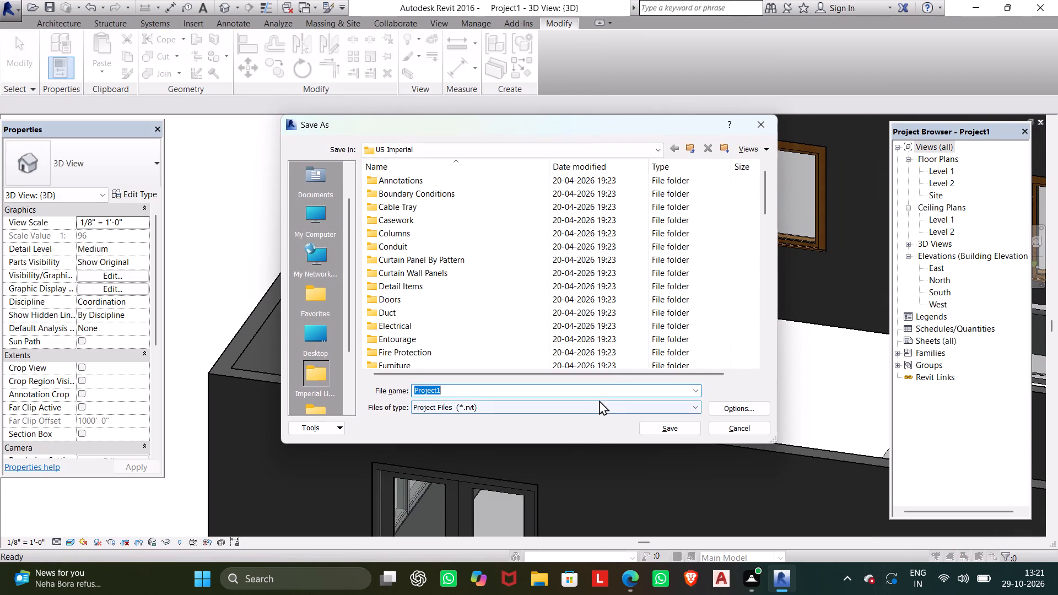
pyautogui.click(595, 391)
pyautogui.moveTo(595, 391); pyautogui.dragTo(432, 377)
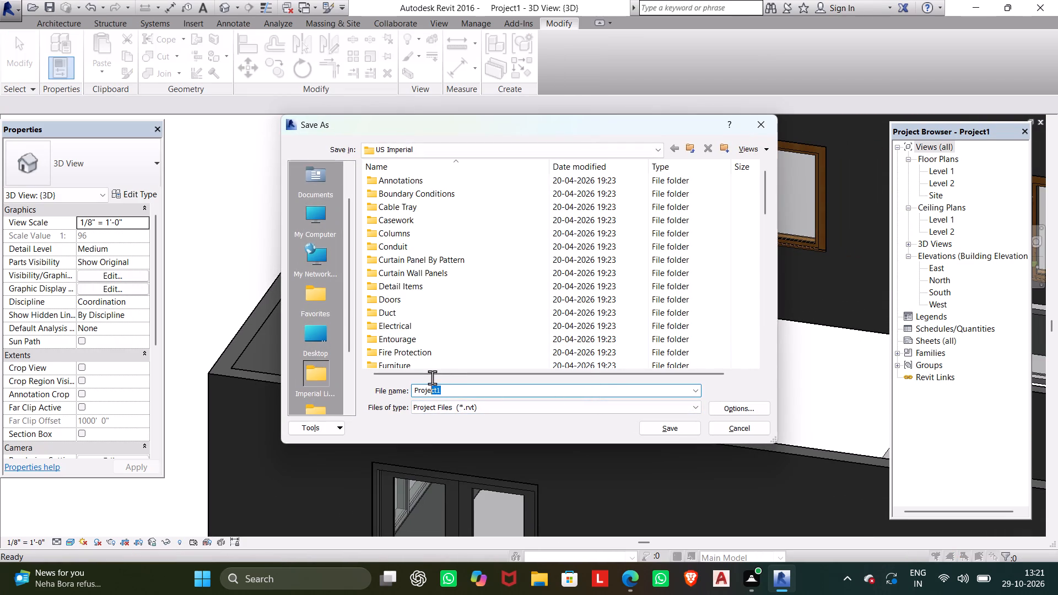
pyautogui.moveTo(432, 377); pyautogui.dragTo(400, 382)
pyautogui.press('space')
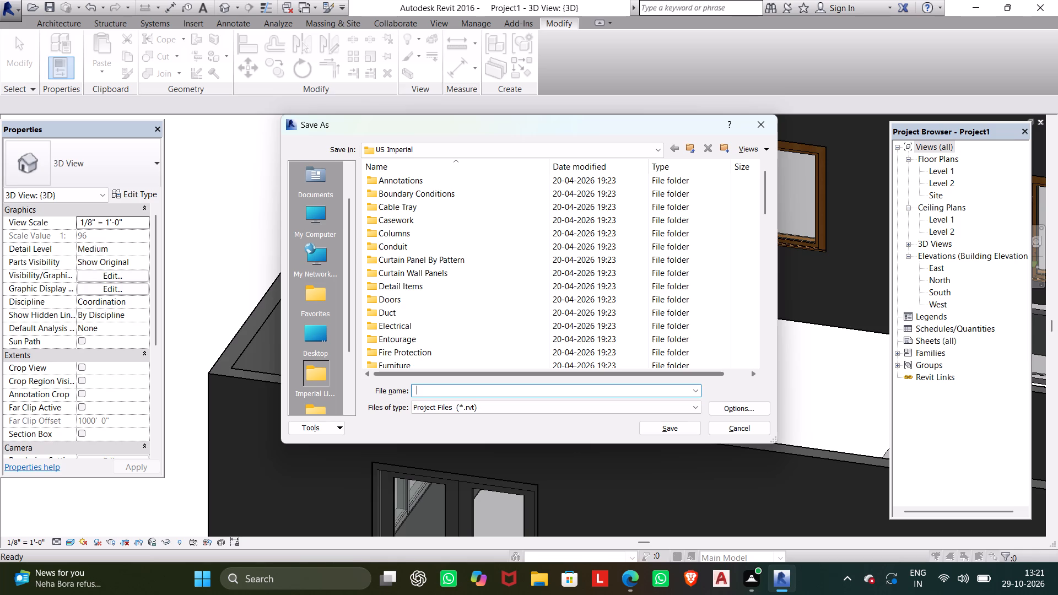
pyautogui.write('29')
pyautogui.press('c')
pyautogui.press('BackSpace')
pyautogui.write('oct')
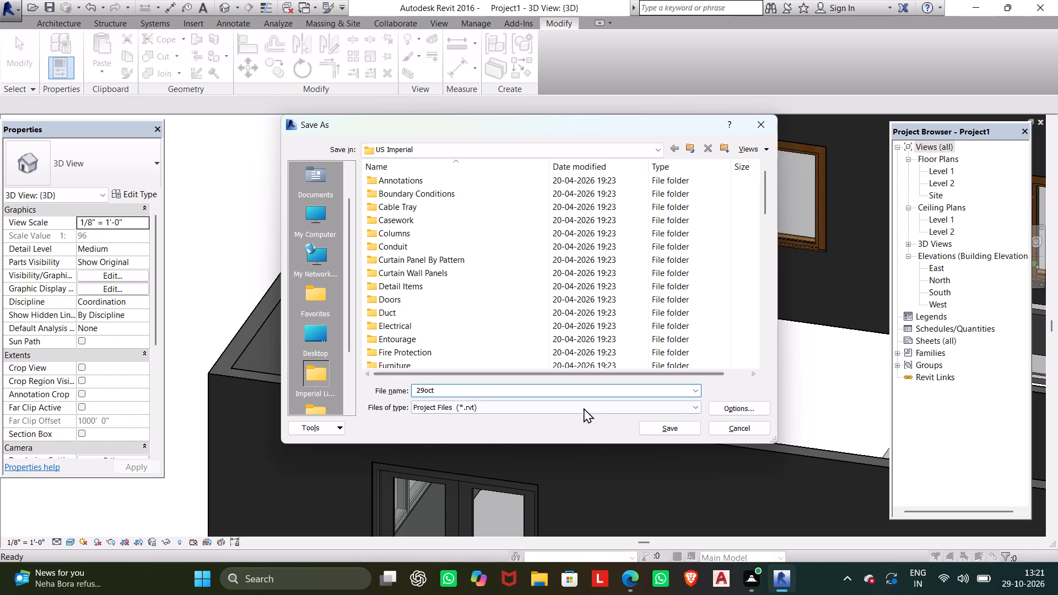
pyautogui.click(679, 429)
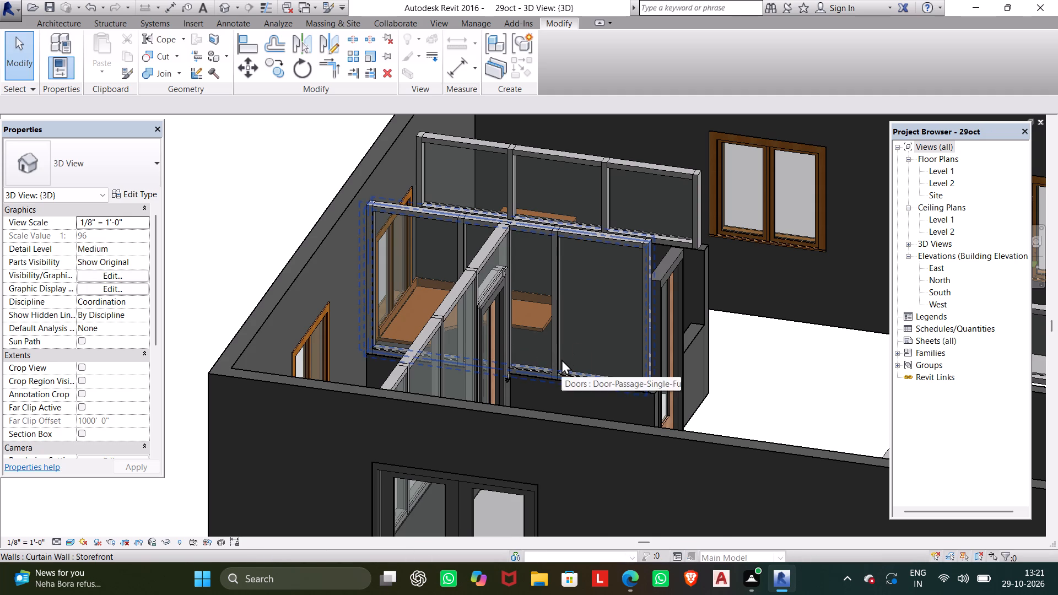
# Examine the whole office model in 3D from several sides, checking the outer walls, windows, partitions and cabinets.
pyautogui.scroll(-5, 562, 360)
pyautogui.moveTo(602, 355); pyautogui.dragTo(535, 378, button='middle')
pyautogui.scroll(-1, 602, 355)
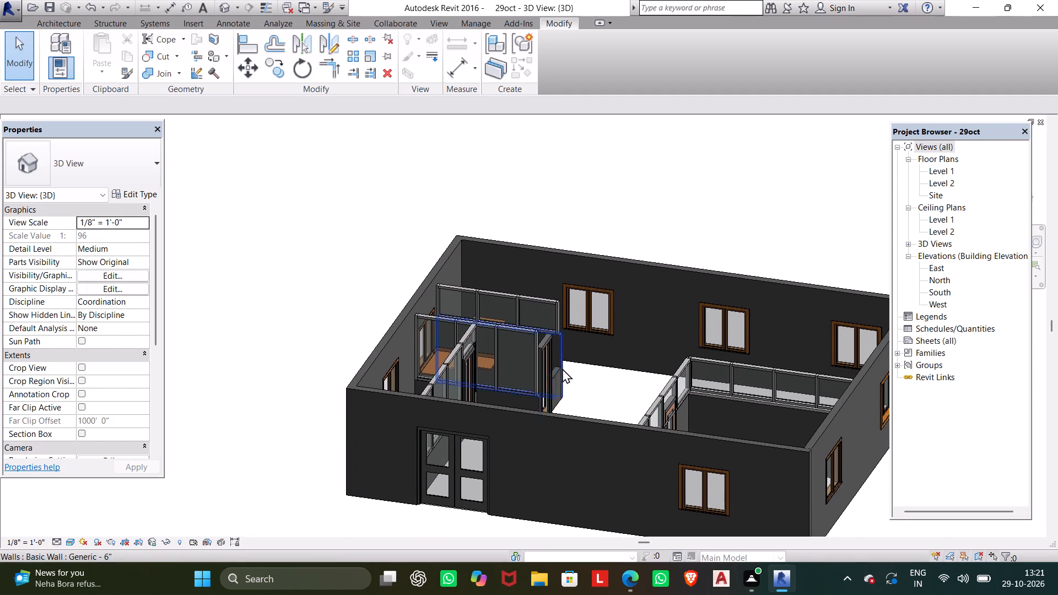
pyautogui.keyDown('shift'); pyautogui.moveTo(541, 386); pyautogui.dragTo(329, 449, button='middle'); pyautogui.keyUp('shift')
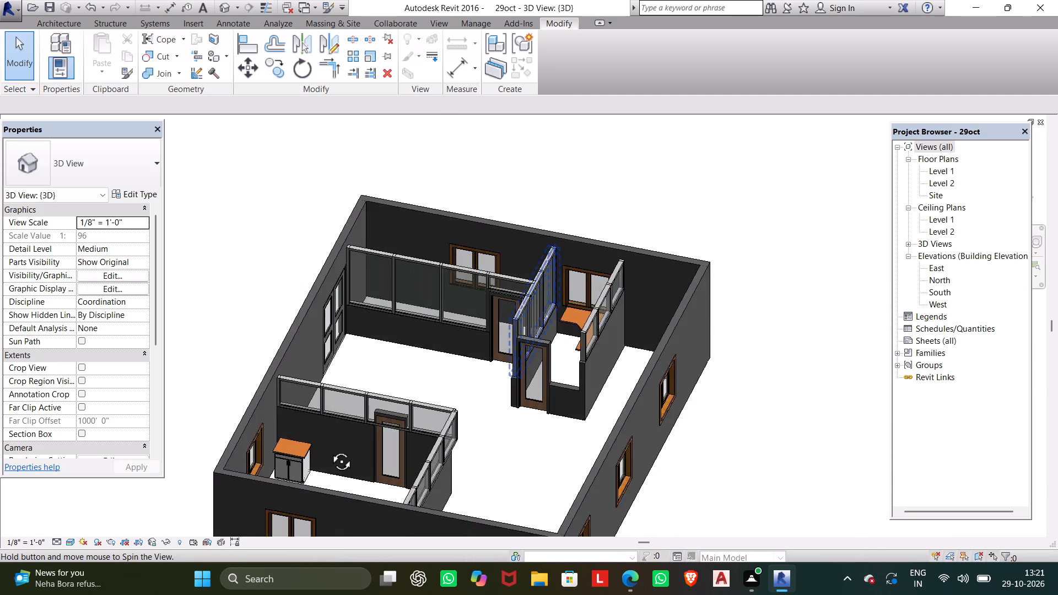
pyautogui.keyDown('shift'); pyautogui.moveTo(329, 449); pyautogui.dragTo(141, 481, button='middle'); pyautogui.keyUp('shift')
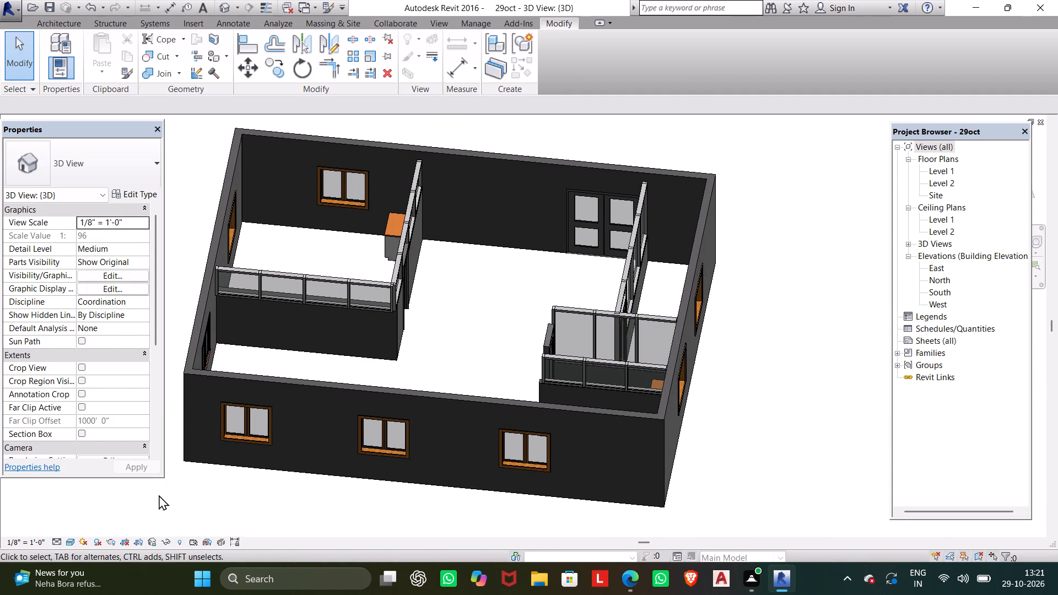
pyautogui.scroll(-1, 241, 445)
pyautogui.moveTo(241, 445); pyautogui.dragTo(305, 460, button='middle')
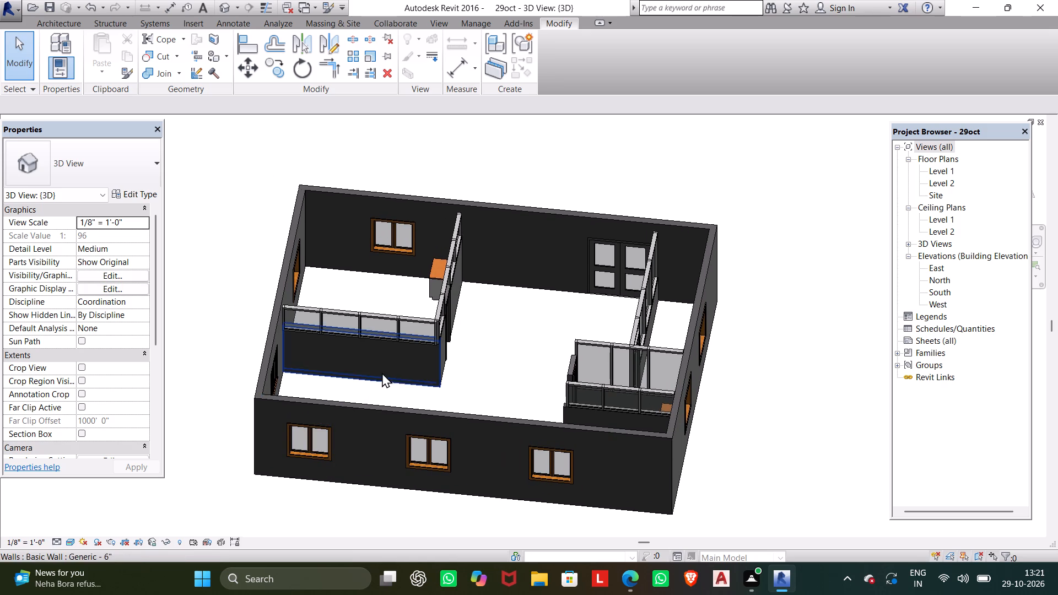
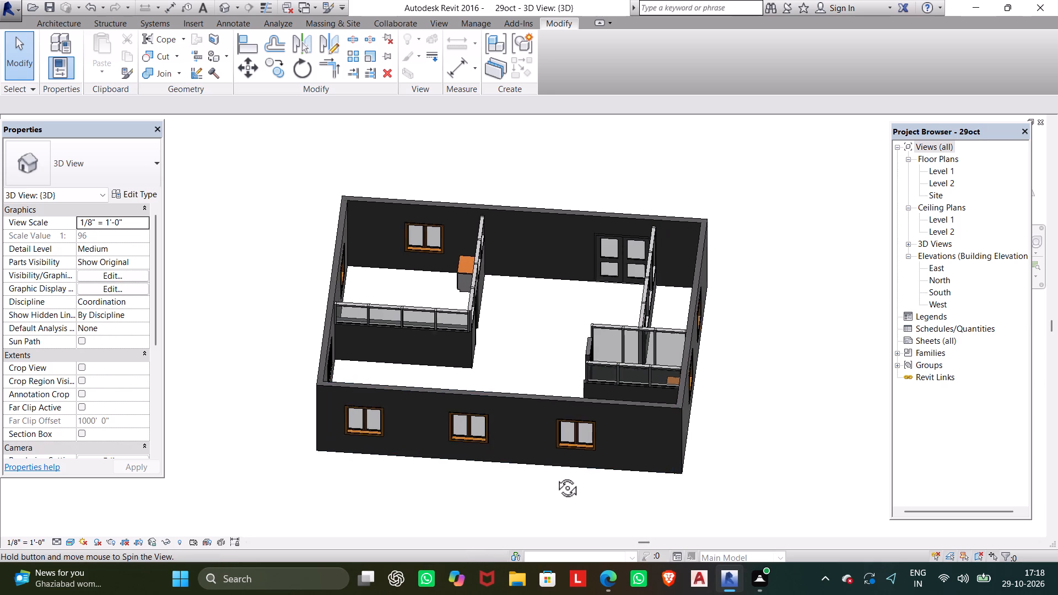
# Dismiss the pop-up, then unpin and delete the 2.5" x 5" rectangular mullion crossing the door in the front cabinet room's glazed partition.
pyautogui.keyDown('shift'); pyautogui.moveTo(555, 475); pyautogui.dragTo(670, 461, button='middle'); pyautogui.keyUp('shift')
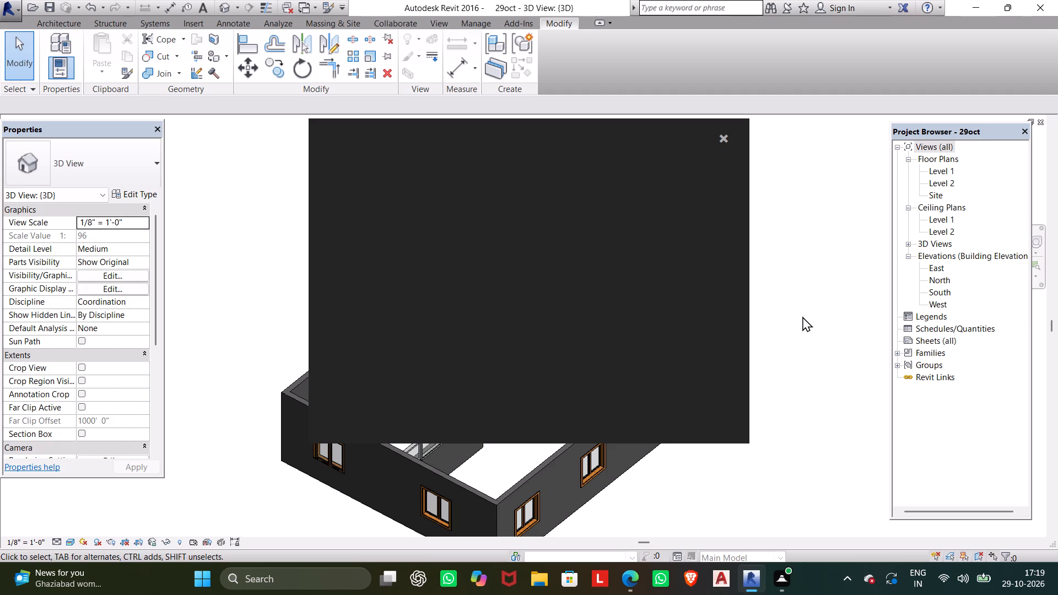
pyautogui.click(722, 137)
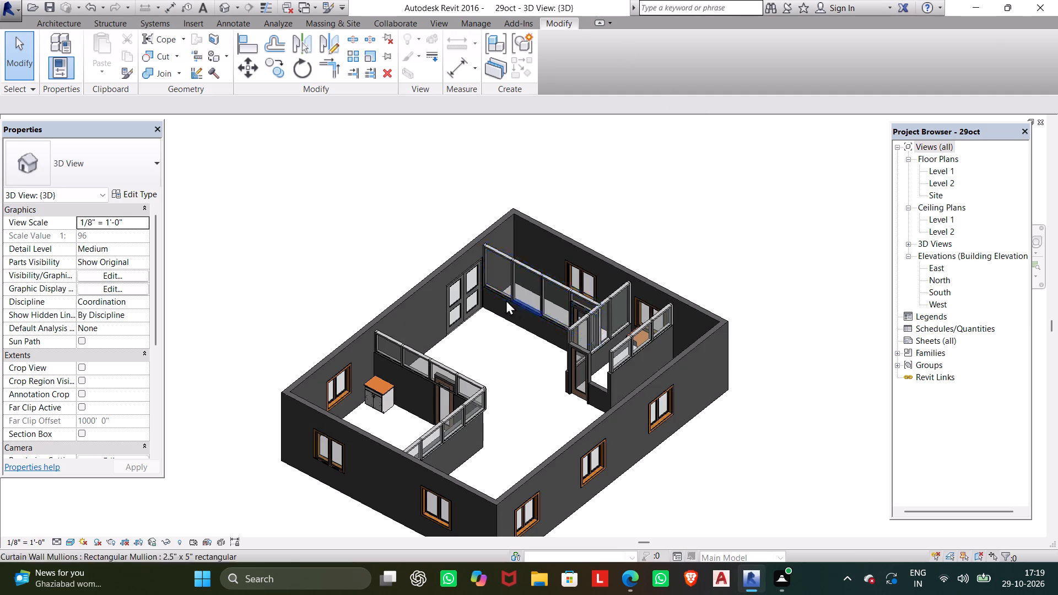
pyautogui.keyDown('shift'); pyautogui.moveTo(487, 340); pyautogui.dragTo(581, 317, button='middle'); pyautogui.keyUp('shift')
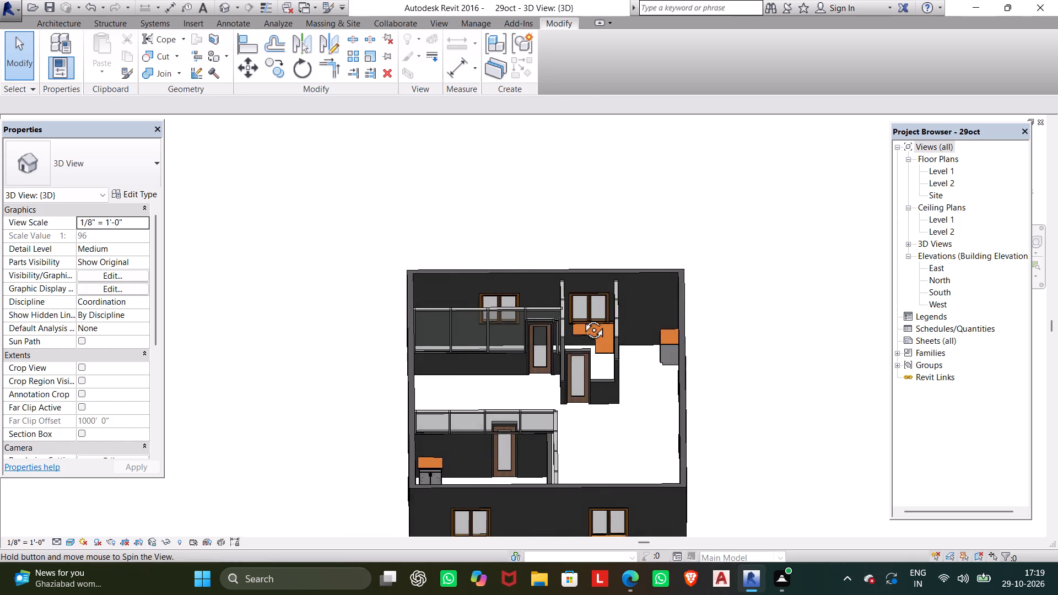
pyautogui.keyDown('shift'); pyautogui.moveTo(581, 317); pyautogui.dragTo(555, 365, button='middle'); pyautogui.keyUp('shift')
pyautogui.moveTo(481, 445); pyautogui.dragTo(523, 299, button='middle')
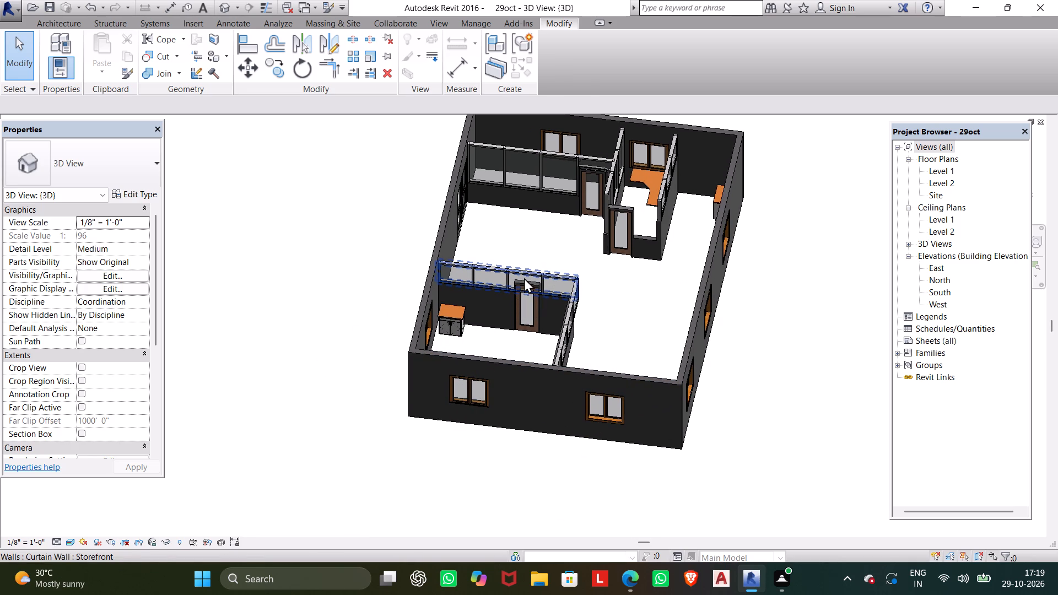
pyautogui.scroll(12, 524, 278)
pyautogui.scroll(5, 493, 365)
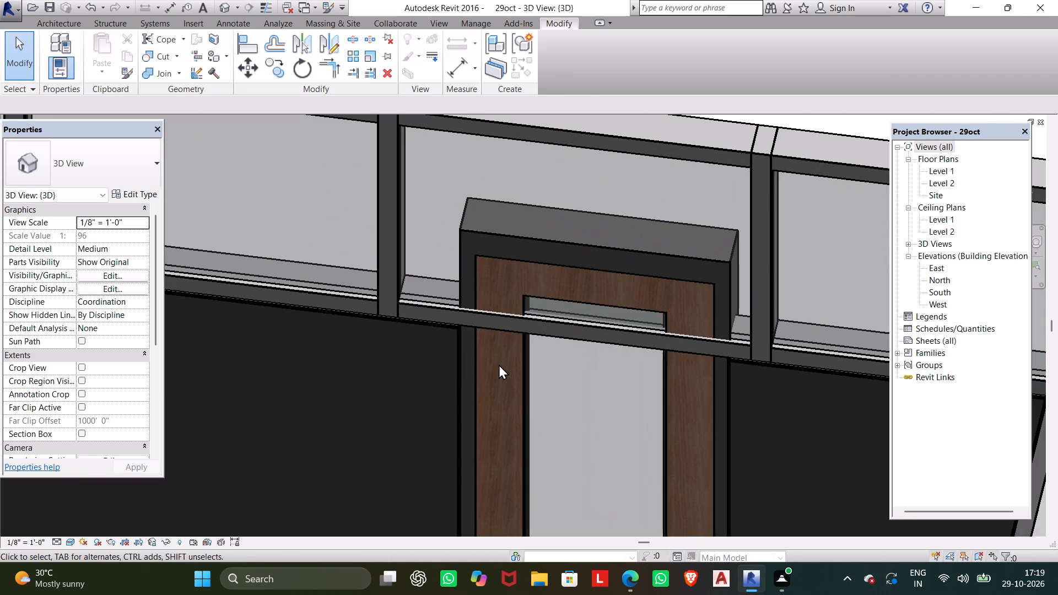
pyautogui.click(547, 329)
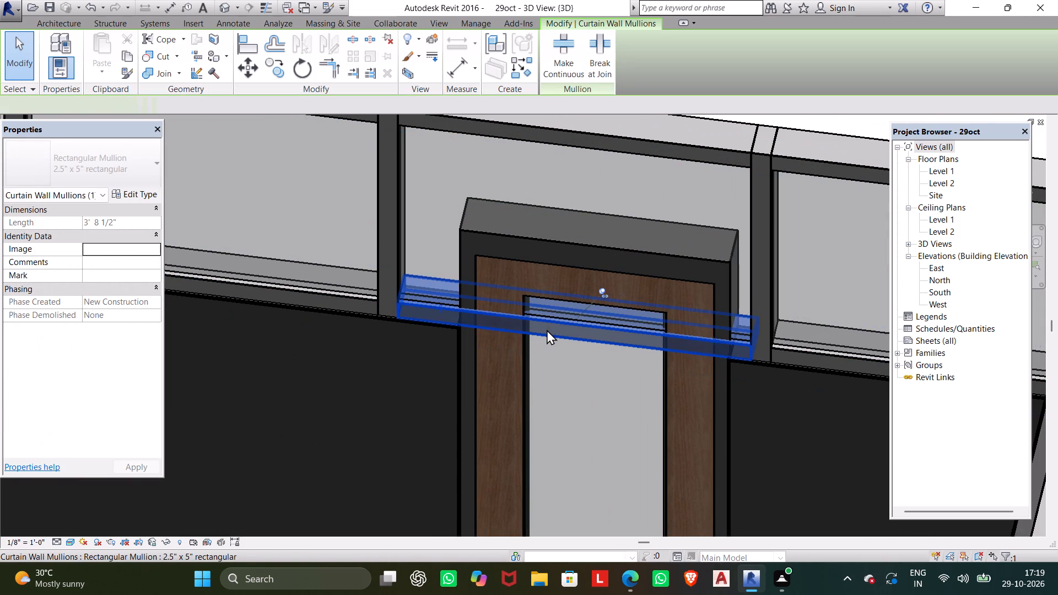
pyautogui.press('Delete')
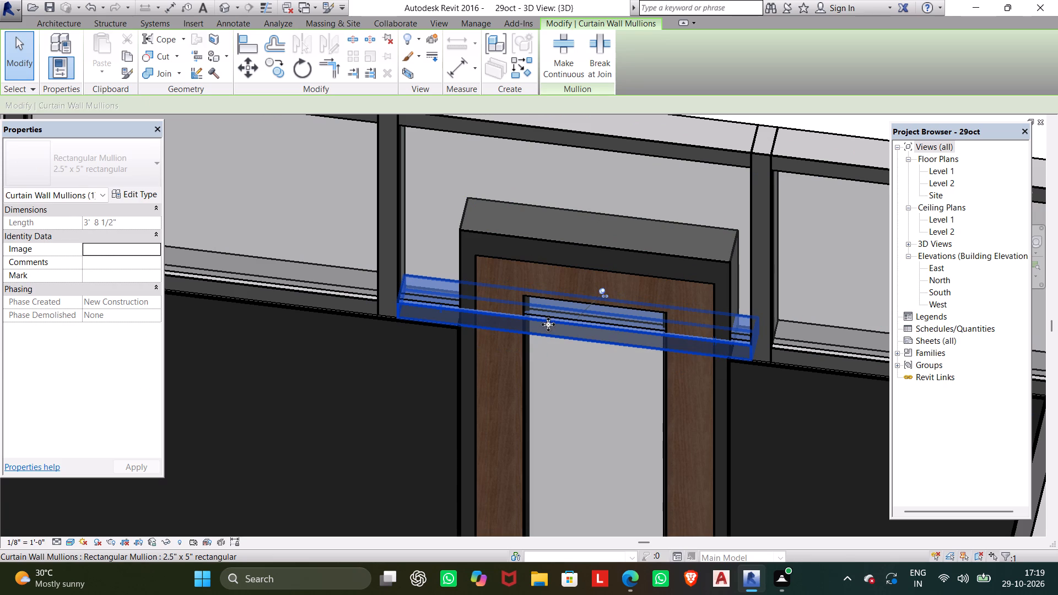
pyautogui.click(600, 286)
pyautogui.press('Delete')
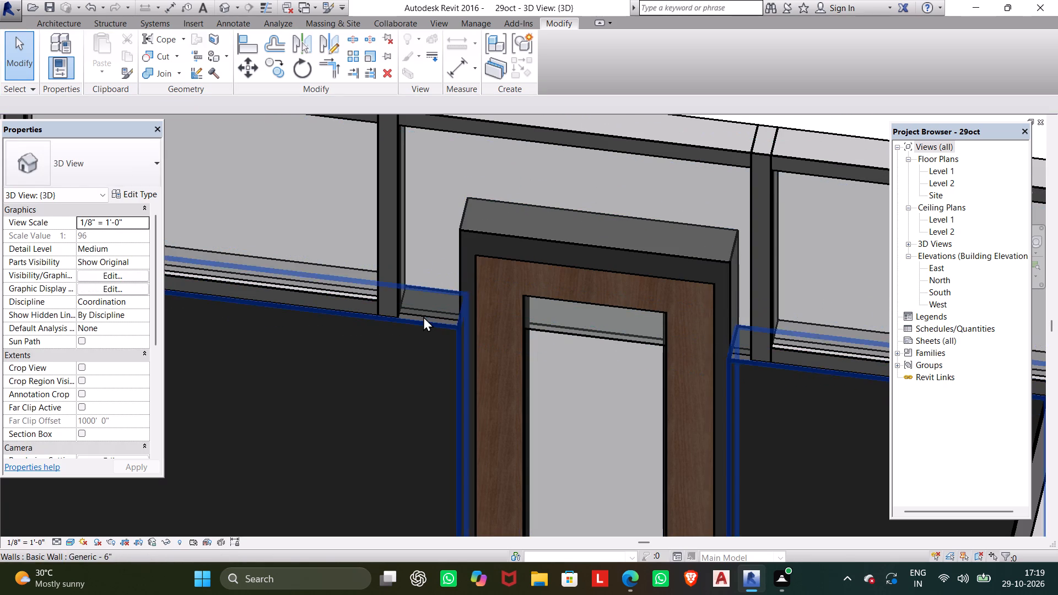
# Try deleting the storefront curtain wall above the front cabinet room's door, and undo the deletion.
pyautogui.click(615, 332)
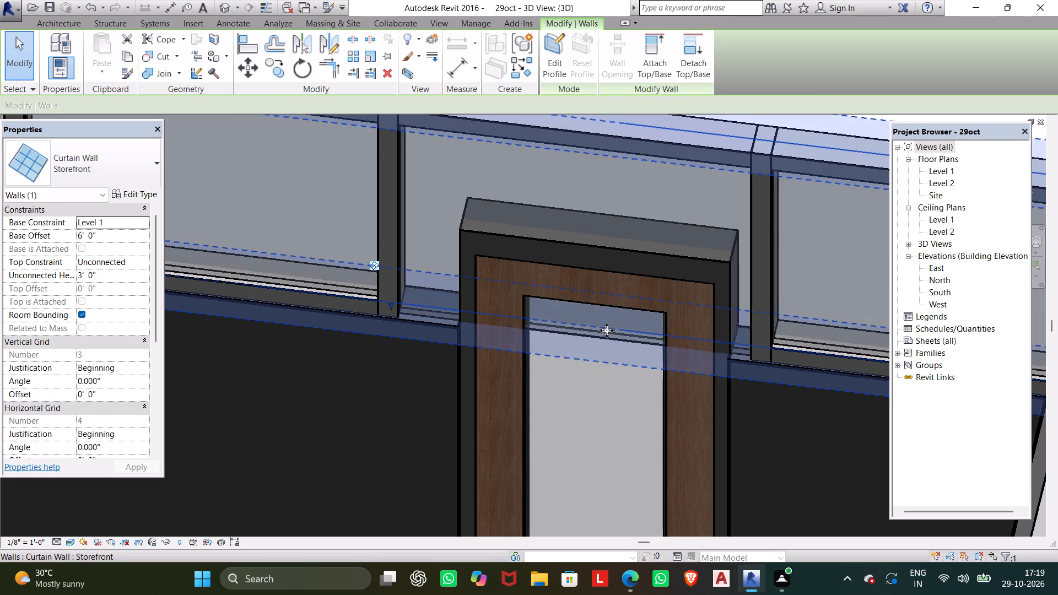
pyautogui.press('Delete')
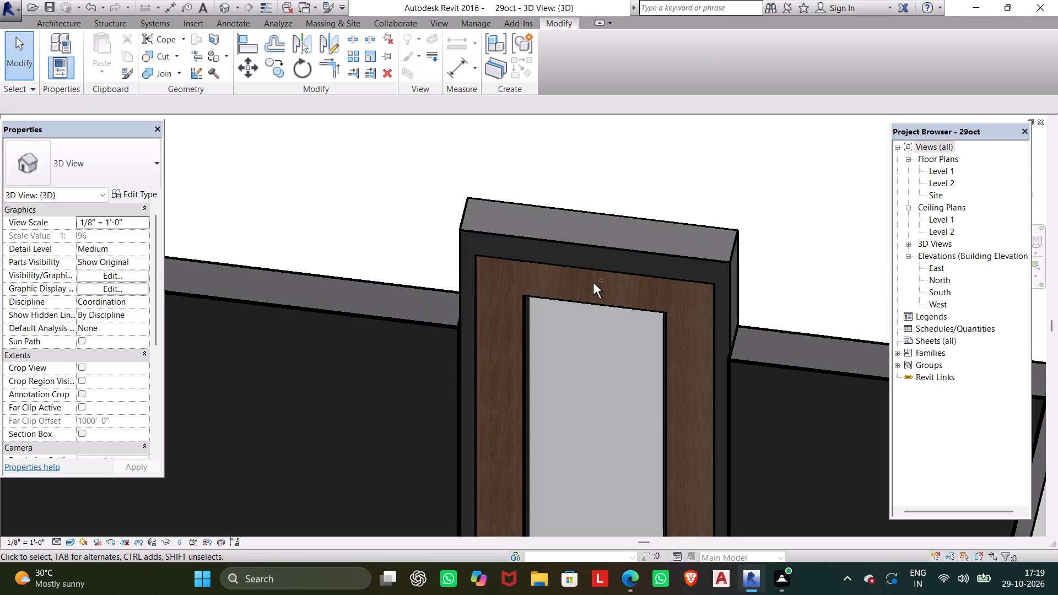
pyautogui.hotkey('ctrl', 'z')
# Examine the storefront partition's lower edge behind the door's glass, and leave the partition deselected.
pyautogui.scroll(-2, 782, 456)
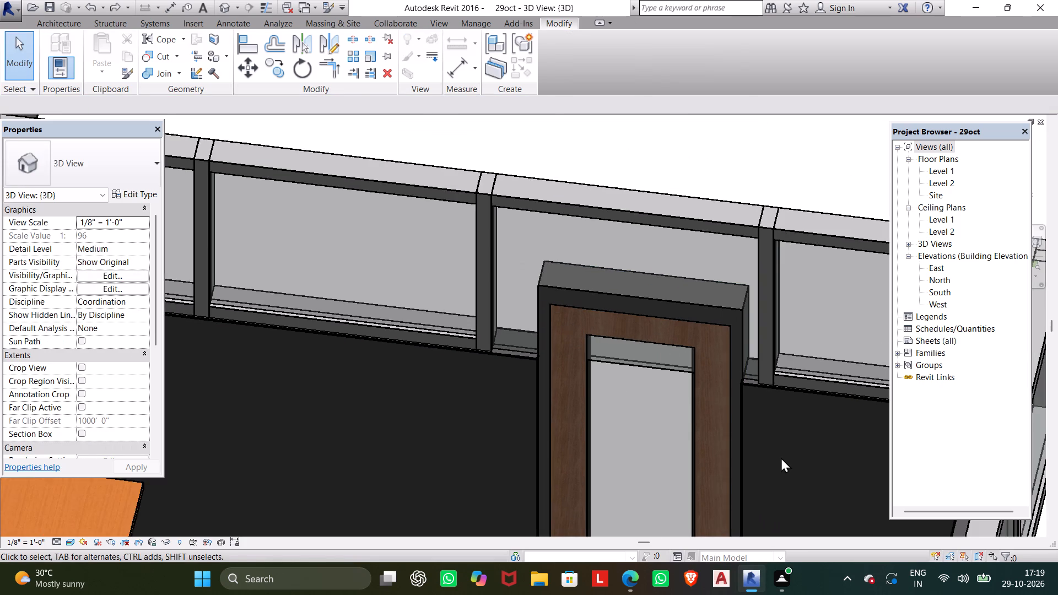
pyautogui.scroll(-1, 779, 449)
pyautogui.moveTo(669, 374); pyautogui.dragTo(735, 291, button='middle')
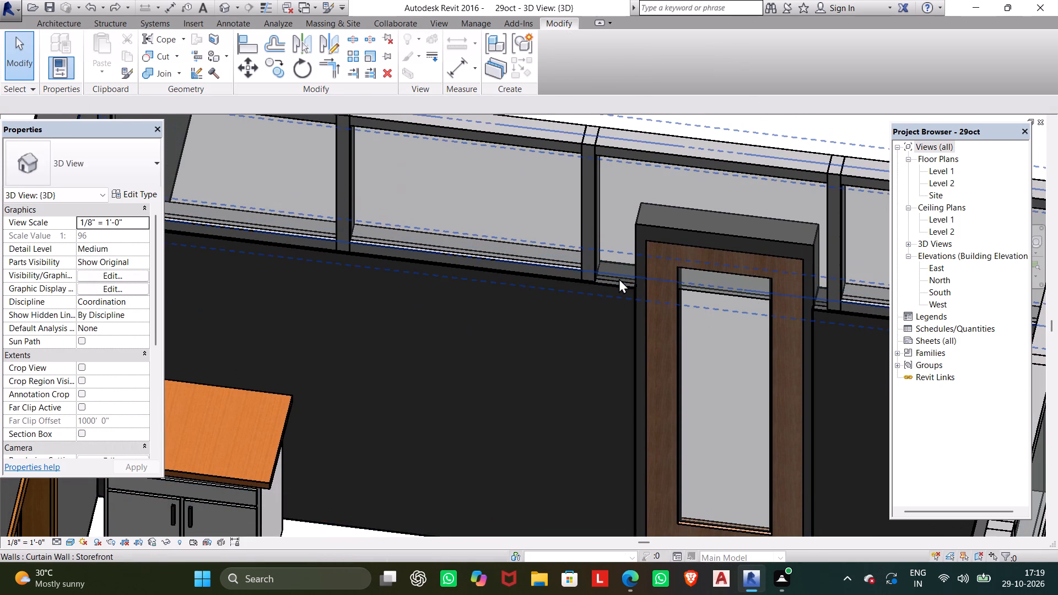
pyautogui.scroll(4, 719, 283)
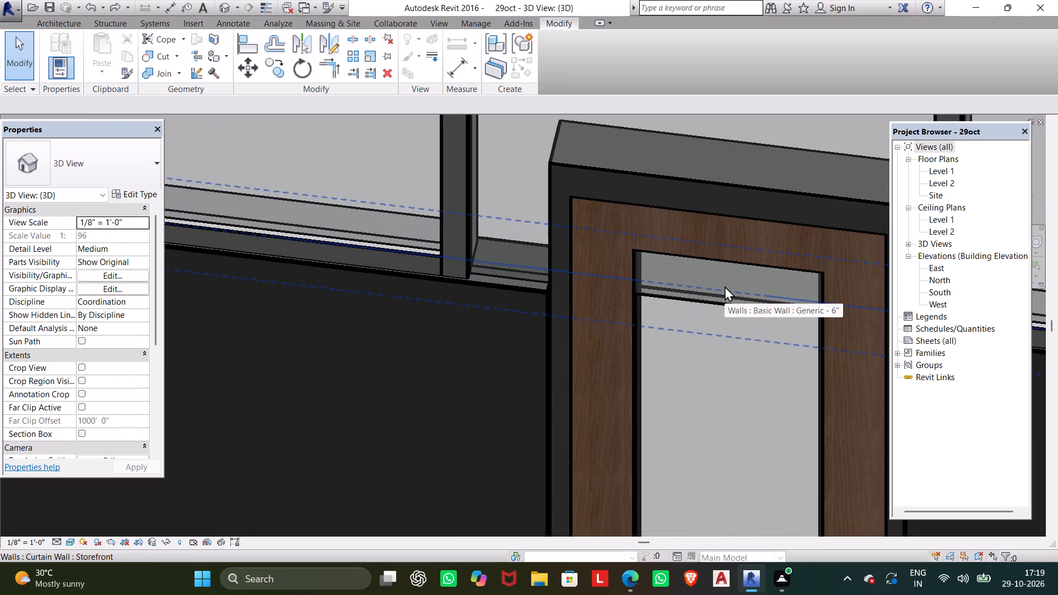
pyautogui.scroll(6, 725, 286)
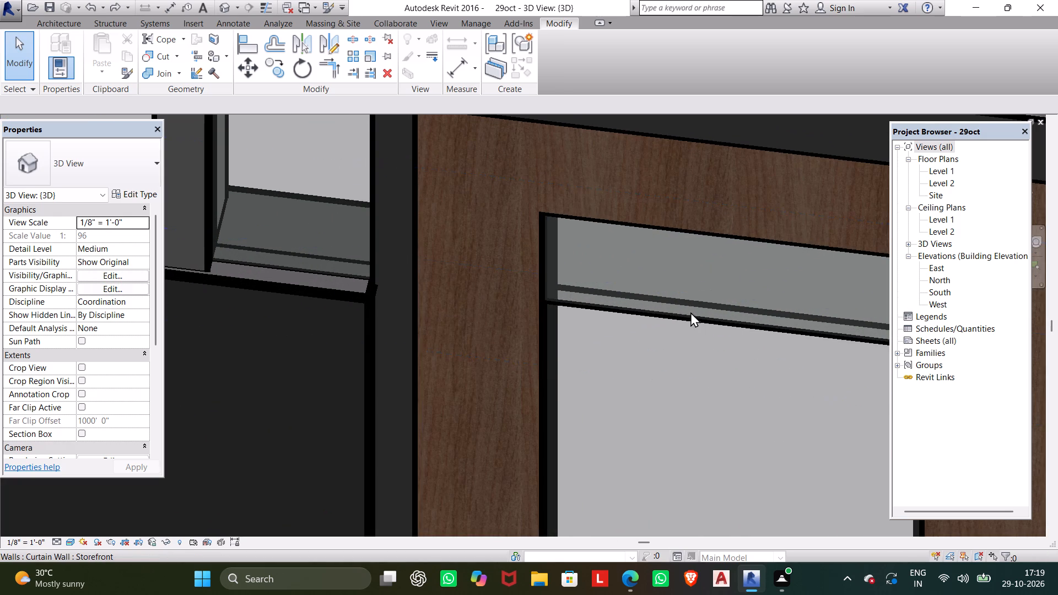
pyautogui.moveTo(684, 317); pyautogui.dragTo(684, 309)
pyautogui.scroll(-15, 684, 309)
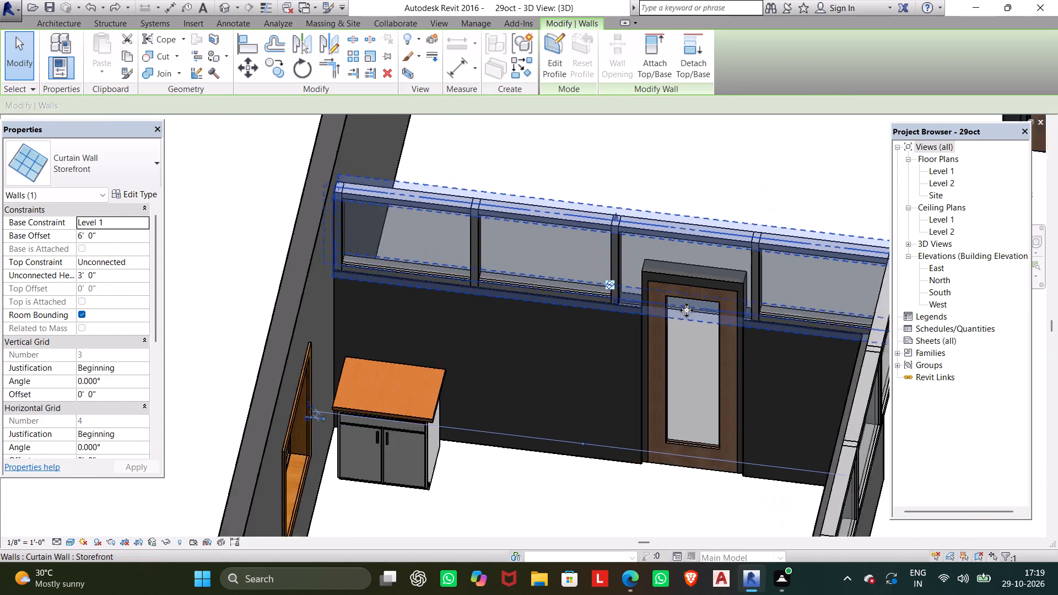
pyautogui.press('Escape')
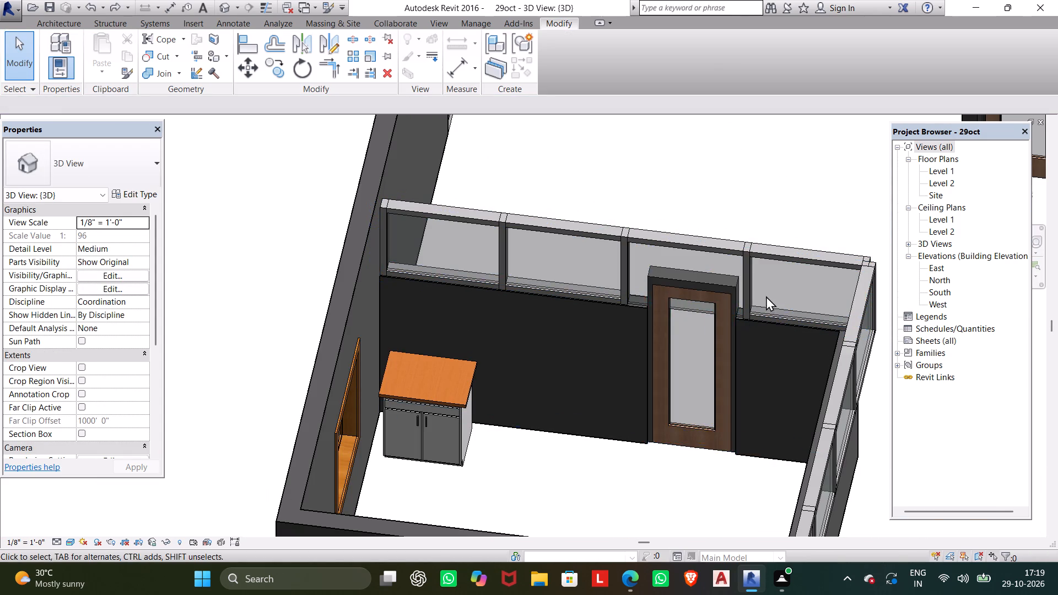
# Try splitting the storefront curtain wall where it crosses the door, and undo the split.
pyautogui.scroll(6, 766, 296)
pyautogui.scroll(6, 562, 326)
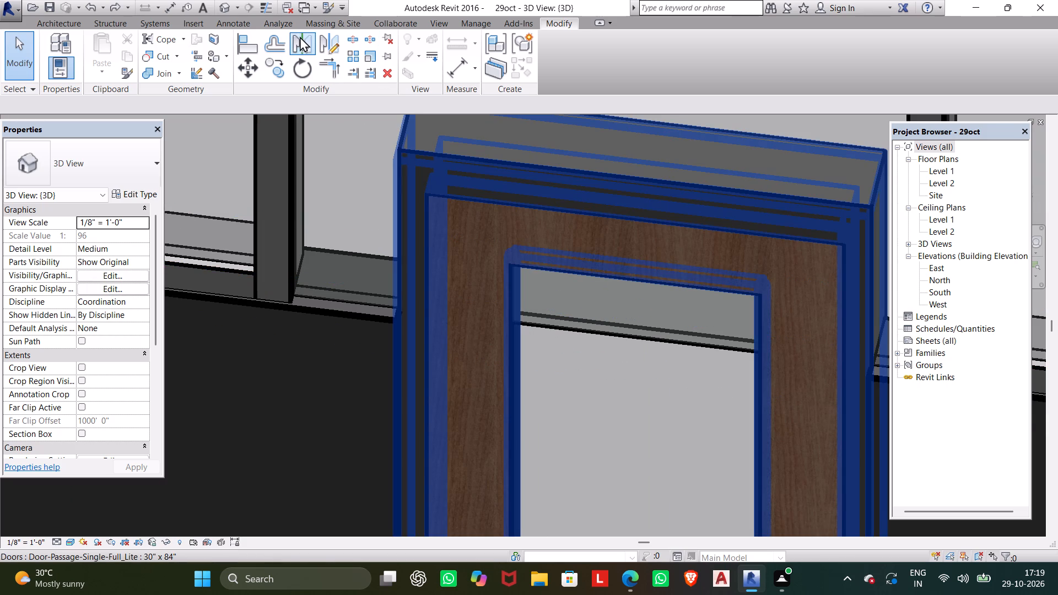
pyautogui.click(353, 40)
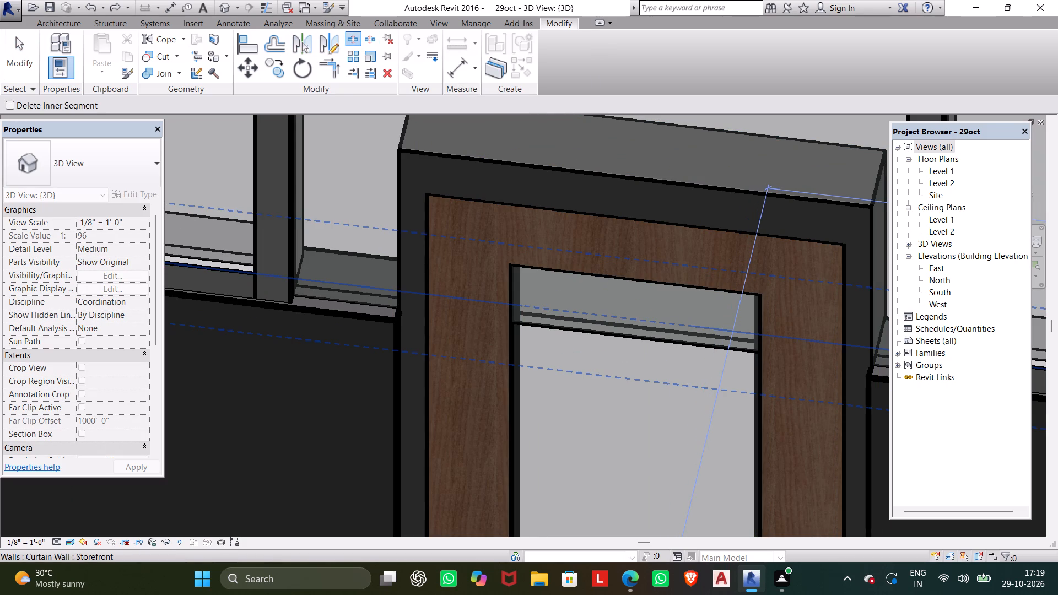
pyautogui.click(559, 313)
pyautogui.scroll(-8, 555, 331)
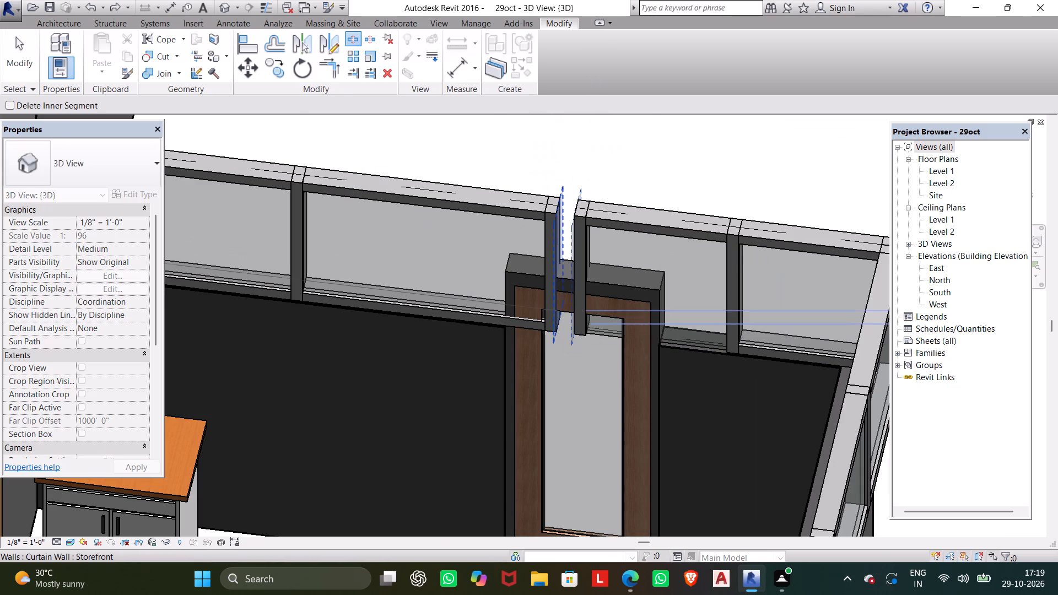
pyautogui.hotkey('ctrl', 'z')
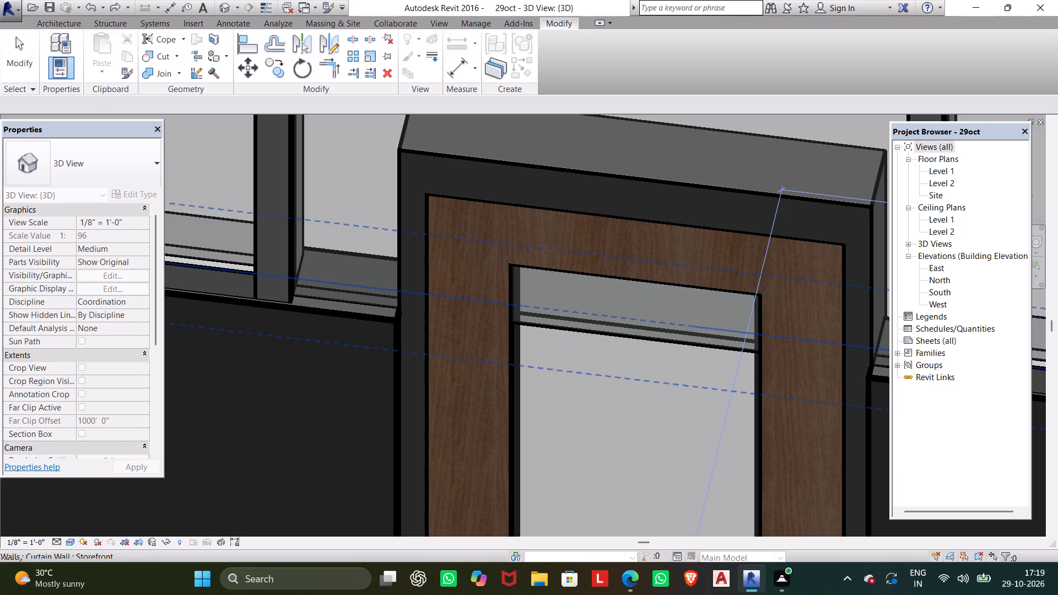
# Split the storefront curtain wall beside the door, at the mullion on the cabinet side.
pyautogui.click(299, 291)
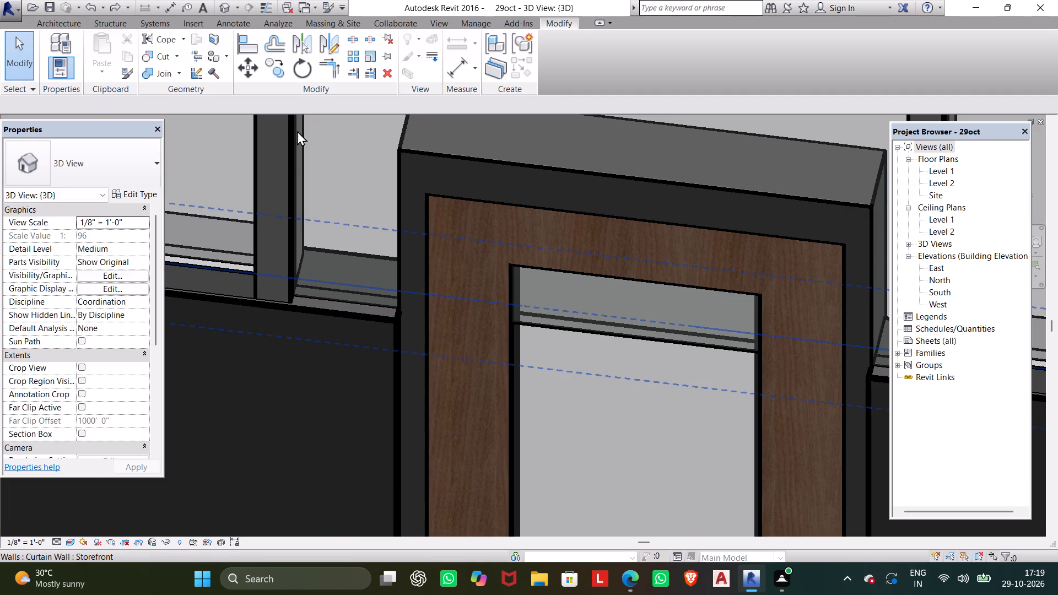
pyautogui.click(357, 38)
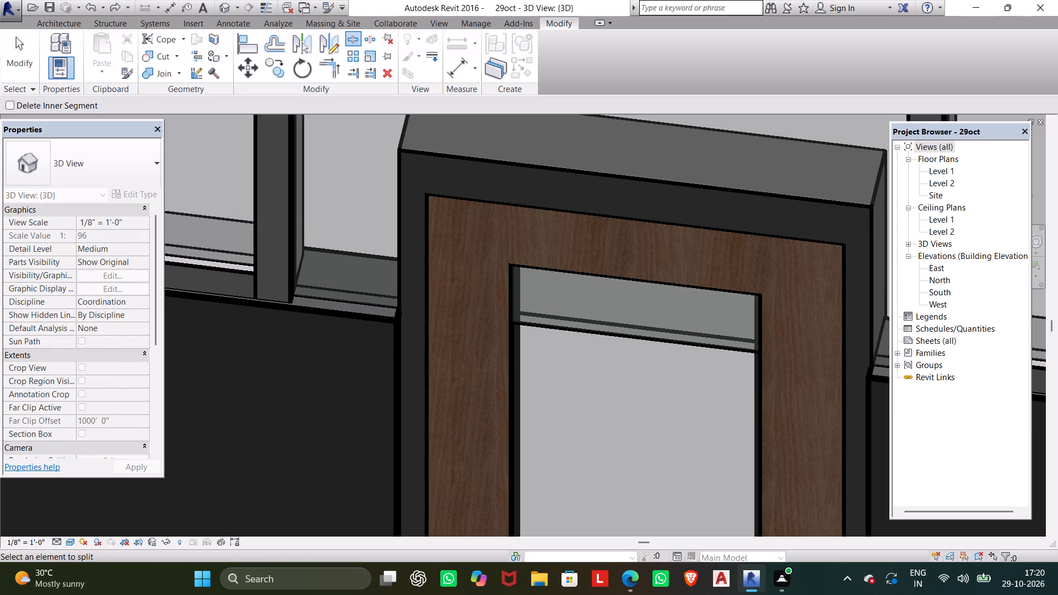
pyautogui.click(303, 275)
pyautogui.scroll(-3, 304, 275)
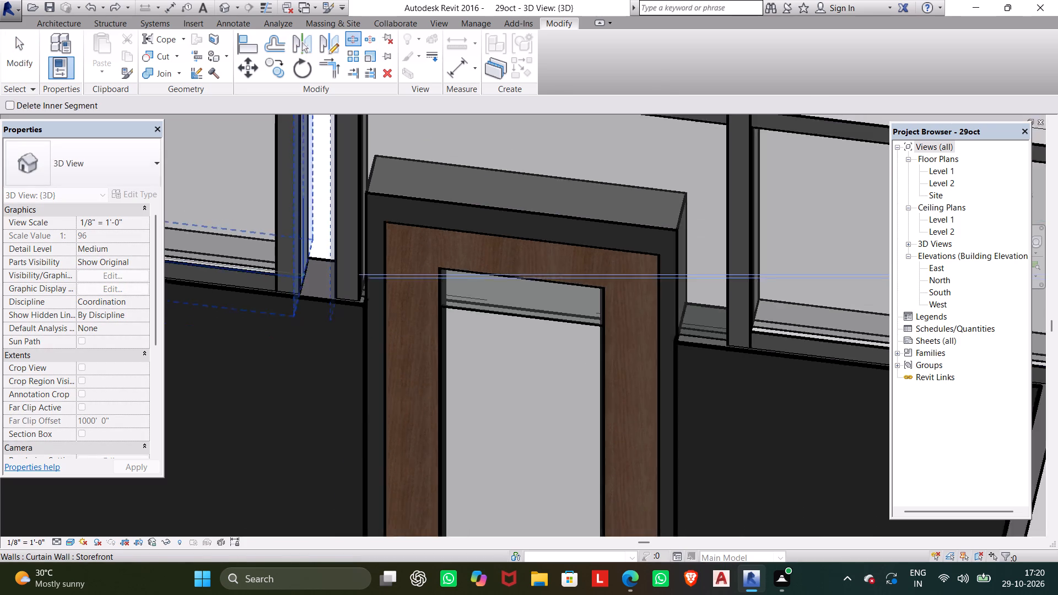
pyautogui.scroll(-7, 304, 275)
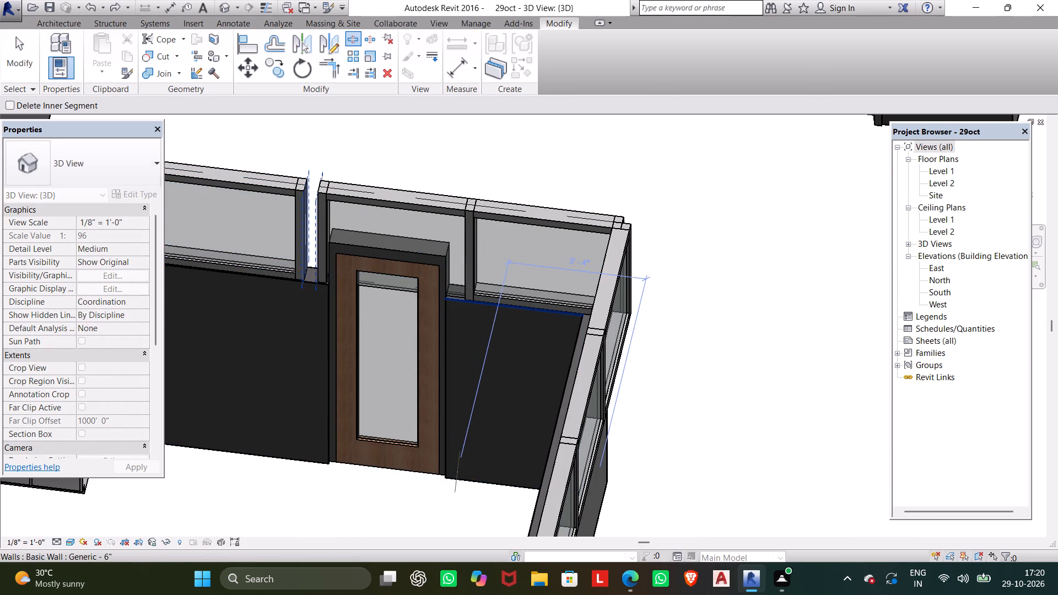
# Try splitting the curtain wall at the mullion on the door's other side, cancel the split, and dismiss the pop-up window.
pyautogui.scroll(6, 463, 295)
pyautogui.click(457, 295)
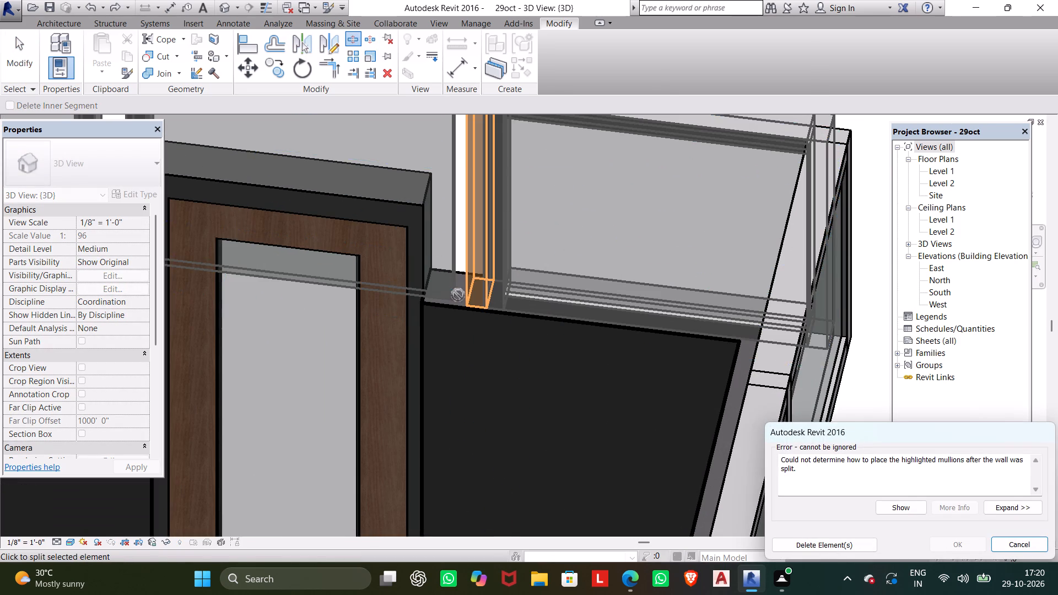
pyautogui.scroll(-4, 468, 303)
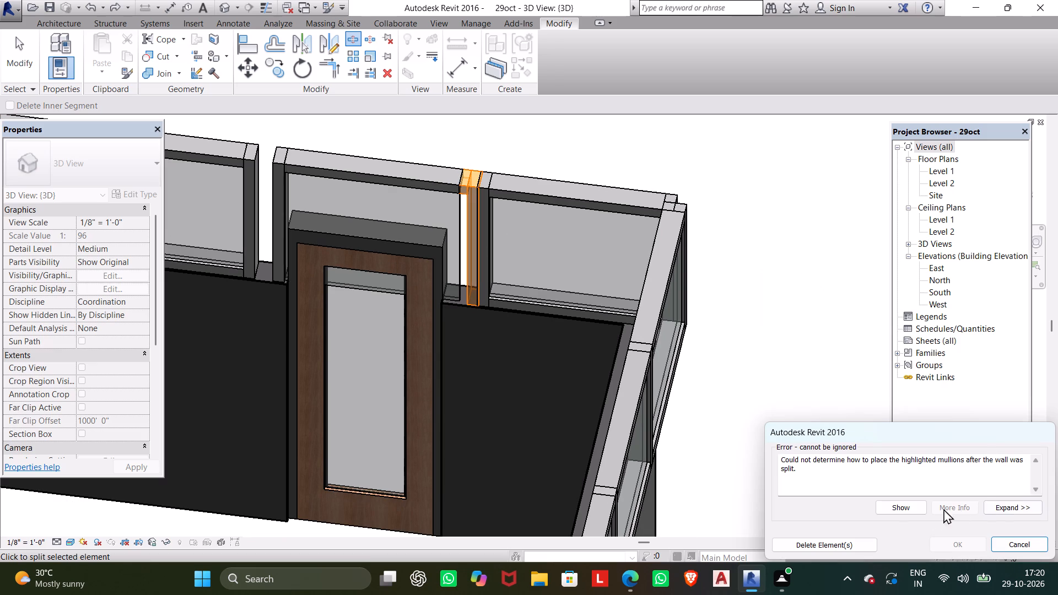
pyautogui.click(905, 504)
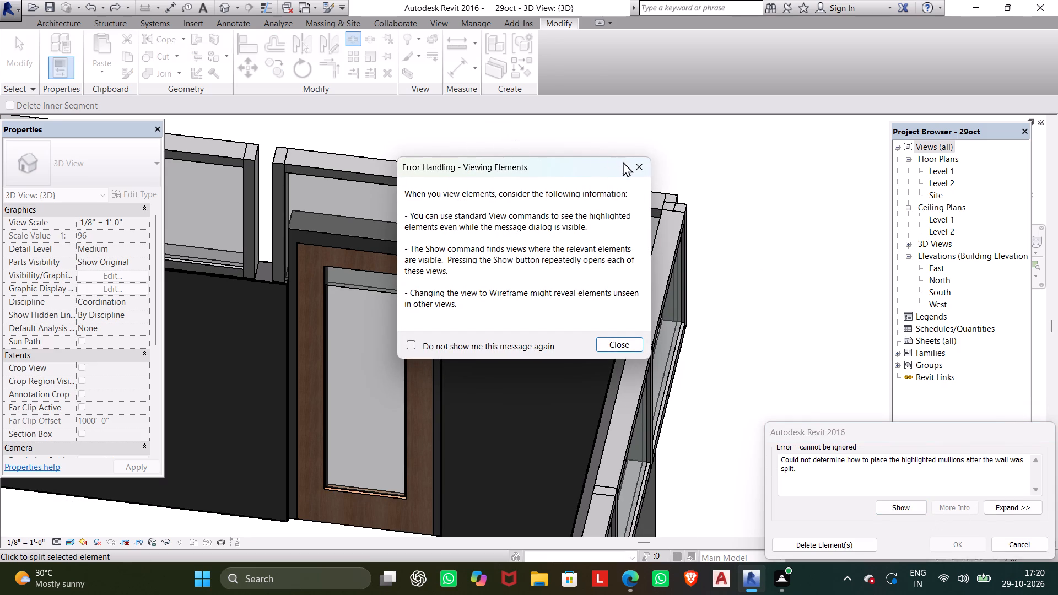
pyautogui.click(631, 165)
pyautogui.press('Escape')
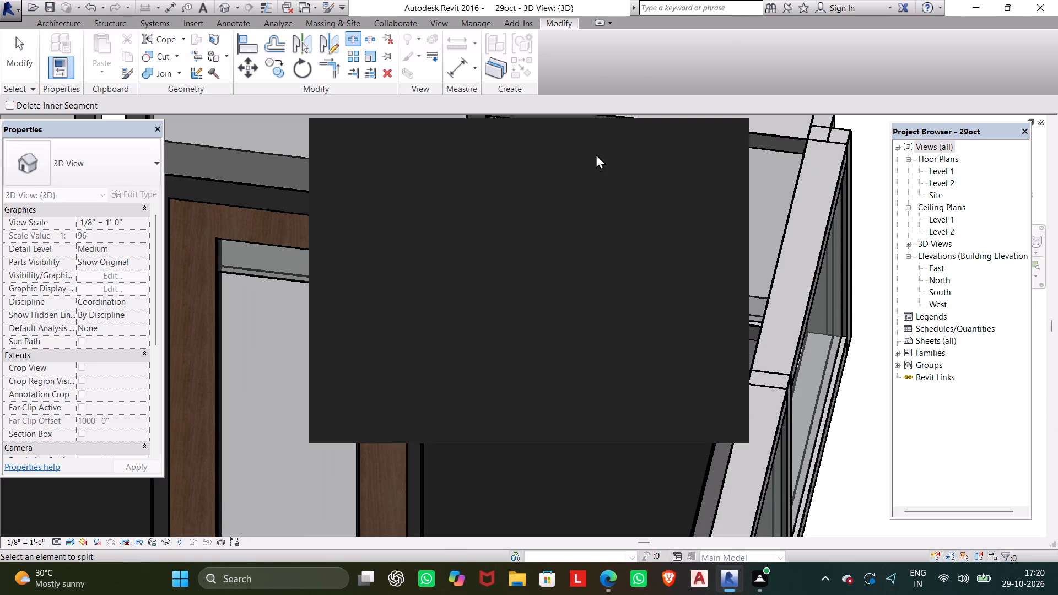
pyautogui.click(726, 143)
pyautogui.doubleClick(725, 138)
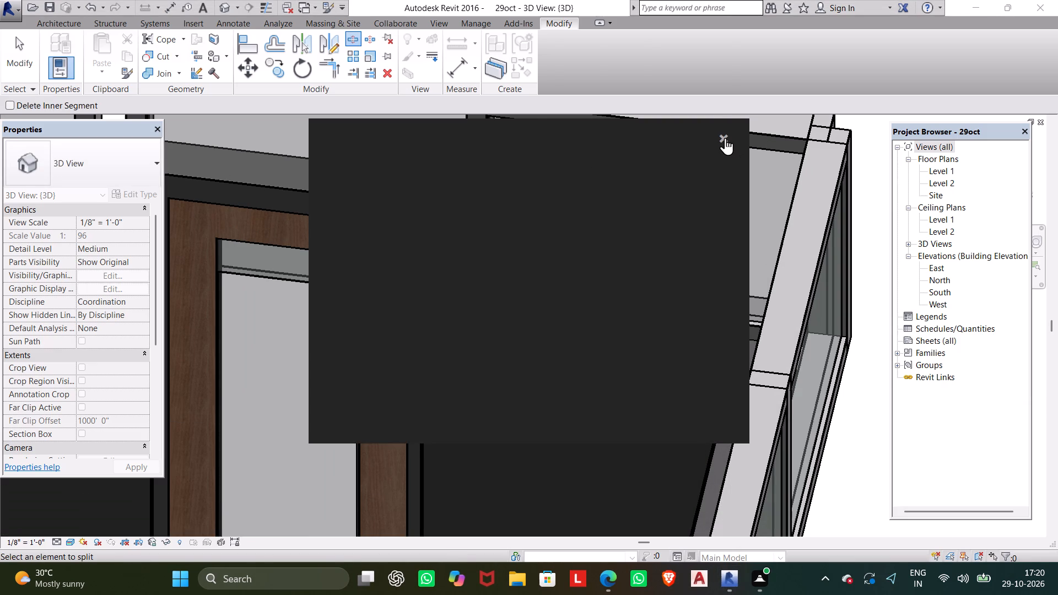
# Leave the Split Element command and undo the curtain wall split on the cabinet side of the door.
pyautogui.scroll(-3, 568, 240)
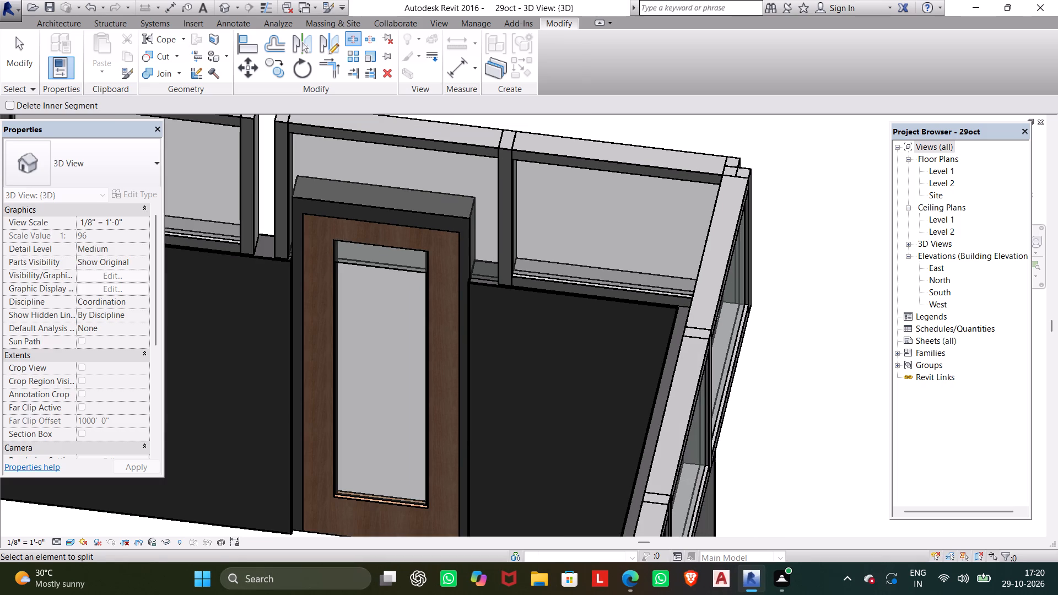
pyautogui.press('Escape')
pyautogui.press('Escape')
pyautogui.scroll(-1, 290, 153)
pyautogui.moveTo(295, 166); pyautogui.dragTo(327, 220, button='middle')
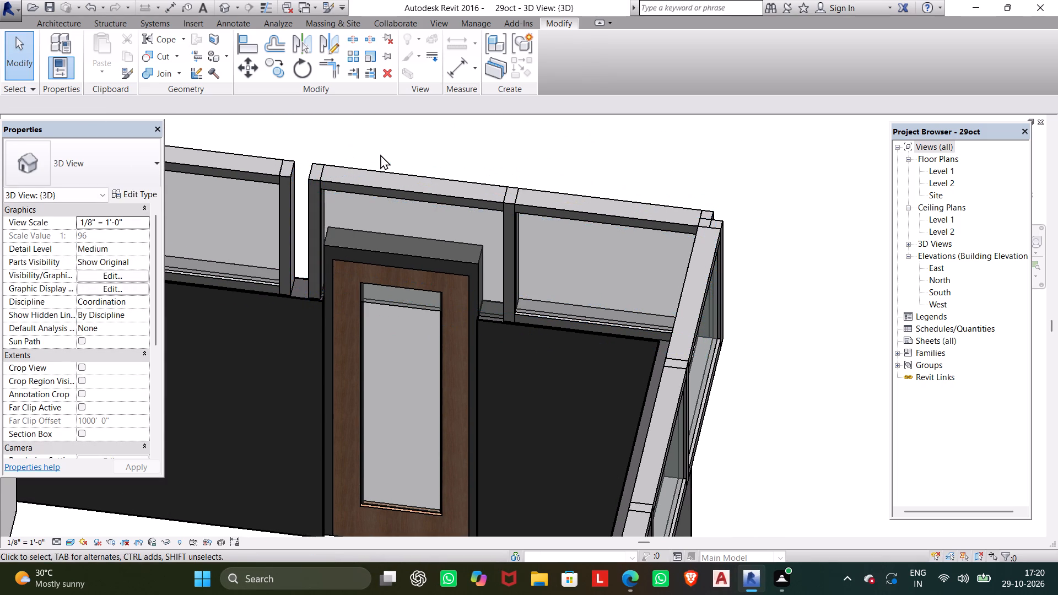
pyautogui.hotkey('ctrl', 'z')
# Examine the glazed partition around the door, both close up and across the whole cabinet room.
pyautogui.scroll(-3, 379, 151)
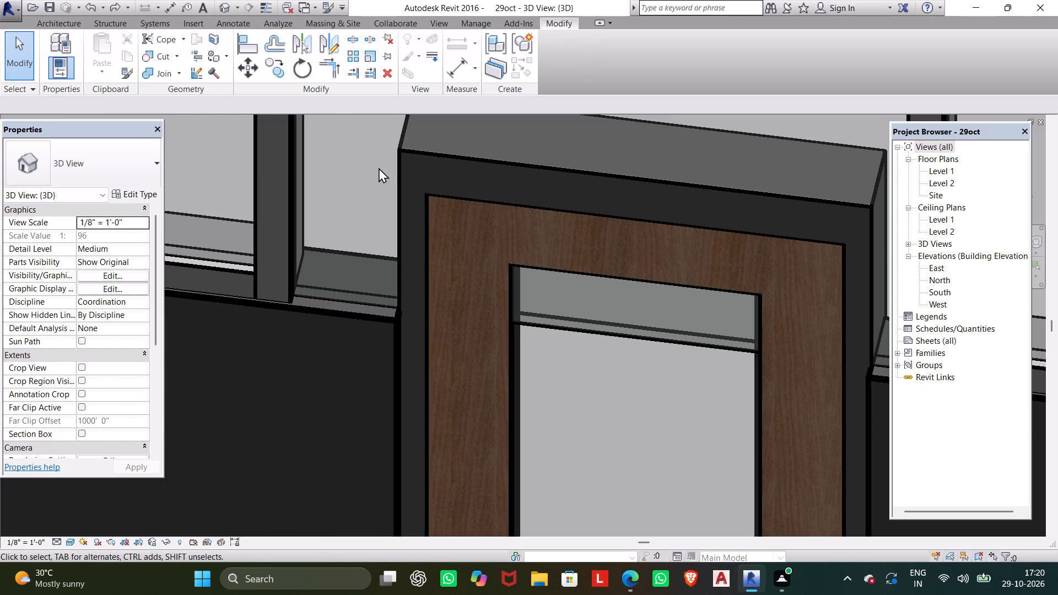
pyautogui.scroll(-7, 379, 167)
pyautogui.scroll(10, 433, 206)
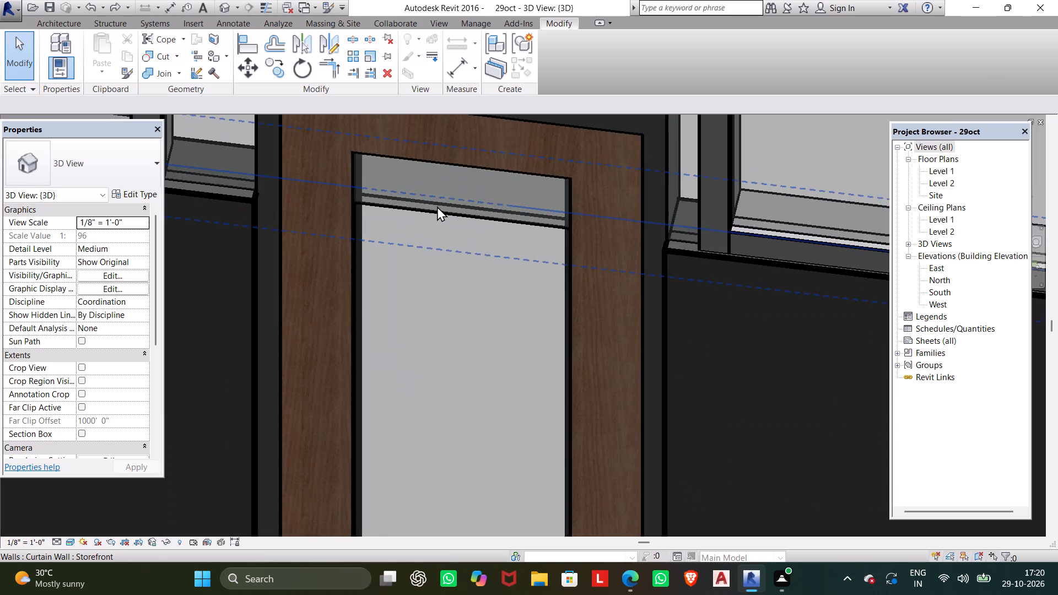
pyautogui.scroll(-10, 437, 206)
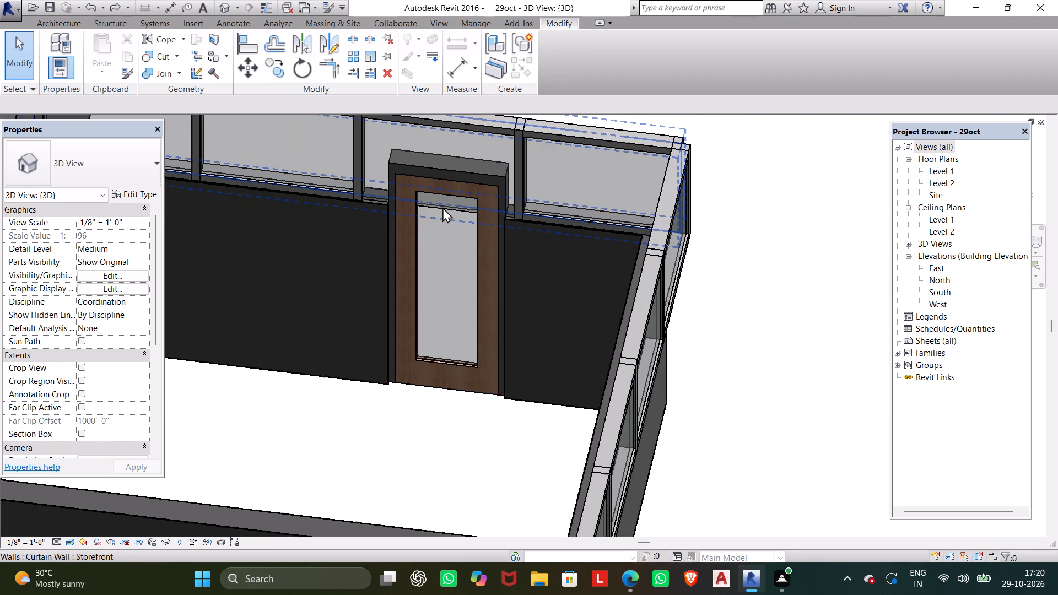
pyautogui.scroll(-2, 440, 200)
pyautogui.moveTo(440, 200); pyautogui.dragTo(461, 328, button='middle')
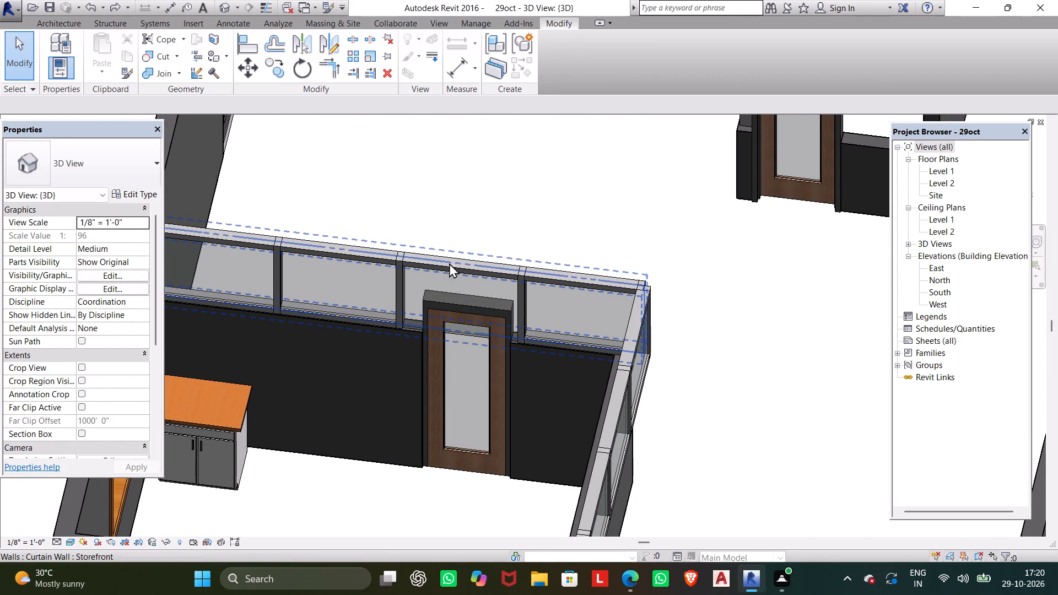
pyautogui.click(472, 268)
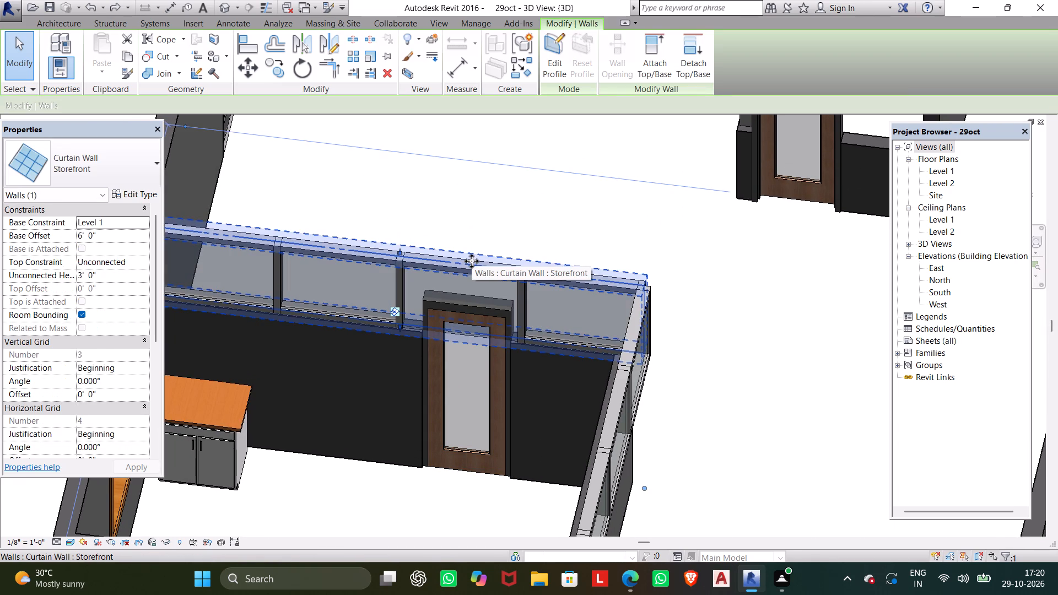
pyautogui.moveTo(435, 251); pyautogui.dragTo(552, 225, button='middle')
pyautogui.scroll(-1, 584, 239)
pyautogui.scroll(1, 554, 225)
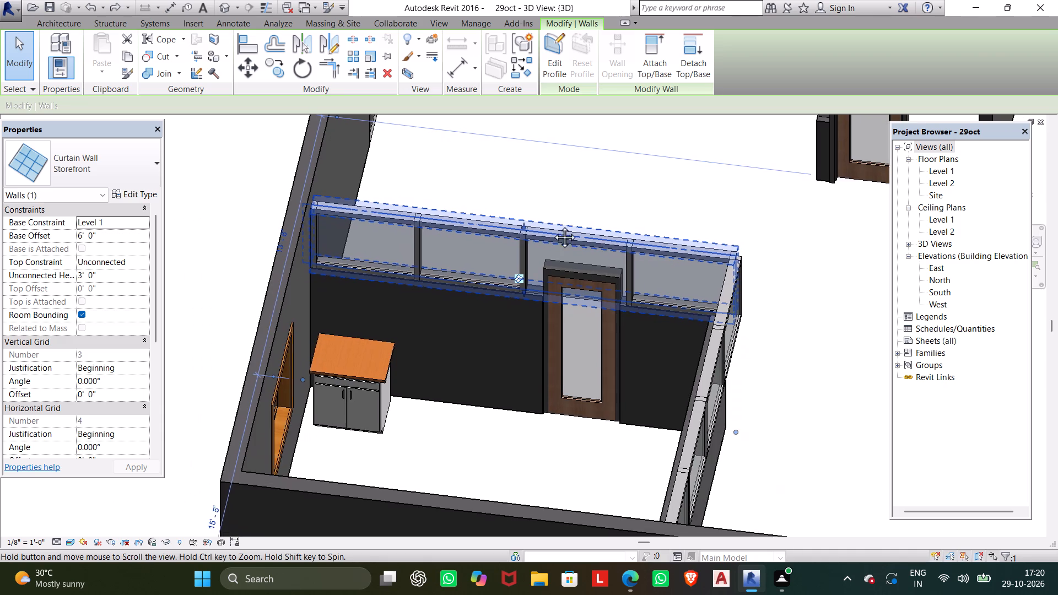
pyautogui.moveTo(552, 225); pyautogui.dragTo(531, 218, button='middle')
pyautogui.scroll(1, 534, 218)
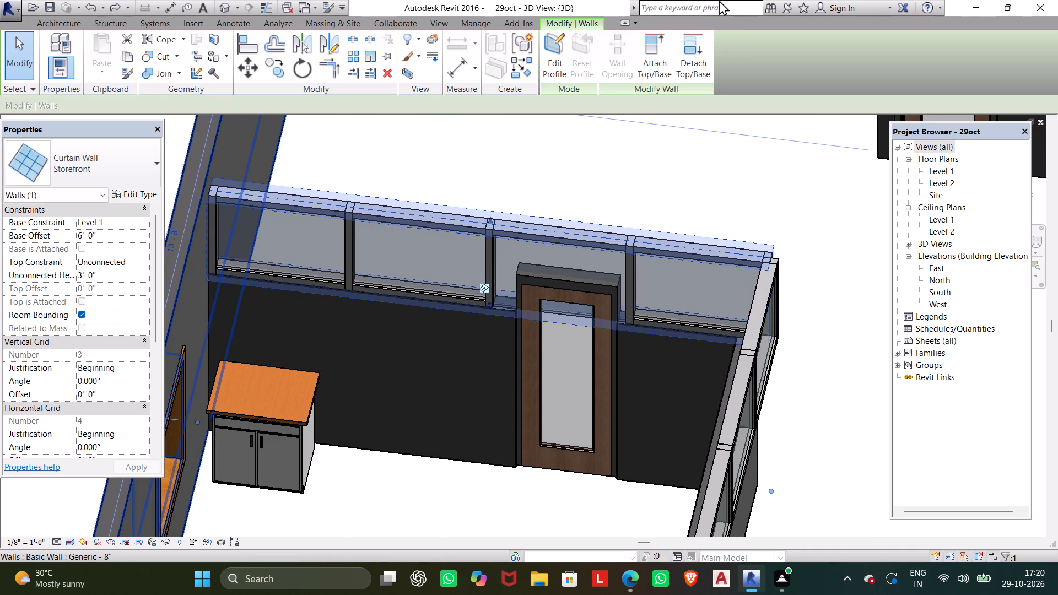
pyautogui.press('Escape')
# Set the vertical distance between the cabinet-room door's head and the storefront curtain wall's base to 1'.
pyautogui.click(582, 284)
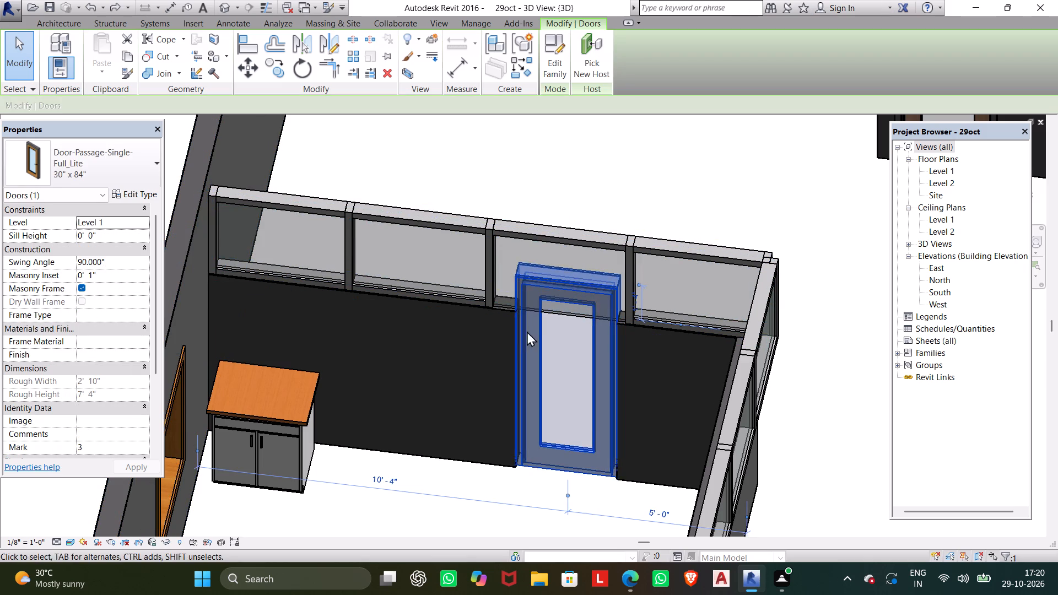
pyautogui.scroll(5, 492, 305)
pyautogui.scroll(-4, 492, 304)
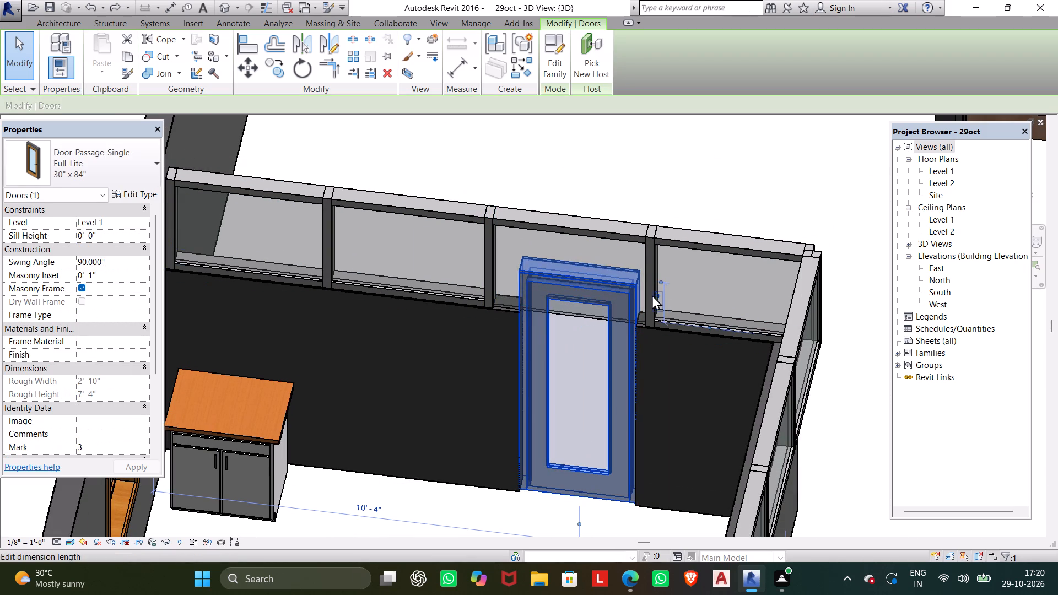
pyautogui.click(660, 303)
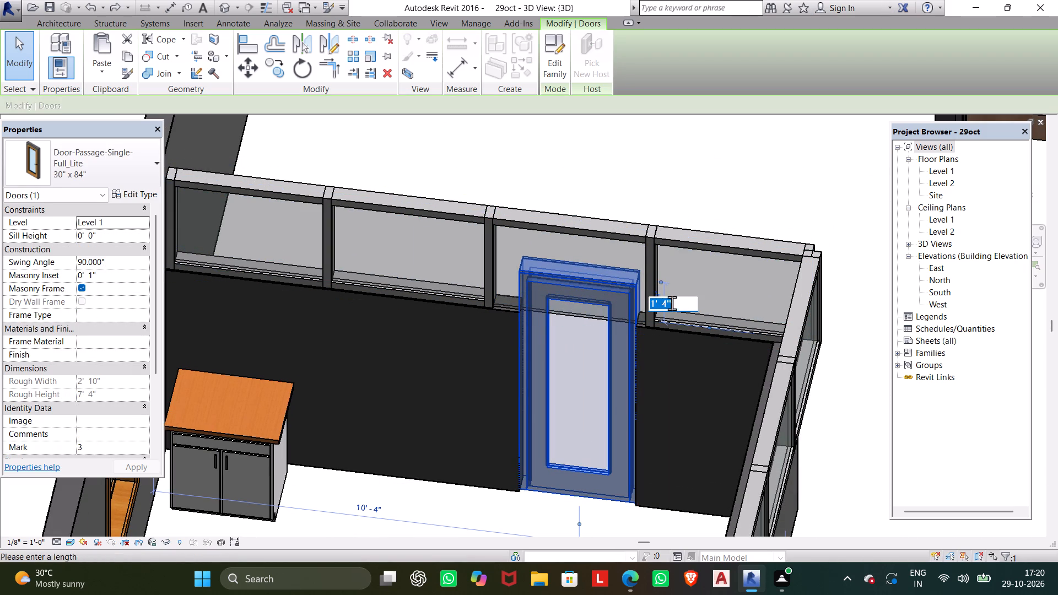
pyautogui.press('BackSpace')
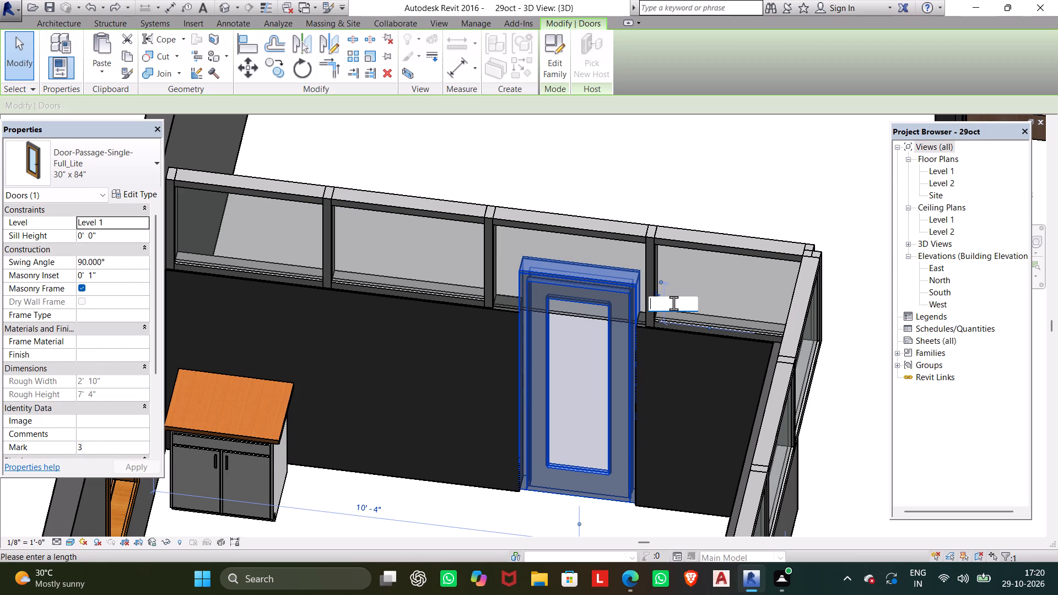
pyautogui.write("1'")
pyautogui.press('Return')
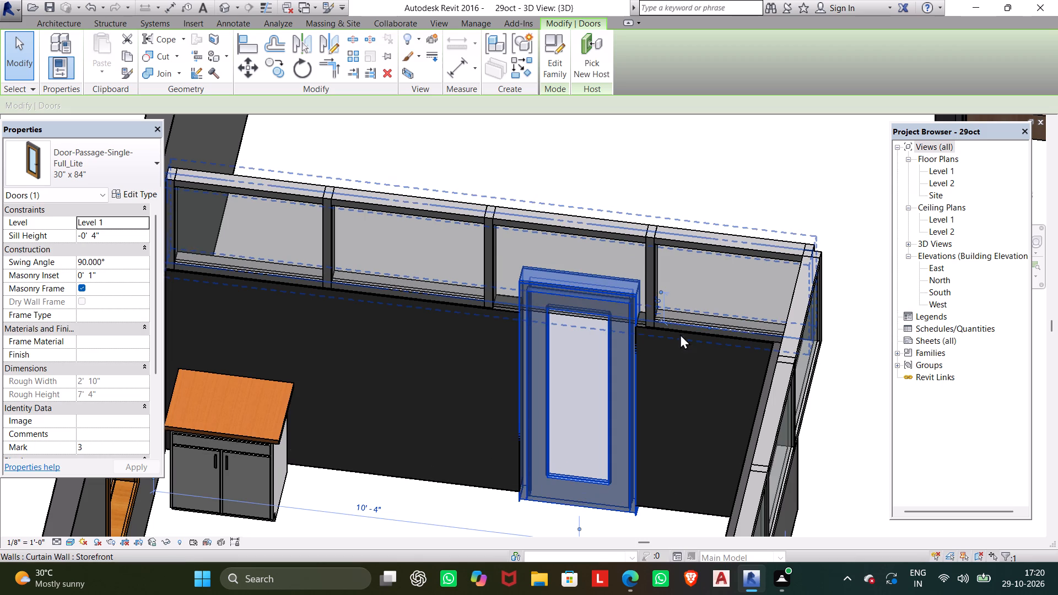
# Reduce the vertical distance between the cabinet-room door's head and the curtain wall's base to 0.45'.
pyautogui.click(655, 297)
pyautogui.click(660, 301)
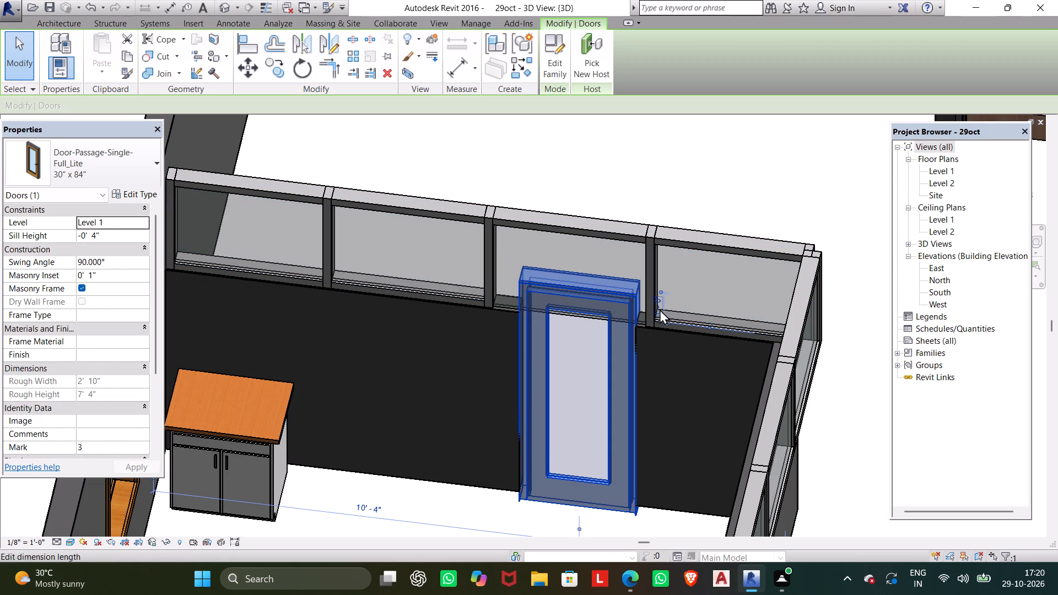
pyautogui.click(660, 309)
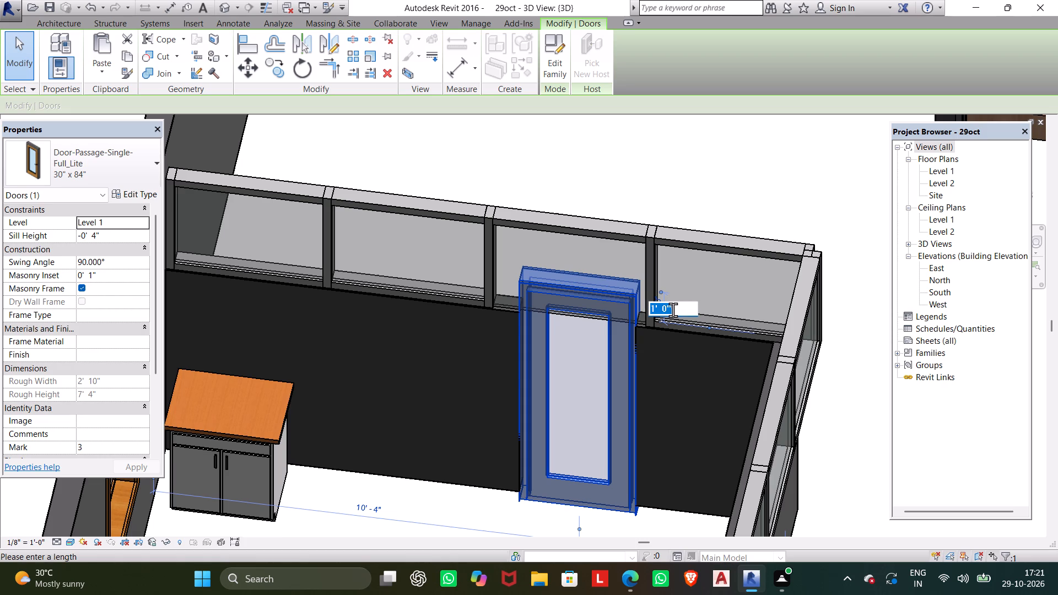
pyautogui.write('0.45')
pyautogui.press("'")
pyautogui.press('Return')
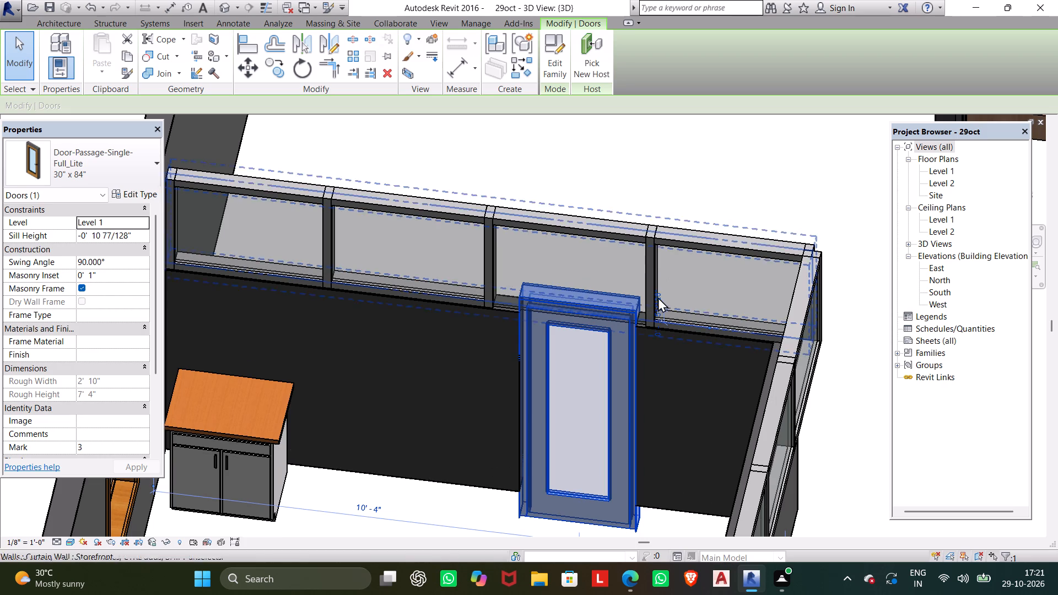
# Set the vertical distance between the cabinet-room door's head and the curtain wall's base to 0.4'.
pyautogui.click(661, 308)
pyautogui.click(658, 301)
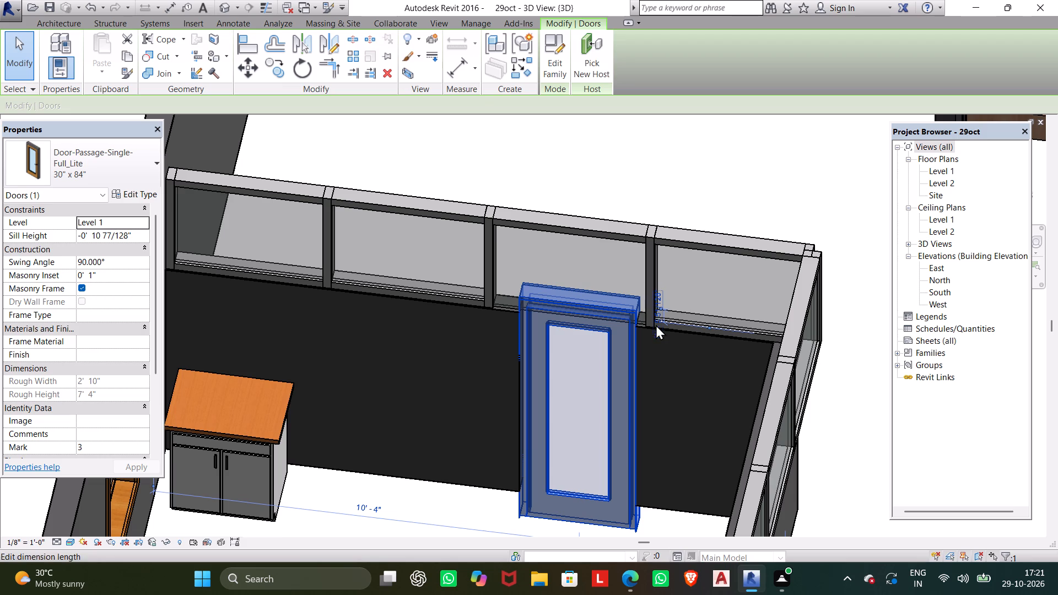
pyautogui.click(660, 316)
pyautogui.click(660, 315)
pyautogui.scroll(7, 680, 312)
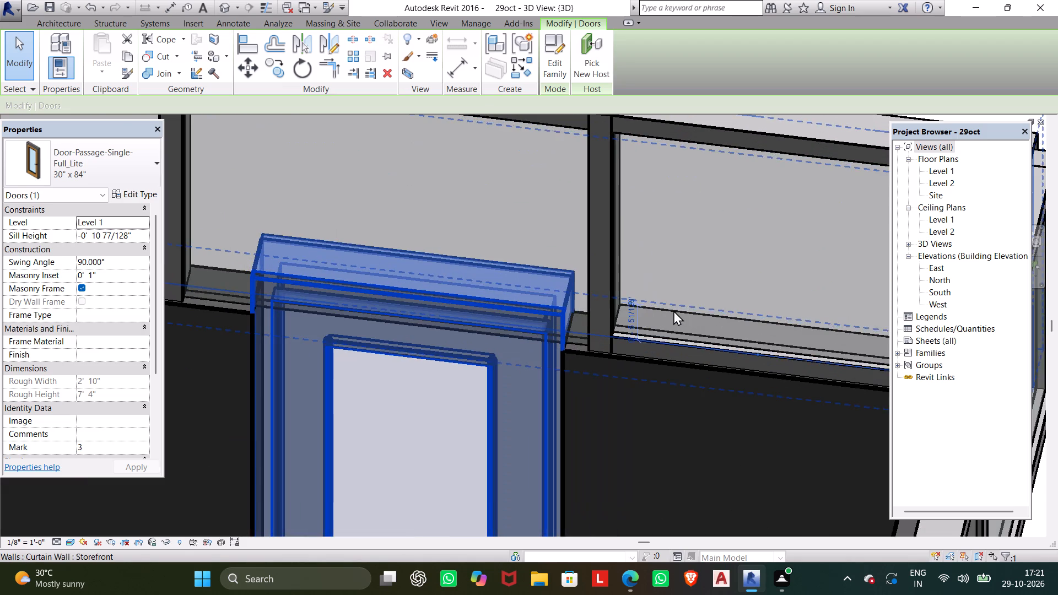
pyautogui.scroll(1, 669, 308)
pyautogui.click(630, 323)
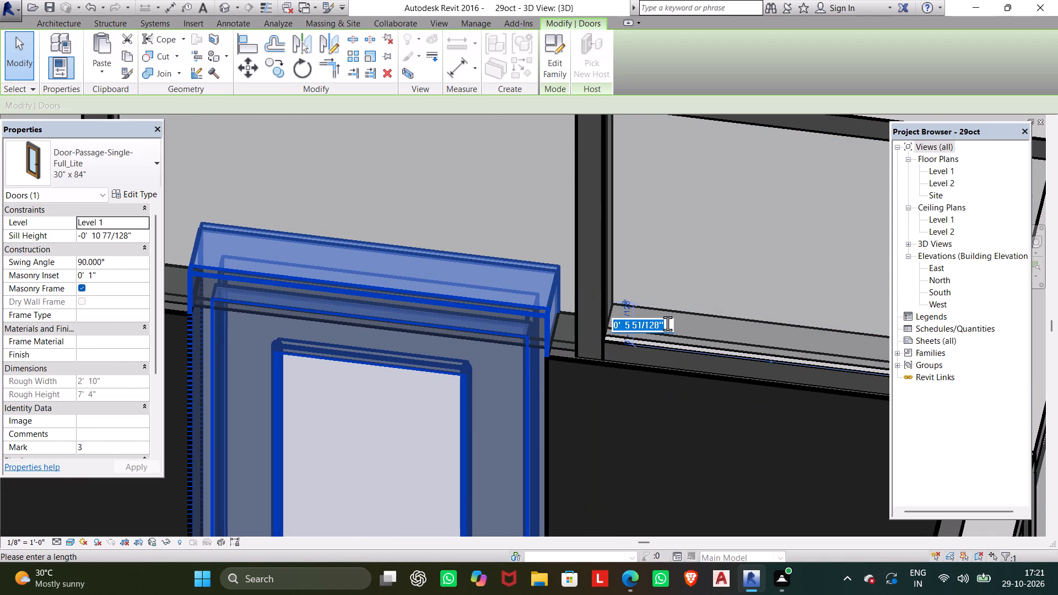
pyautogui.press('space')
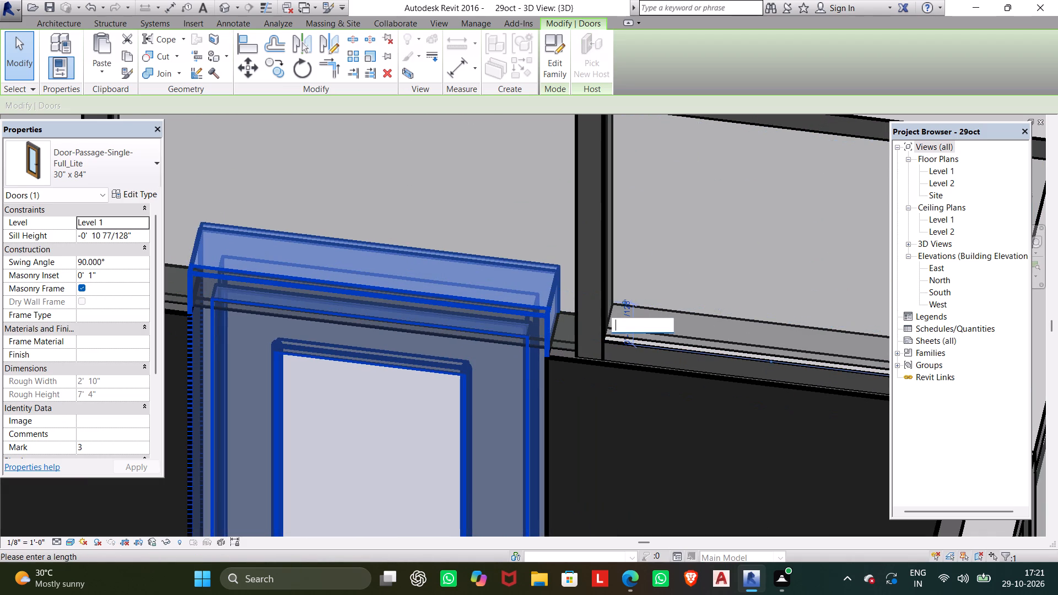
pyautogui.press('4')
pyautogui.press('Left')
pyautogui.write('0.')
pyautogui.press('Right')
pyautogui.press("'")
pyautogui.press('Return')
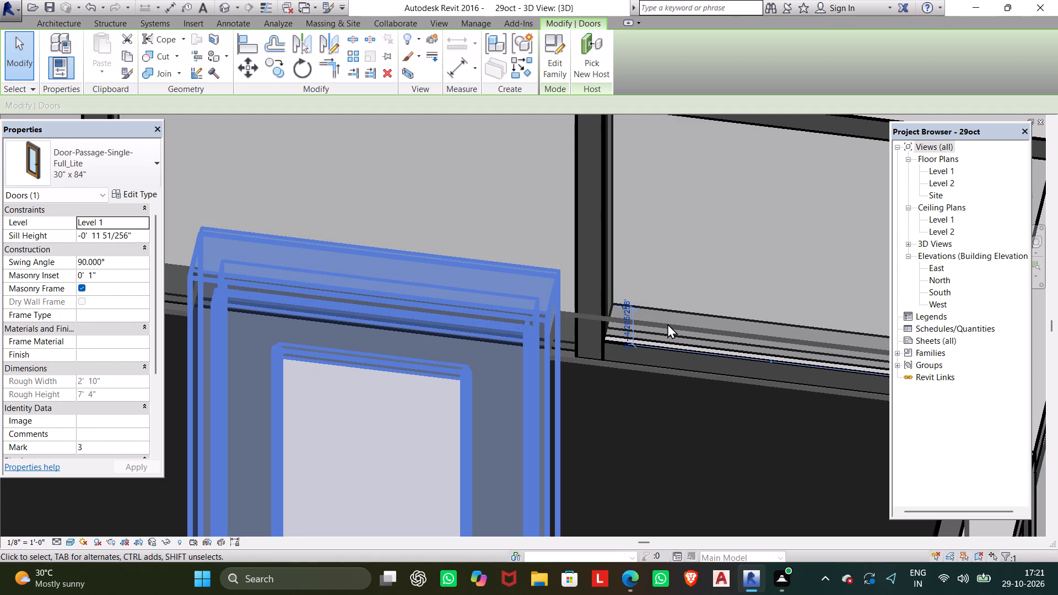
# Clear the door selection and dismiss the pop-up window covering the model.
pyautogui.scroll(-3, 170, 183)
pyautogui.scroll(-2, 290, 160)
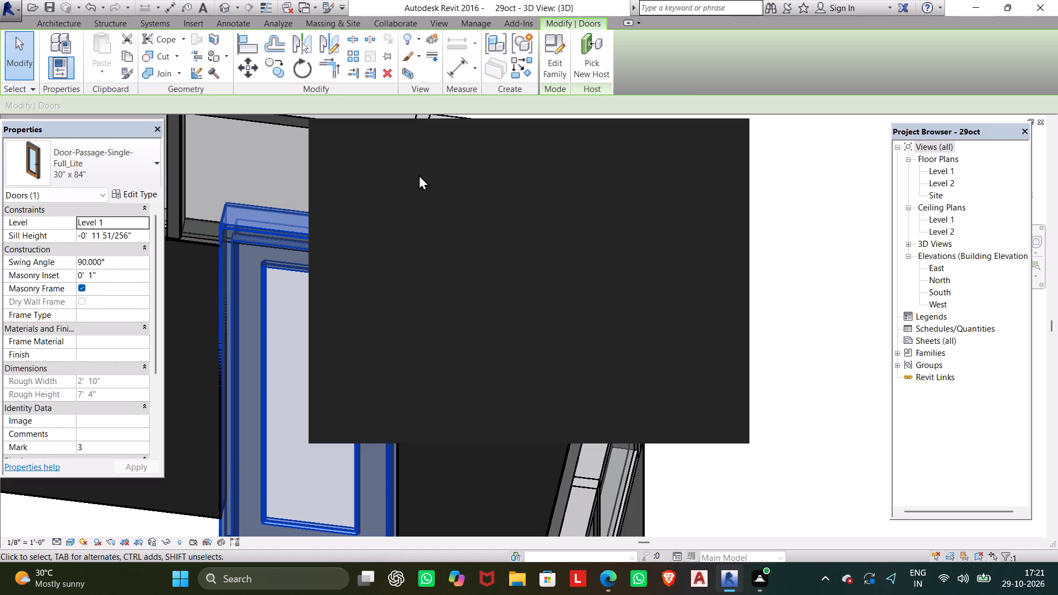
pyautogui.press('Escape')
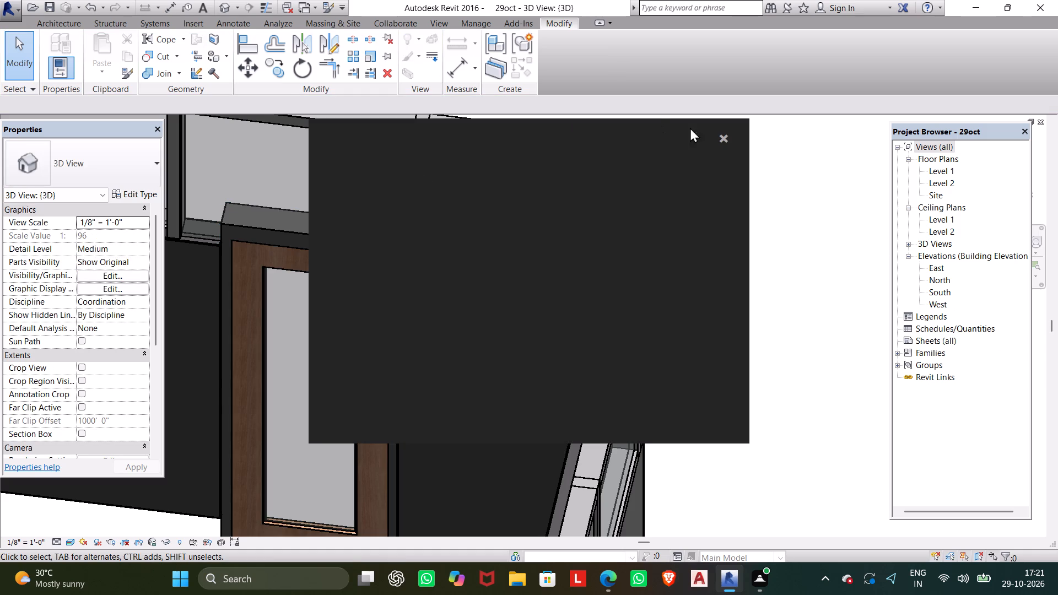
pyautogui.click(727, 134)
pyautogui.click(725, 136)
# Examine where the cabinet-room door's bottom edge sits relative to the base of its wall.
pyautogui.scroll(-2, 778, 300)
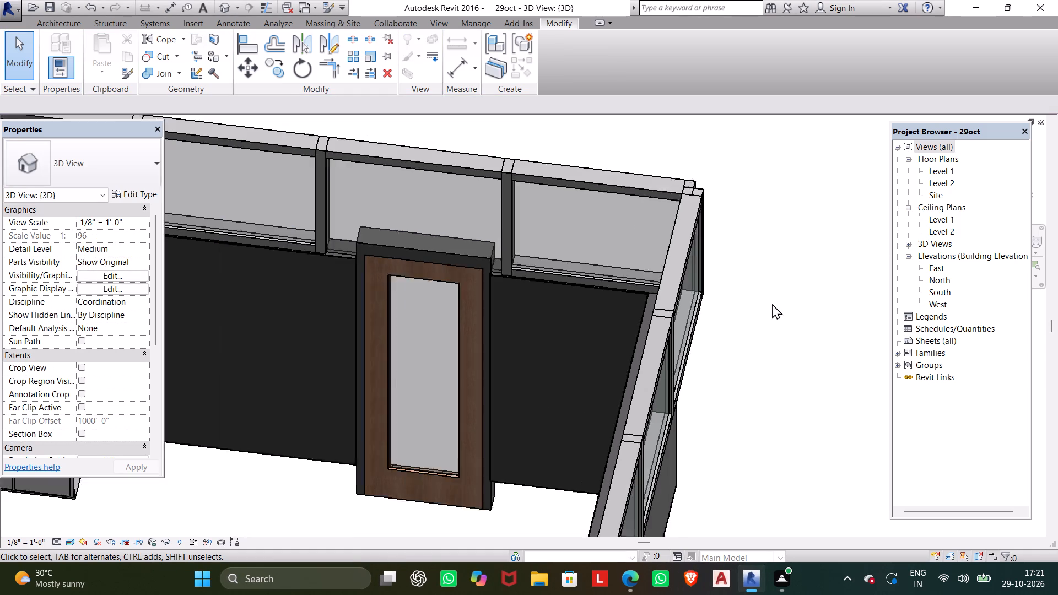
pyautogui.scroll(-2, 772, 304)
pyautogui.scroll(6, 488, 425)
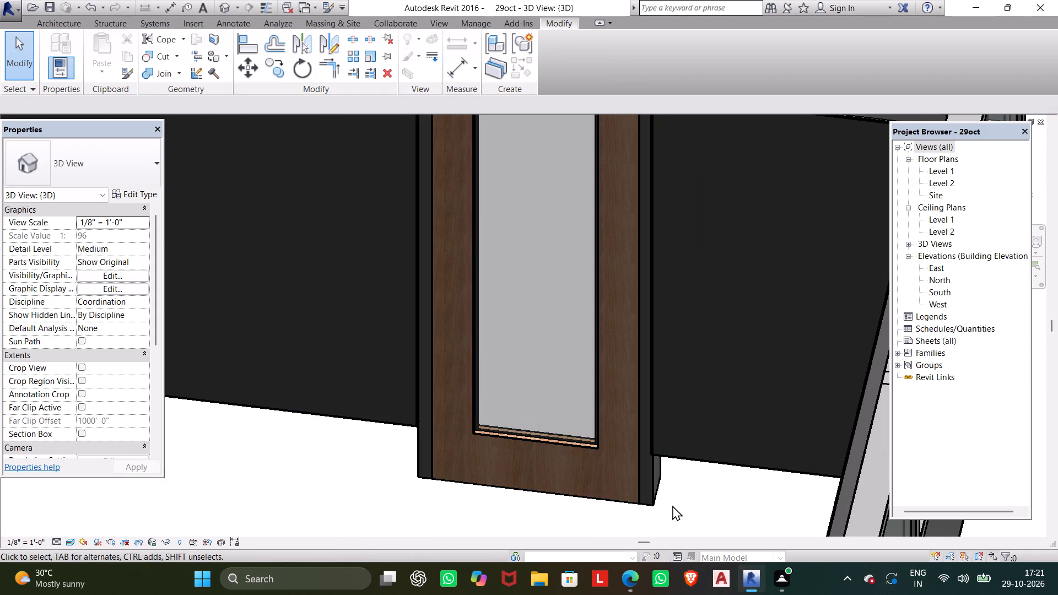
pyautogui.click(646, 492)
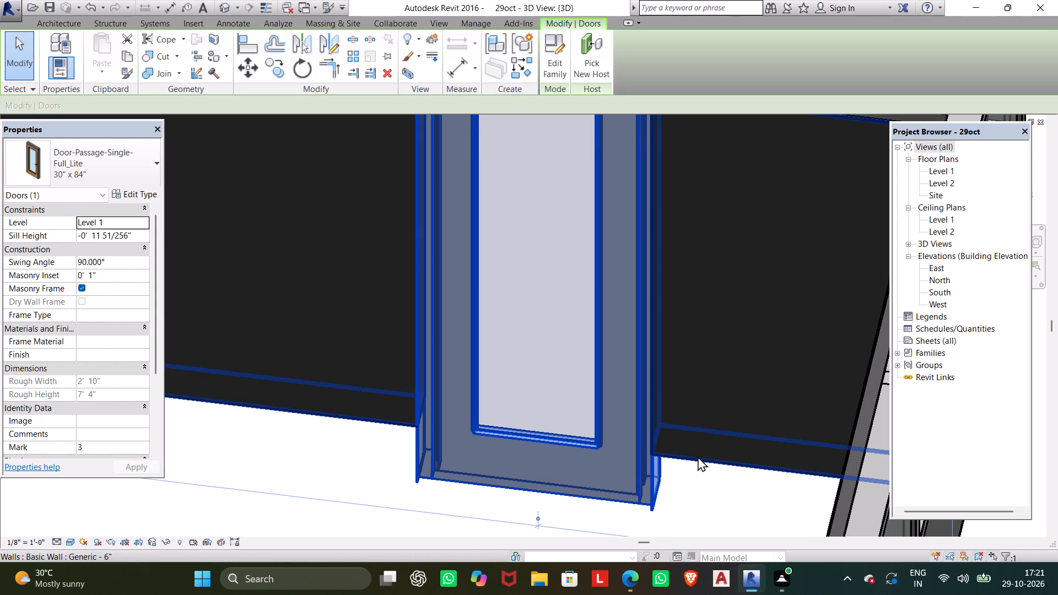
pyautogui.scroll(-6, 693, 470)
pyautogui.scroll(-2, 450, 419)
pyautogui.press('Escape')
# Examine the whole office model from several sides, including the outer windows, interior doors and glazed partitions.
pyautogui.keyDown('shift'); pyautogui.moveTo(490, 594); pyautogui.dragTo(477, 594, button='middle'); pyautogui.keyUp('shift')
pyautogui.keyDown('shift'); pyautogui.scroll(-1, 477, 594); pyautogui.keyUp('shift')
pyautogui.keyDown('shift'); pyautogui.moveTo(477, 594); pyautogui.dragTo(471, 591, button='middle'); pyautogui.keyUp('shift')
pyautogui.moveTo(594, 419); pyautogui.dragTo(535, 456, button='middle')
pyautogui.scroll(-1, 535, 456)
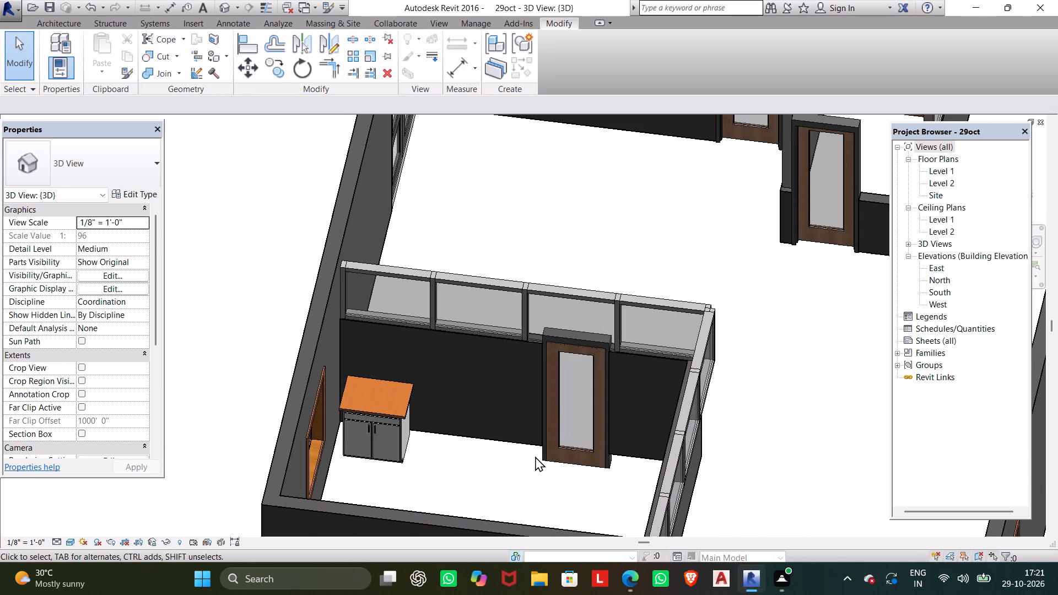
pyautogui.keyDown('shift'); pyautogui.moveTo(535, 453); pyautogui.dragTo(424, 440, button='middle'); pyautogui.keyUp('shift')
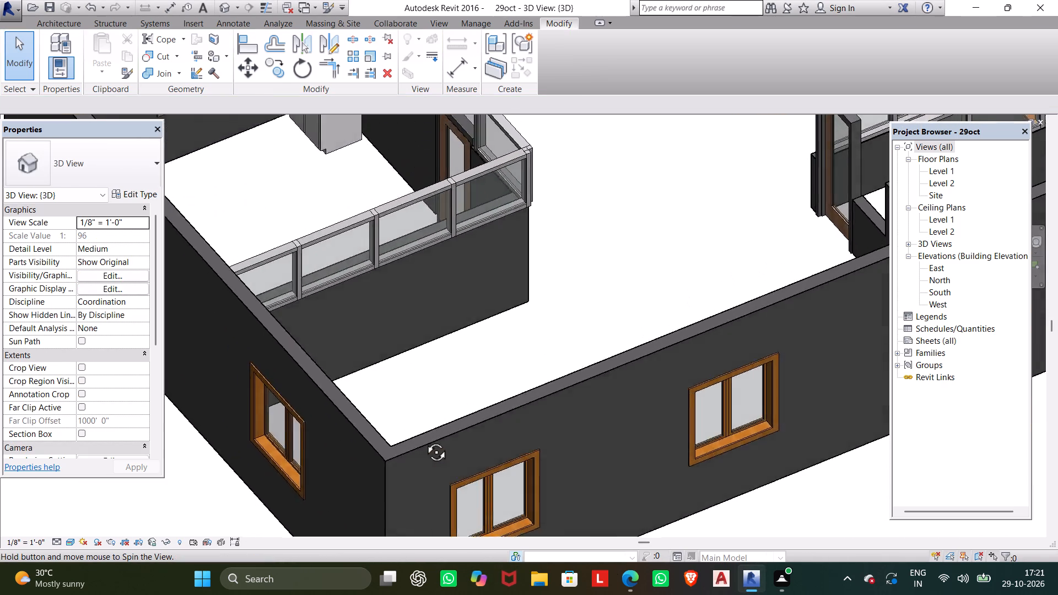
pyautogui.keyDown('shift'); pyautogui.moveTo(424, 440); pyautogui.dragTo(339, 418, button='middle'); pyautogui.keyUp('shift')
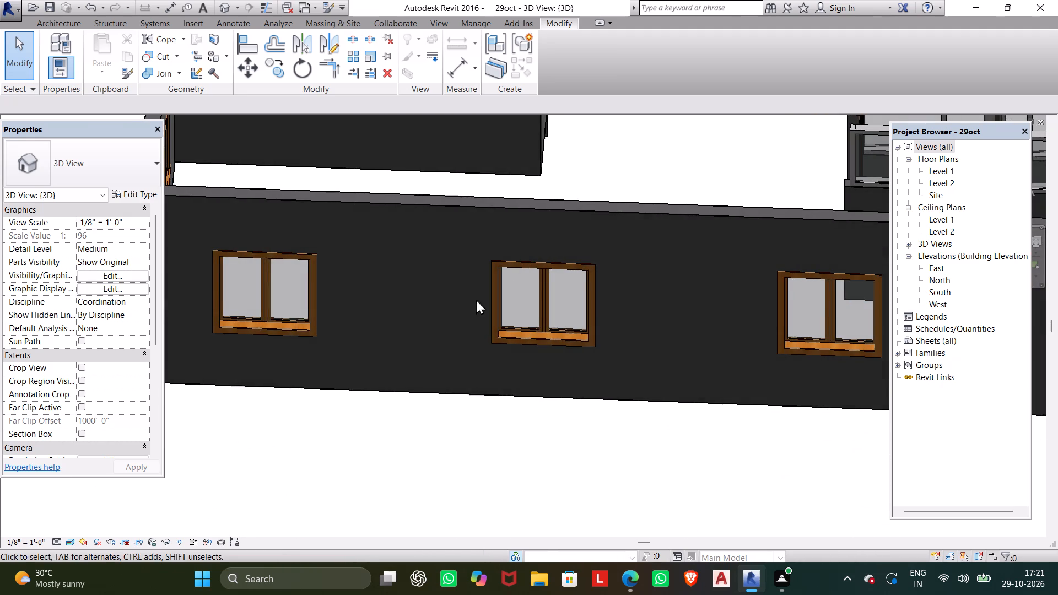
pyautogui.moveTo(571, 207); pyautogui.dragTo(429, 337, button='middle')
pyautogui.scroll(-1, 552, 196)
pyautogui.moveTo(552, 196); pyautogui.dragTo(544, 205, button='middle')
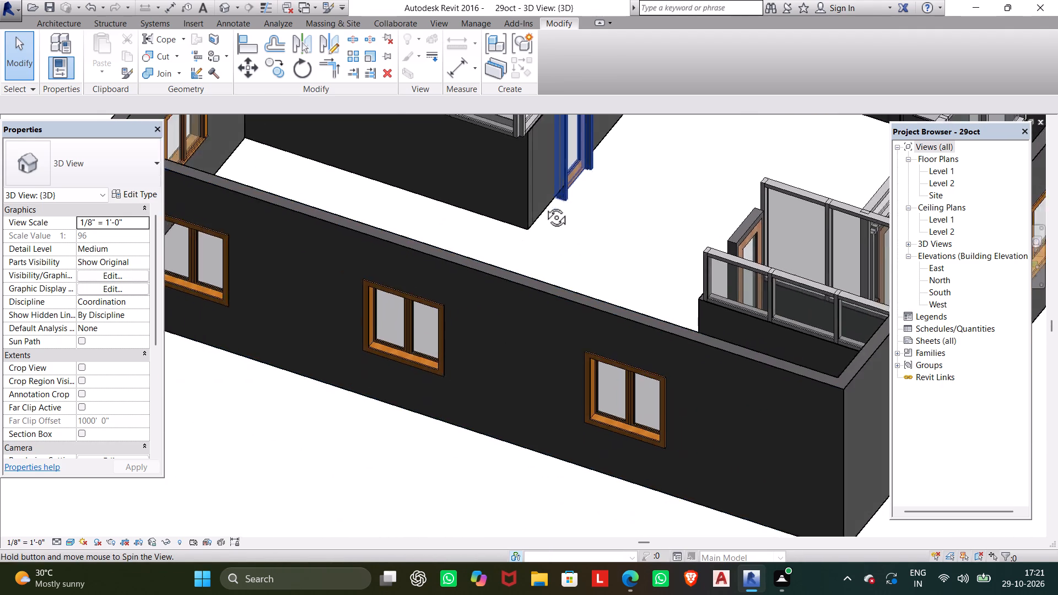
pyautogui.moveTo(544, 205); pyautogui.dragTo(521, 222, button='middle')
pyautogui.scroll(-2, 560, 184)
pyautogui.moveTo(557, 188); pyautogui.dragTo(412, 312, button='middle')
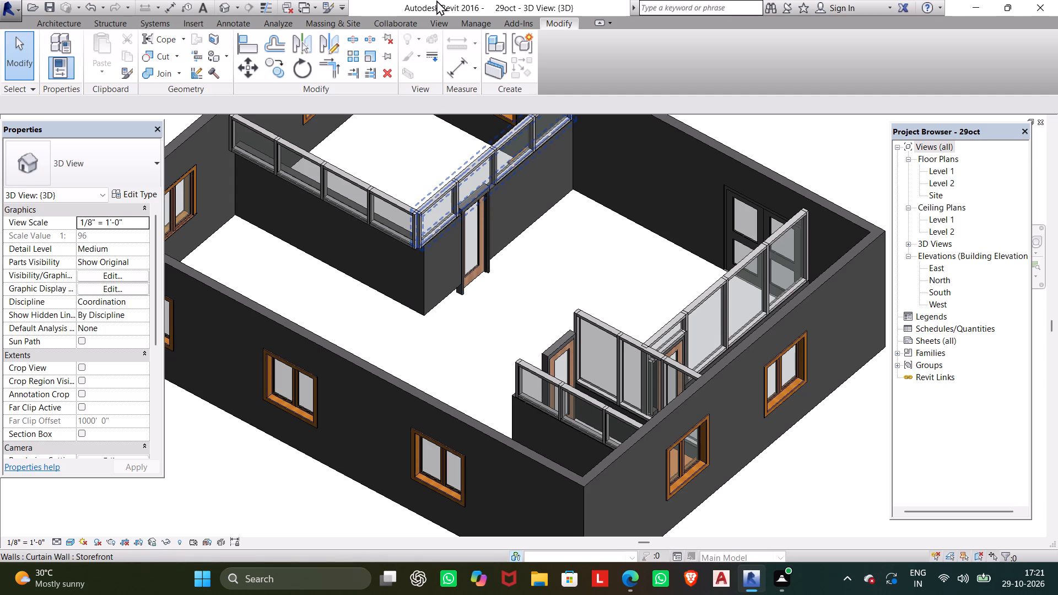
pyautogui.moveTo(387, 203); pyautogui.dragTo(456, 284, button='middle')
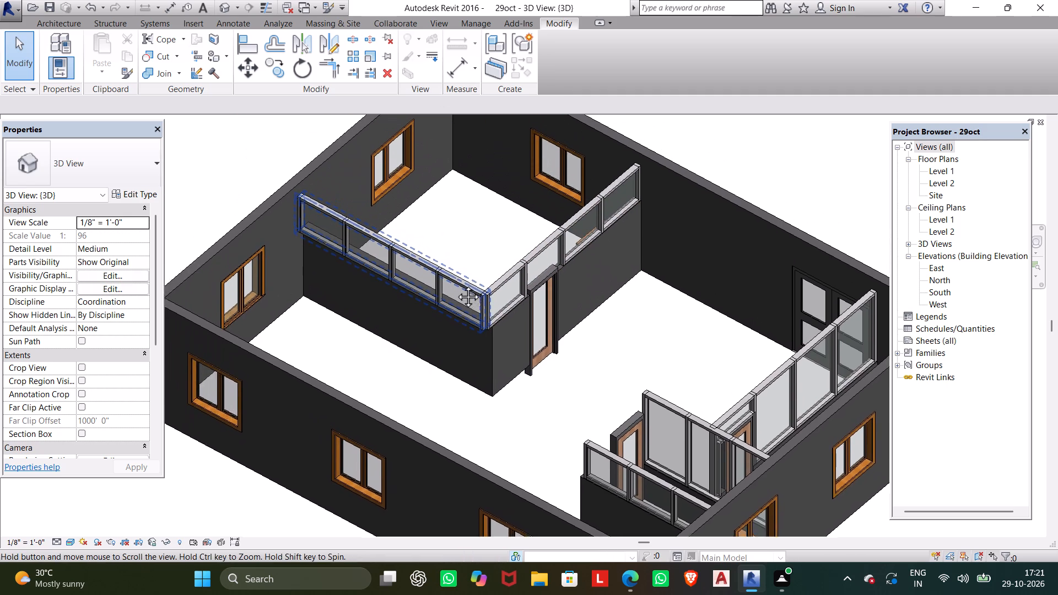
pyautogui.moveTo(456, 284); pyautogui.dragTo(342, 215, button='middle')
pyautogui.scroll(-1, 338, 224)
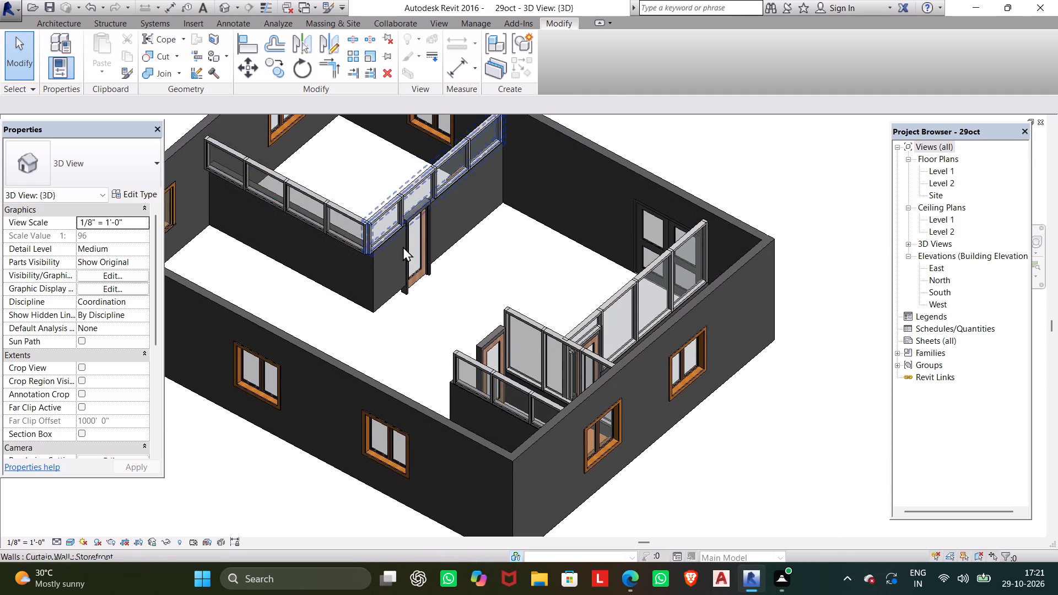
pyautogui.keyDown('shift'); pyautogui.moveTo(434, 278); pyautogui.dragTo(531, 307, button='middle'); pyautogui.keyUp('shift')
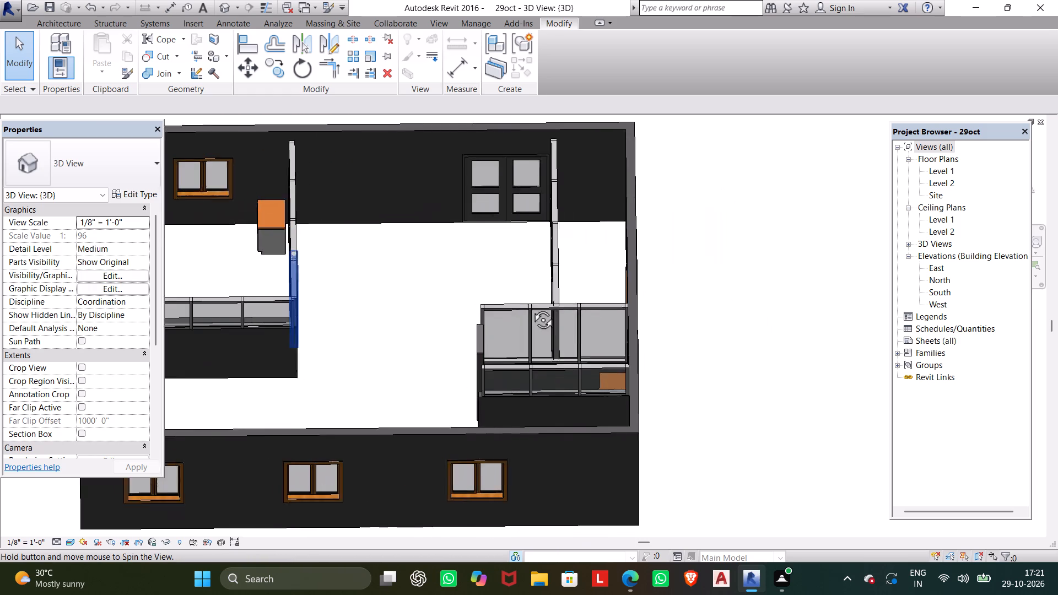
pyautogui.keyDown('shift'); pyautogui.moveTo(531, 307); pyautogui.dragTo(717, 234, button='middle'); pyautogui.keyUp('shift')
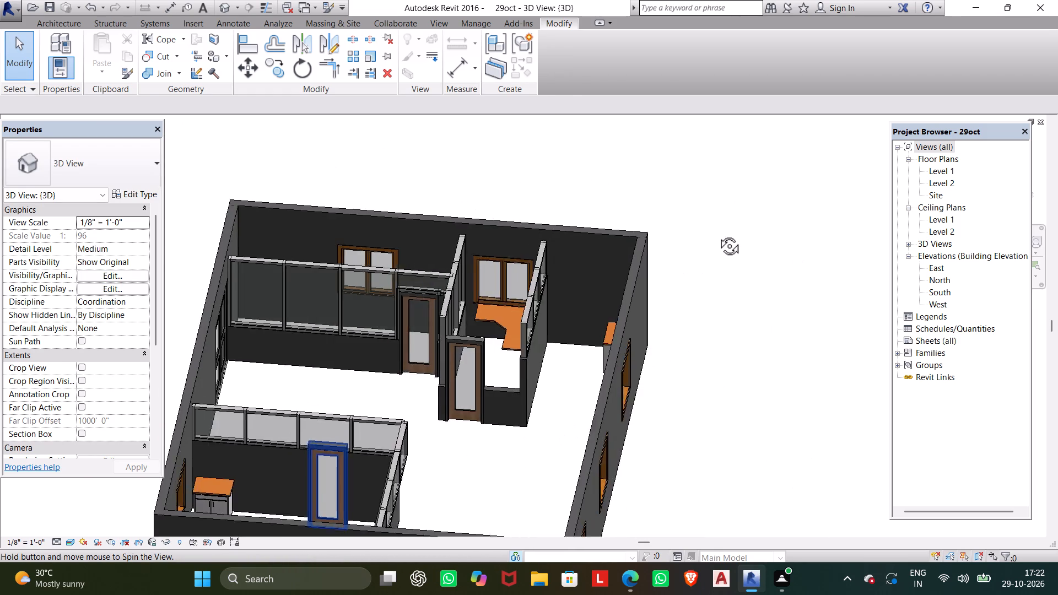
pyautogui.keyDown('shift'); pyautogui.moveTo(717, 234); pyautogui.dragTo(730, 160, button='middle'); pyautogui.keyUp('shift')
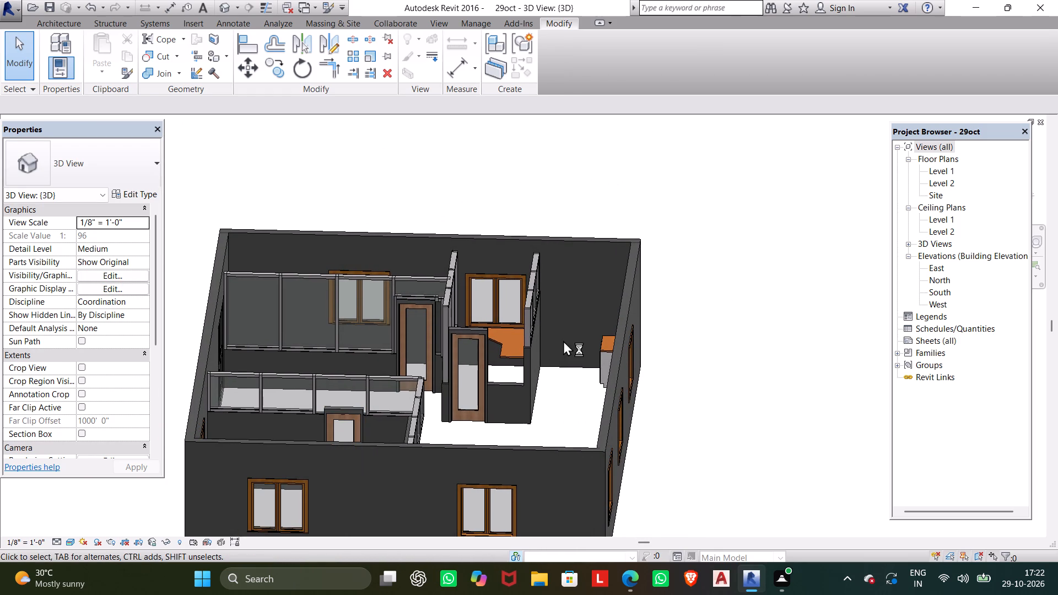
# Open the Level 1 floor plan at the small room with the corner counter.
pyautogui.scroll(2, 499, 370)
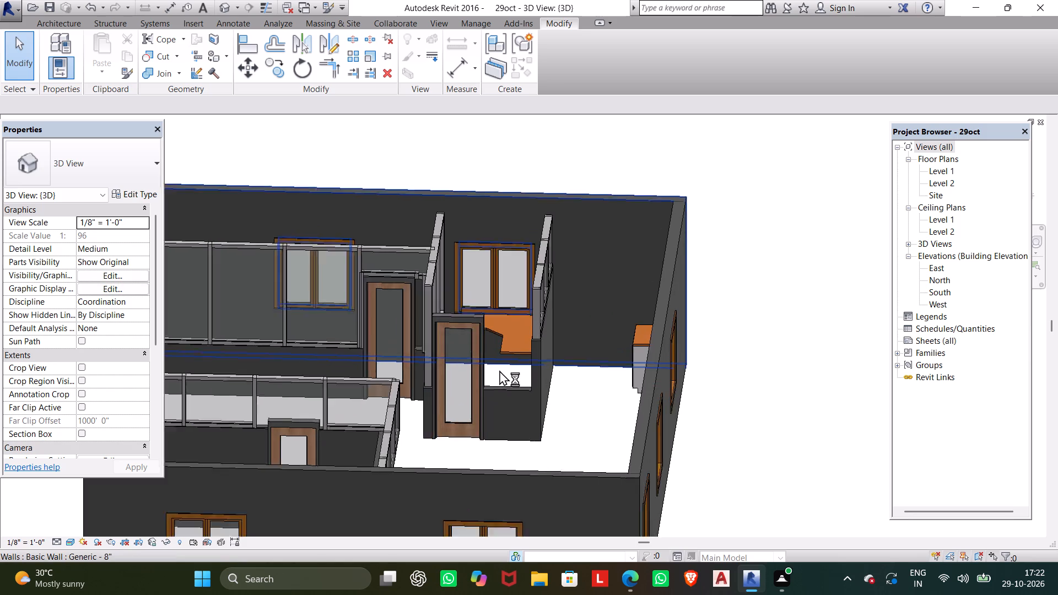
pyautogui.scroll(3, 499, 370)
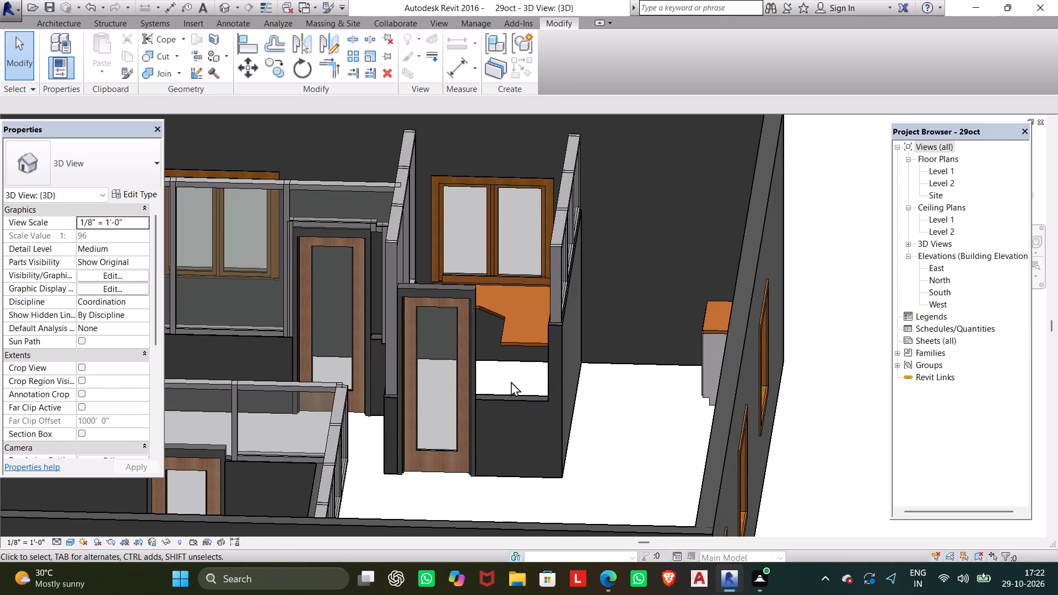
pyautogui.moveTo(528, 376); pyautogui.dragTo(639, 376, button='middle')
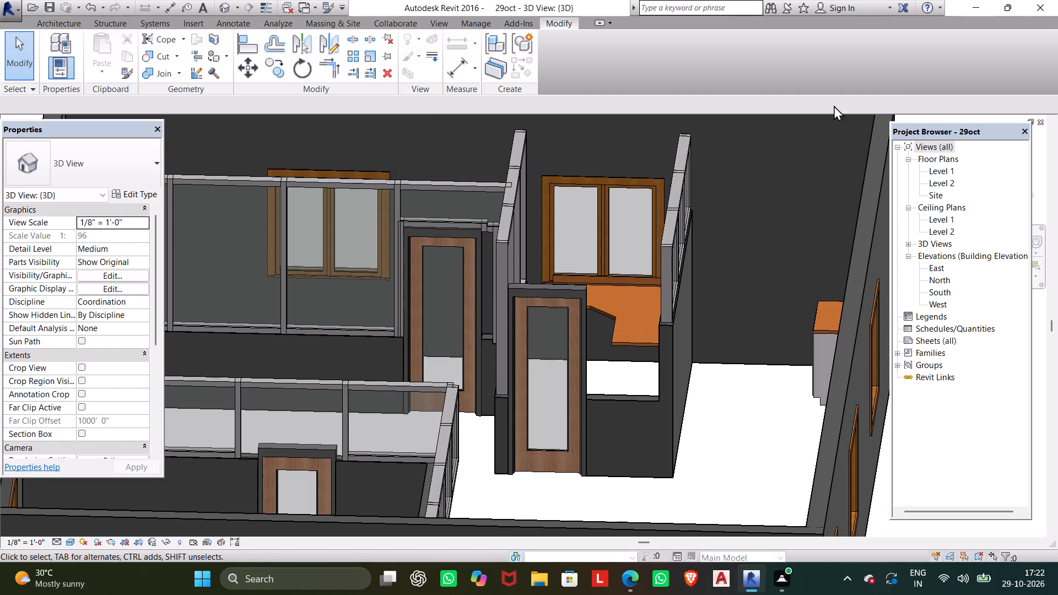
pyautogui.doubleClick(942, 170)
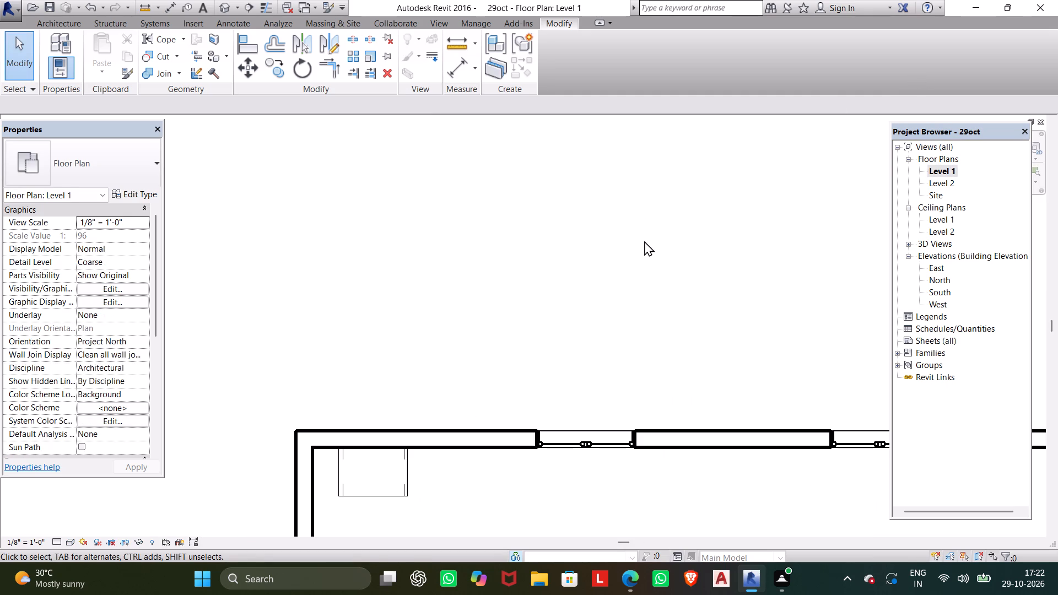
pyautogui.scroll(-6, 625, 276)
pyautogui.moveTo(617, 273); pyautogui.dragTo(369, 207, button='middle')
pyautogui.scroll(-5, 401, 212)
pyautogui.moveTo(435, 225); pyautogui.dragTo(472, 197, button='middle')
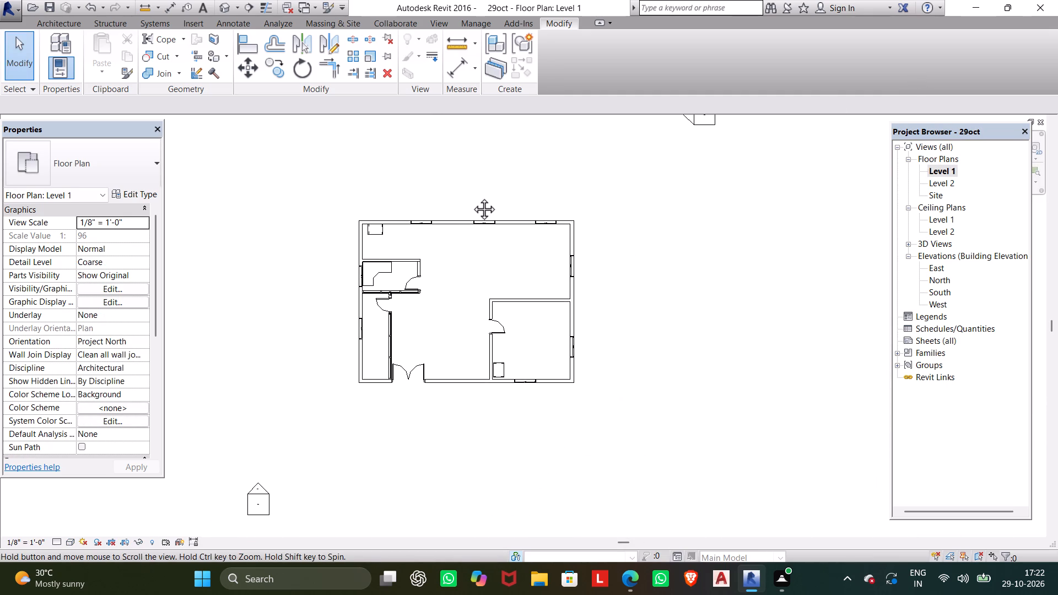
pyautogui.moveTo(472, 197); pyautogui.dragTo(473, 210, button='middle')
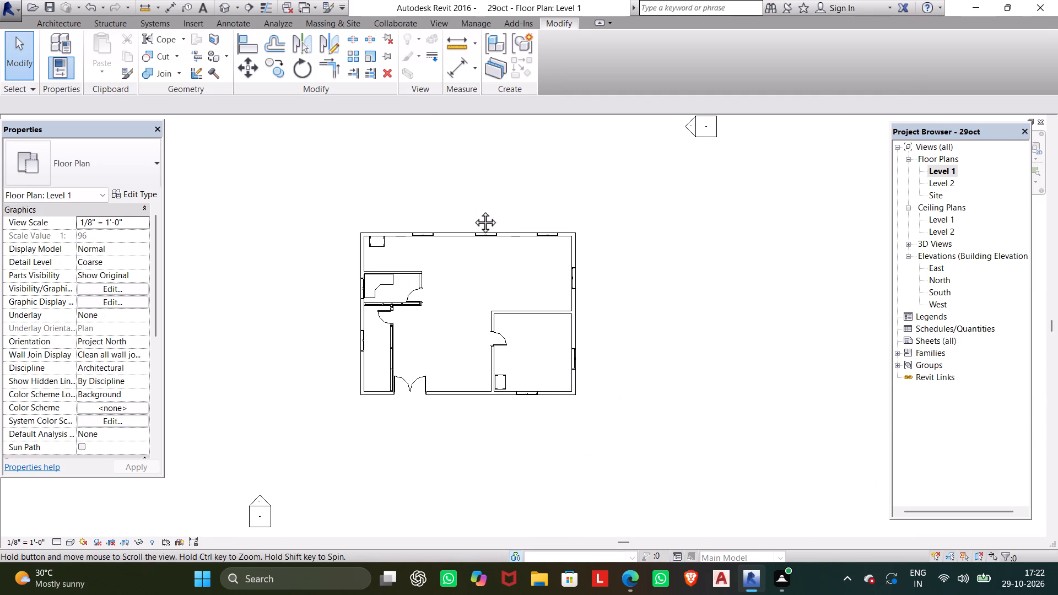
pyautogui.moveTo(473, 210); pyautogui.dragTo(467, 234, button='middle')
pyautogui.scroll(8, 389, 288)
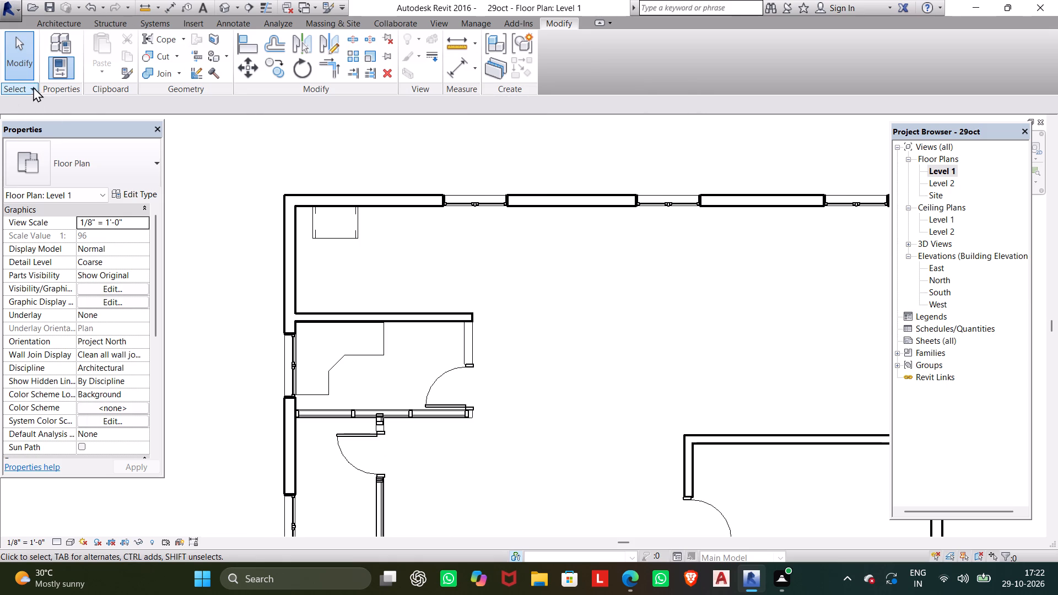
# Draw a 3' long Storefront curtain wall with a 3' base offset between the corner-counter room's partition end and its door.
pyautogui.write('wa')
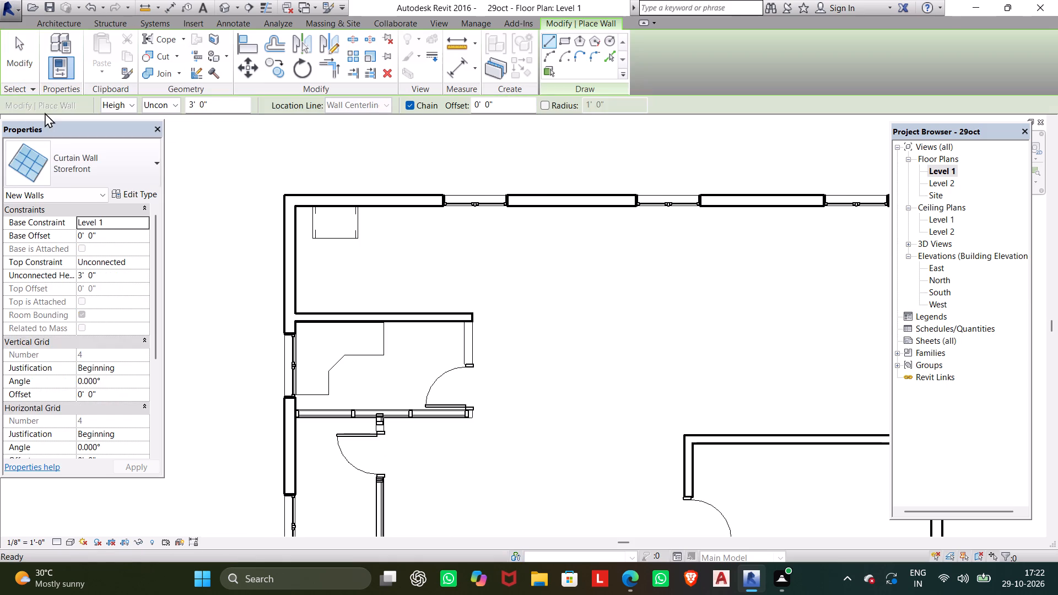
pyautogui.click(103, 232)
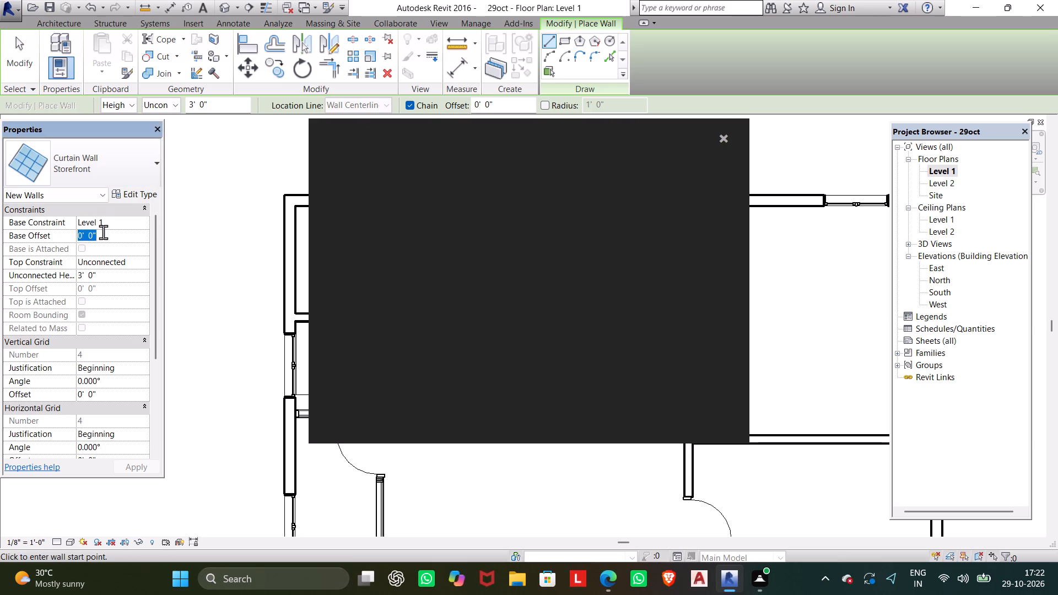
pyautogui.write("3'")
pyautogui.press('Return')
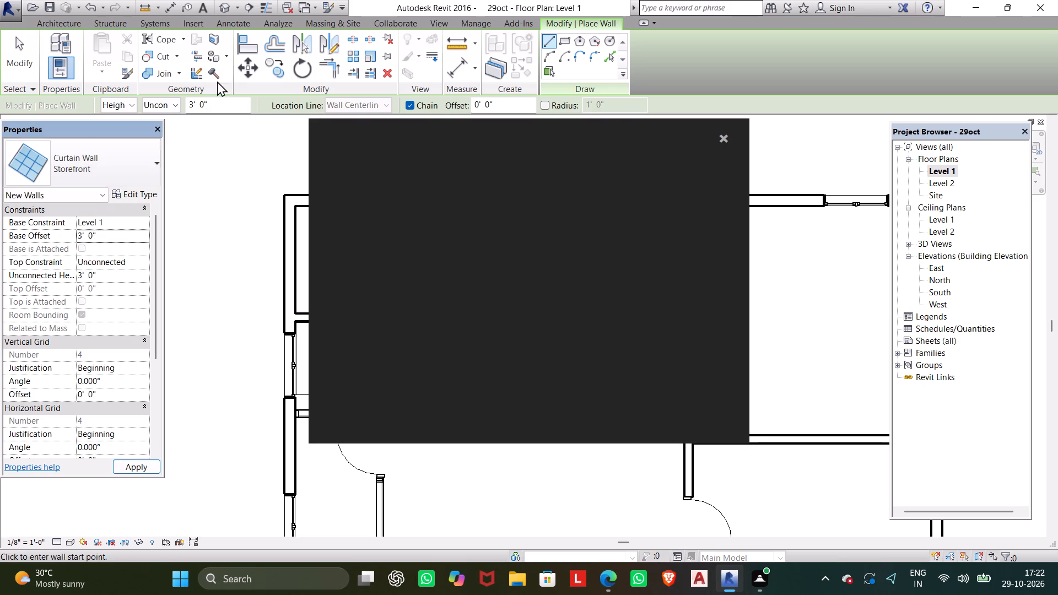
pyautogui.click(719, 139)
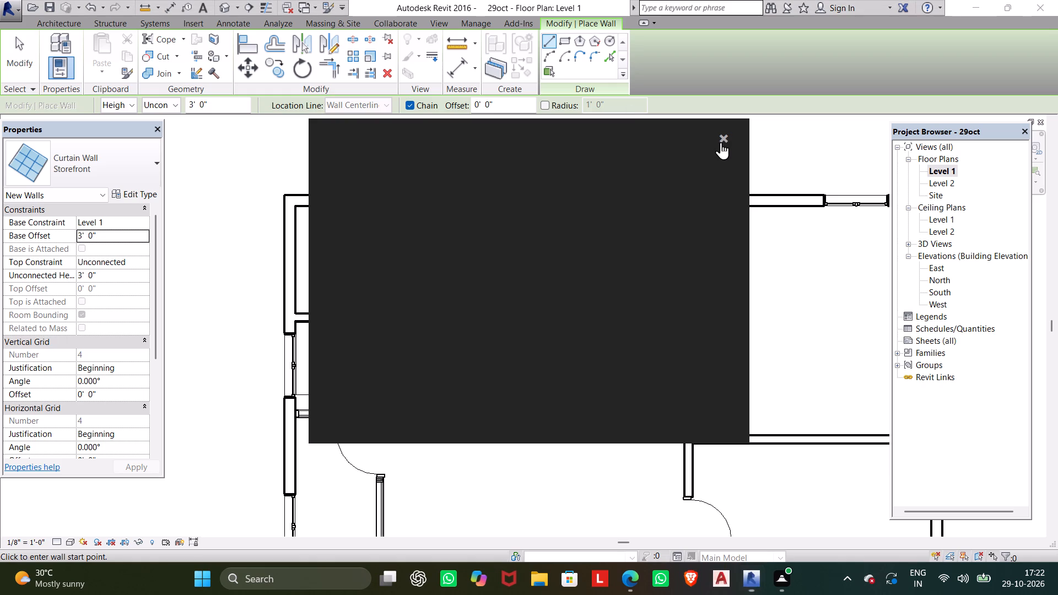
pyautogui.click(724, 141)
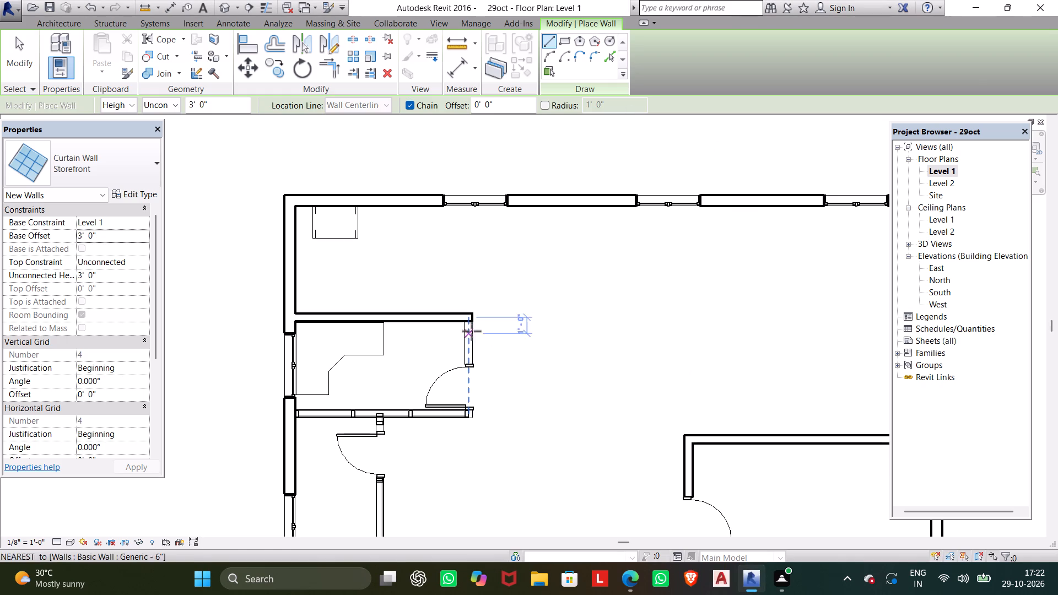
pyautogui.click(469, 318)
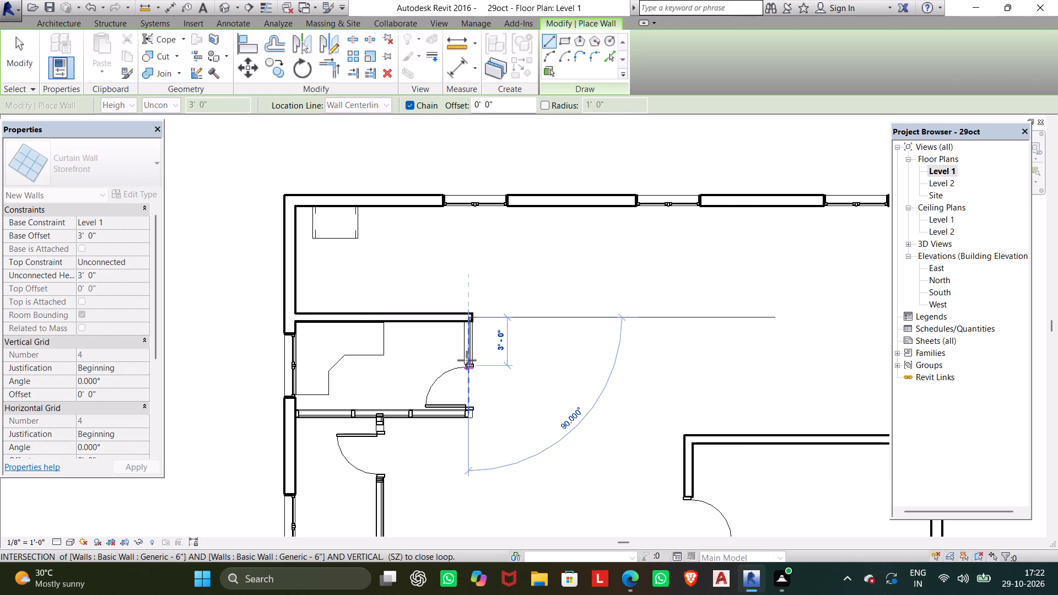
pyautogui.click(467, 361)
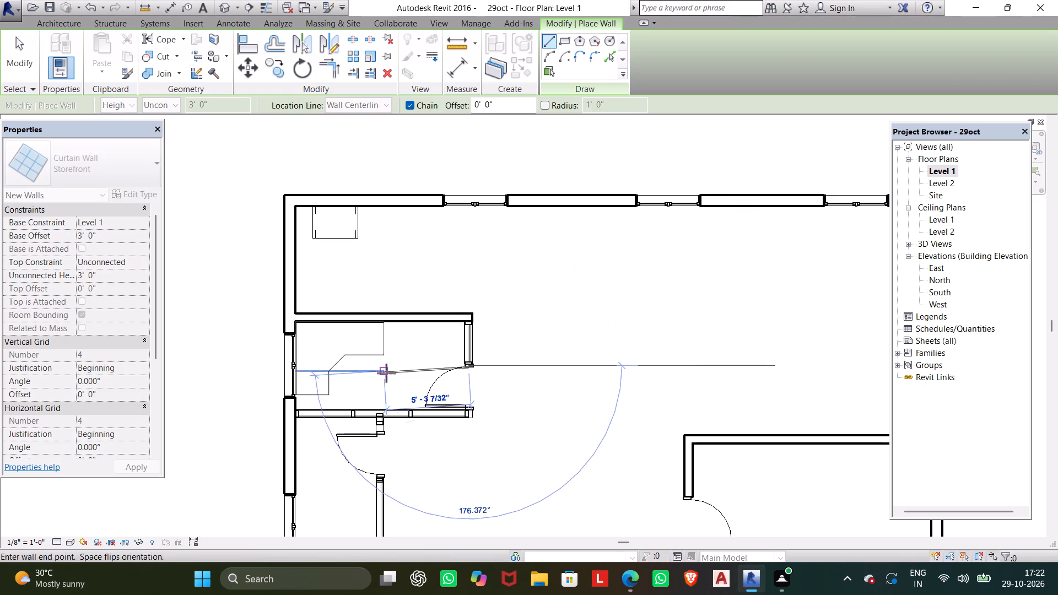
pyautogui.press('Escape')
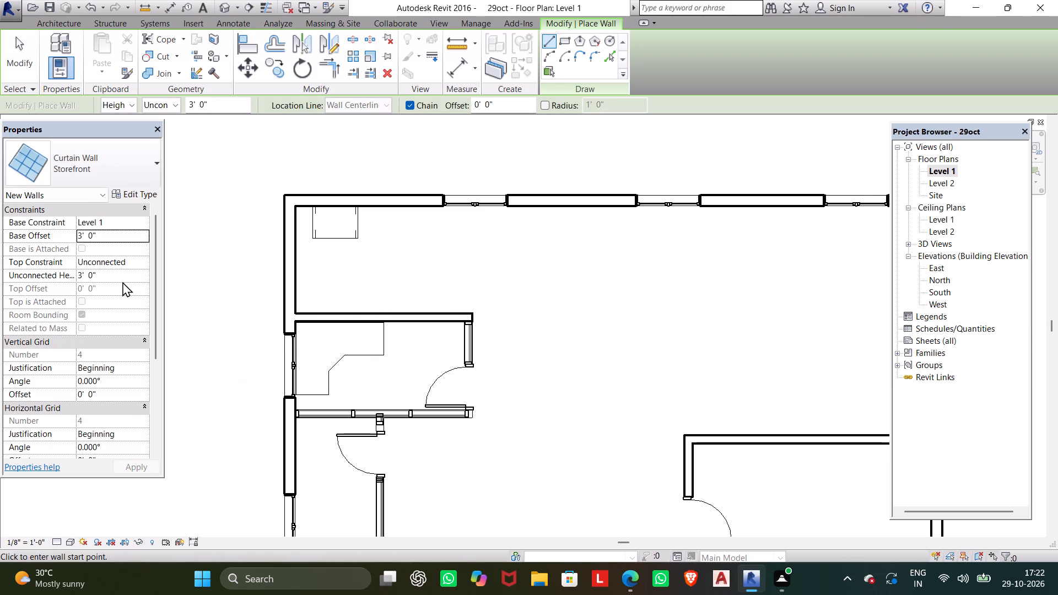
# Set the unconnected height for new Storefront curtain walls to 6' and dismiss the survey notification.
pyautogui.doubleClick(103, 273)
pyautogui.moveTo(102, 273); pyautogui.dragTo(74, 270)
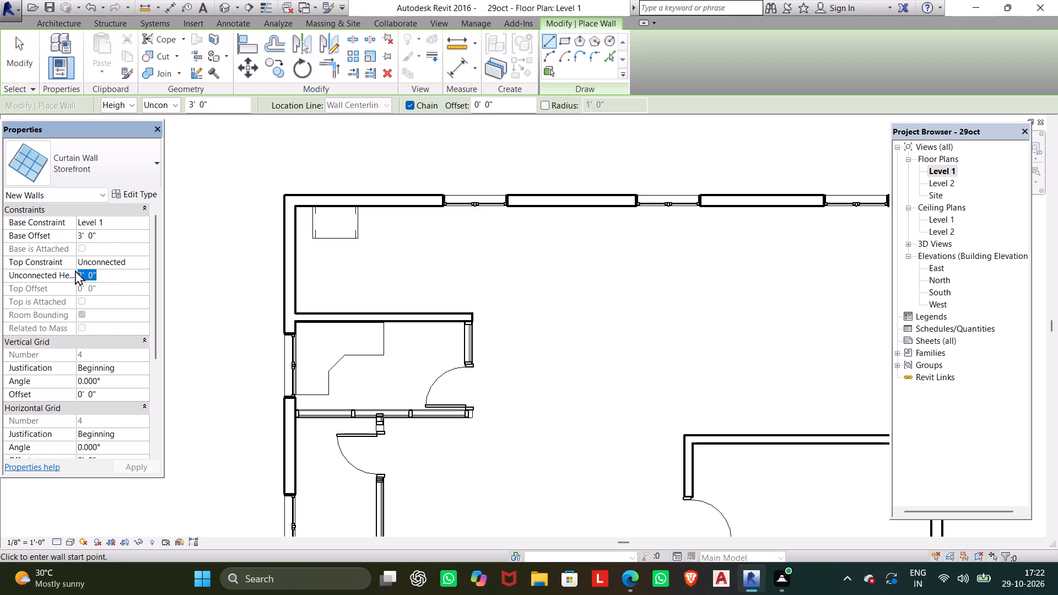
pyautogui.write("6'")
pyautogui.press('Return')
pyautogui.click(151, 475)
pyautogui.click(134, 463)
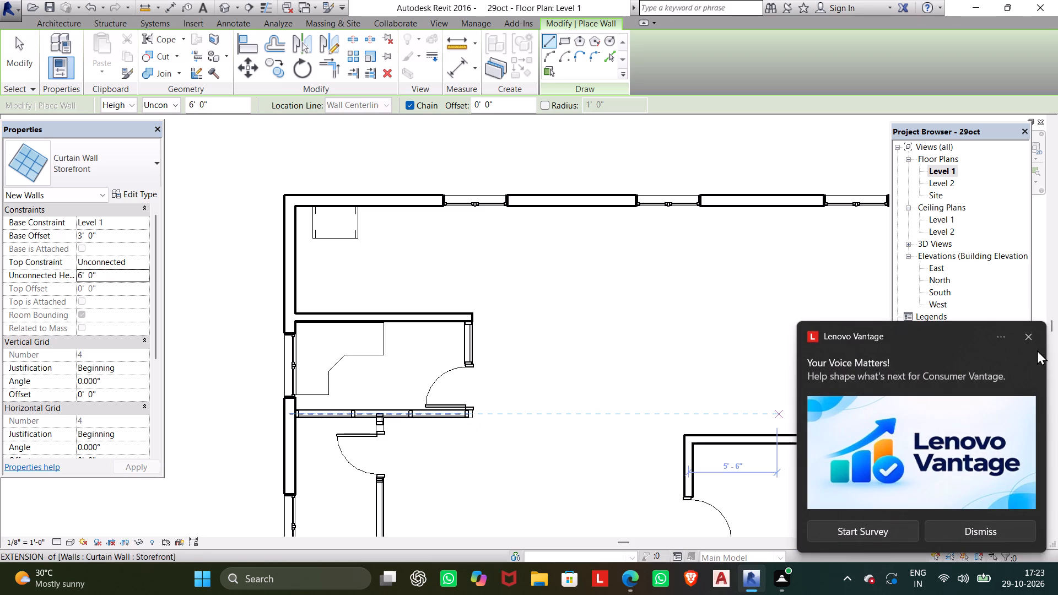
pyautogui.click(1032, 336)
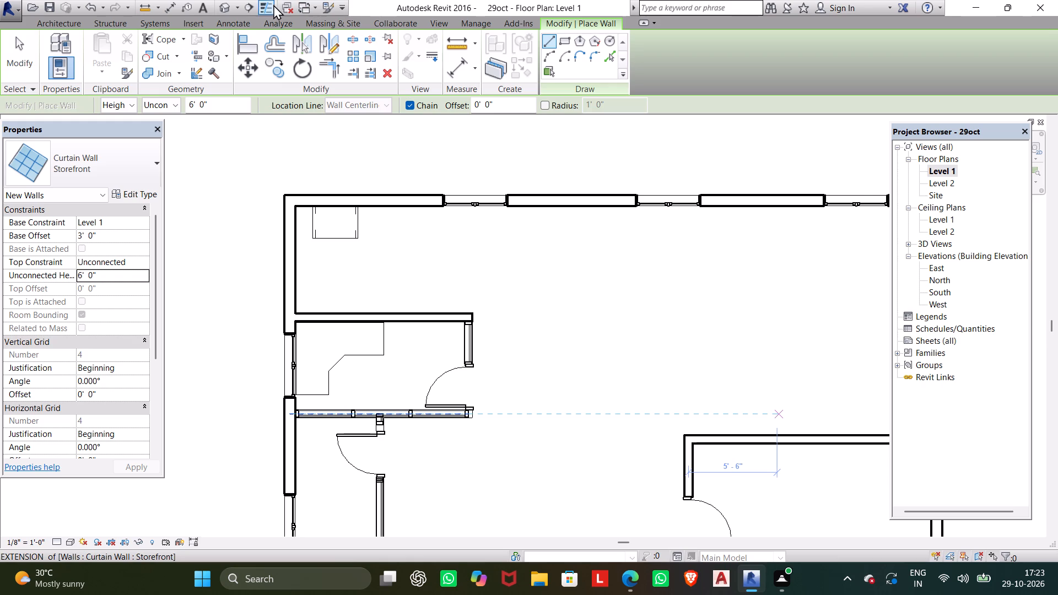
# Examine the new glazing beside the corner-counter room's door in the 3D view, and leave the Wall command.
pyautogui.click(224, 5)
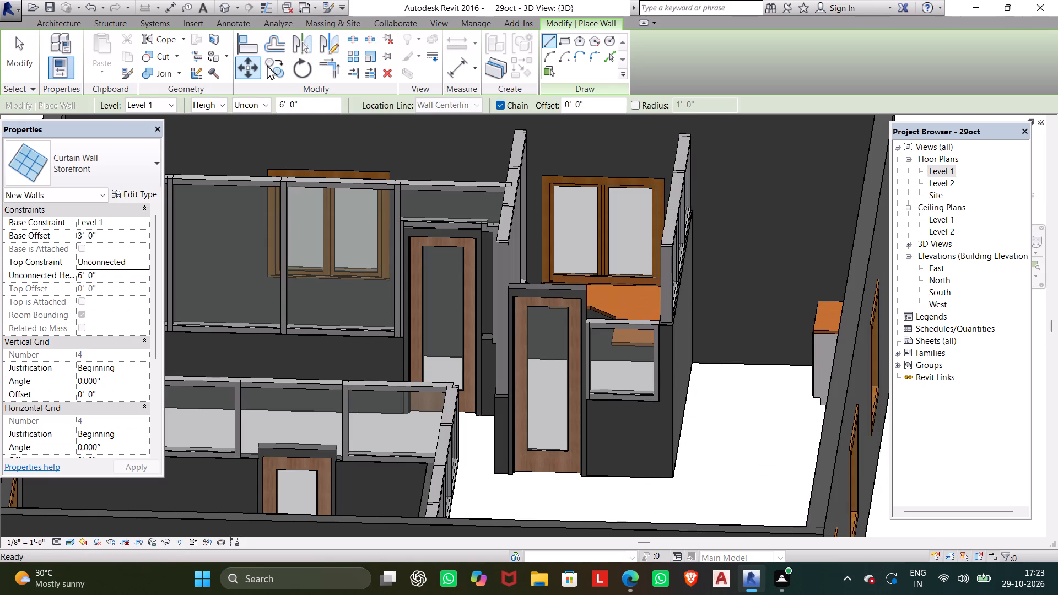
pyautogui.scroll(-1, 570, 369)
pyautogui.moveTo(580, 363); pyautogui.dragTo(580, 363, button='middle')
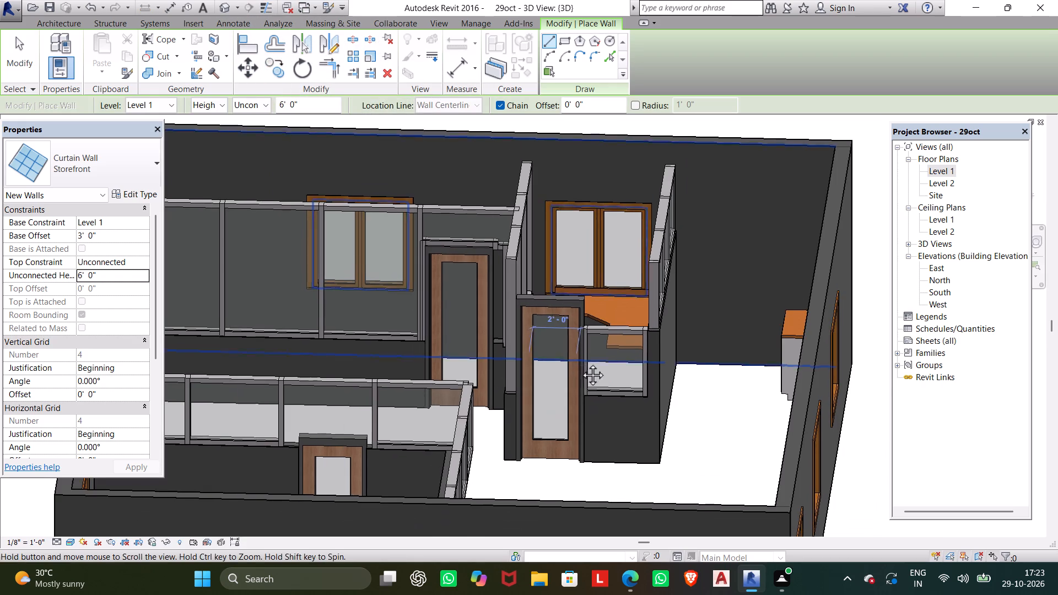
pyautogui.moveTo(580, 363); pyautogui.dragTo(598, 353, button='middle')
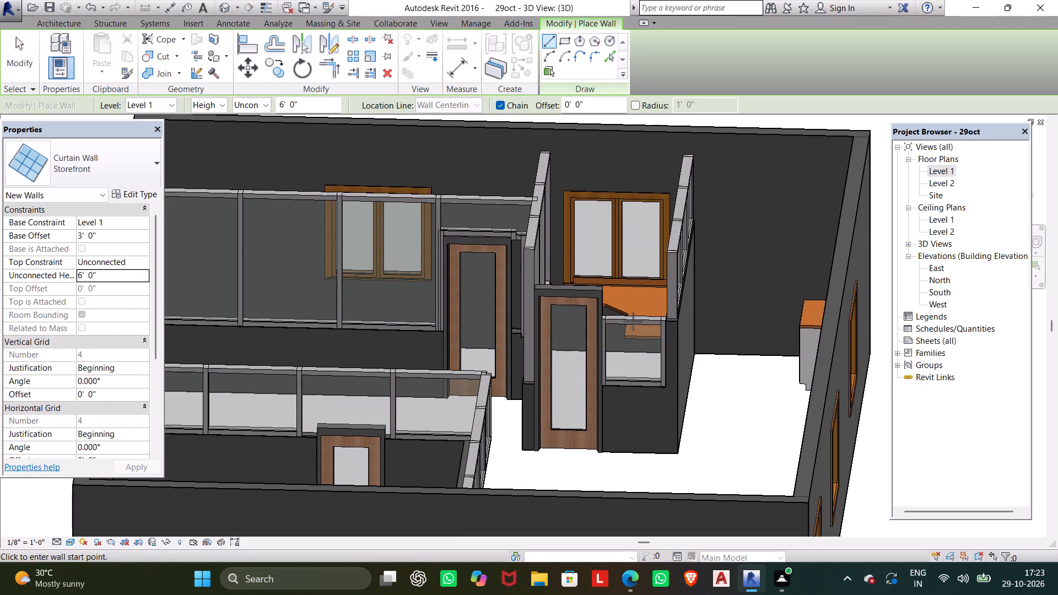
pyautogui.press('Escape')
# Set the unconnected height of the Storefront curtain wall beside the corner-counter room's door to 6'.
pyautogui.click(626, 314)
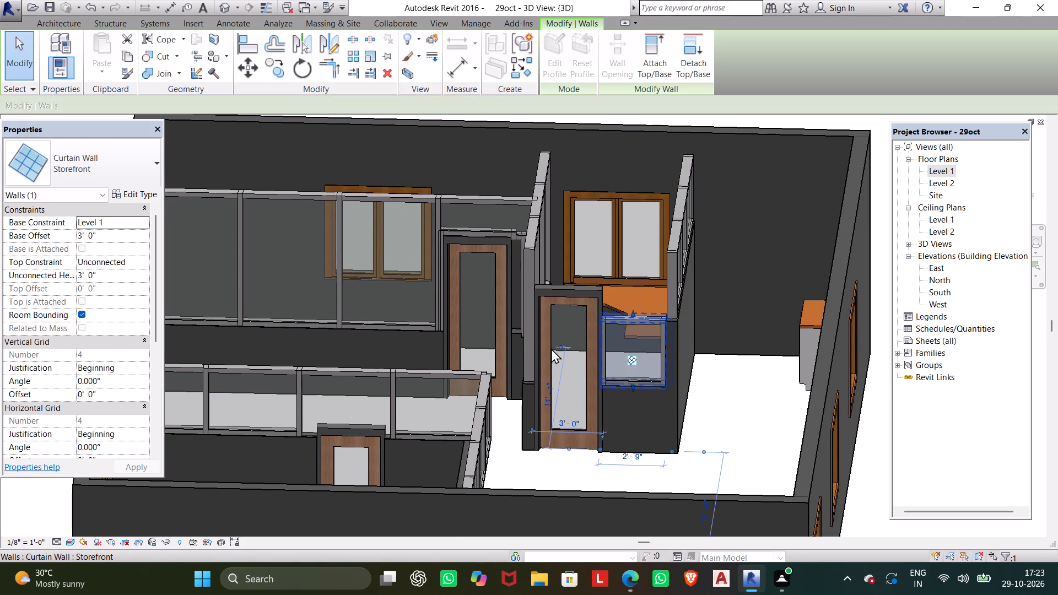
pyautogui.click(94, 275)
pyautogui.moveTo(94, 275); pyautogui.dragTo(60, 275)
pyautogui.press('6')
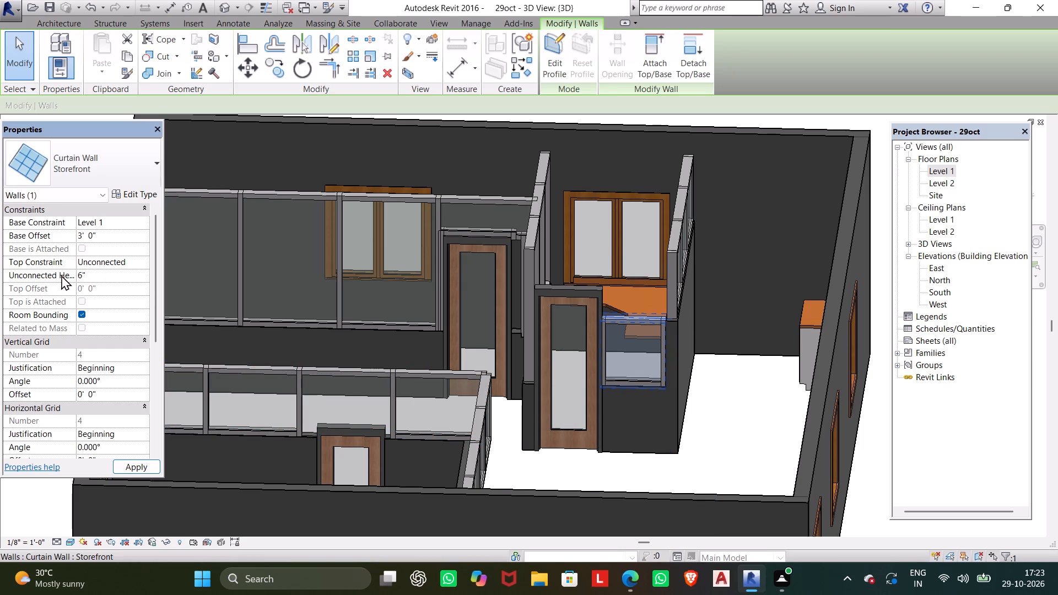
pyautogui.press("'")
pyautogui.click(133, 462)
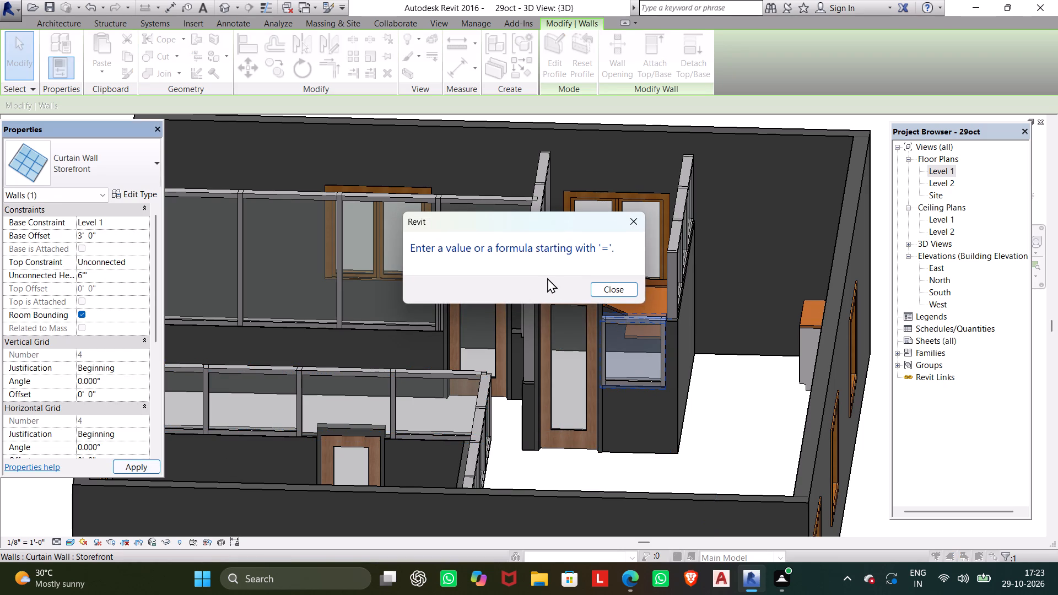
pyautogui.click(592, 286)
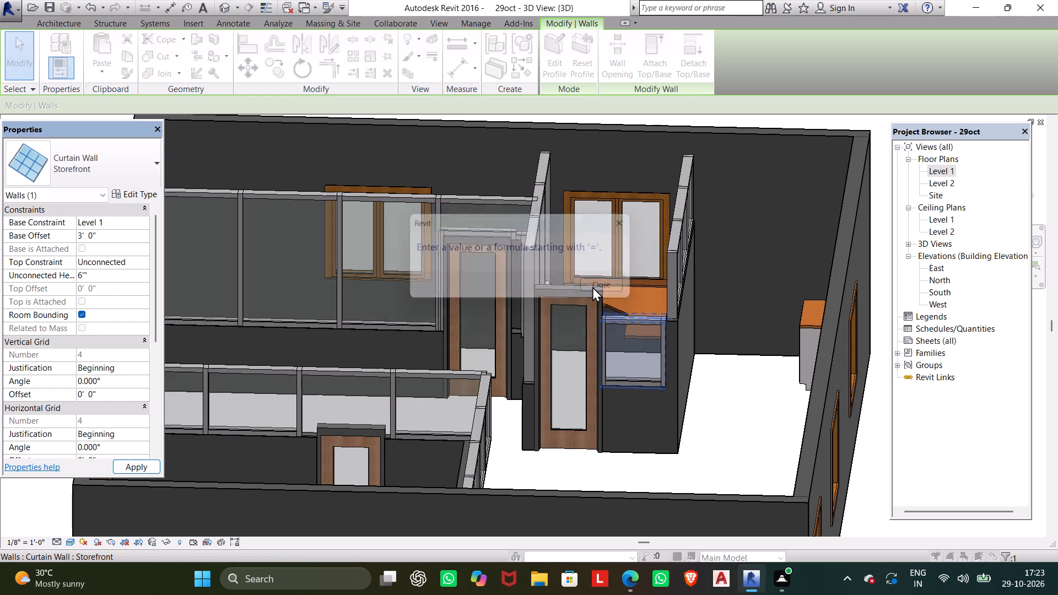
pyautogui.click(629, 228)
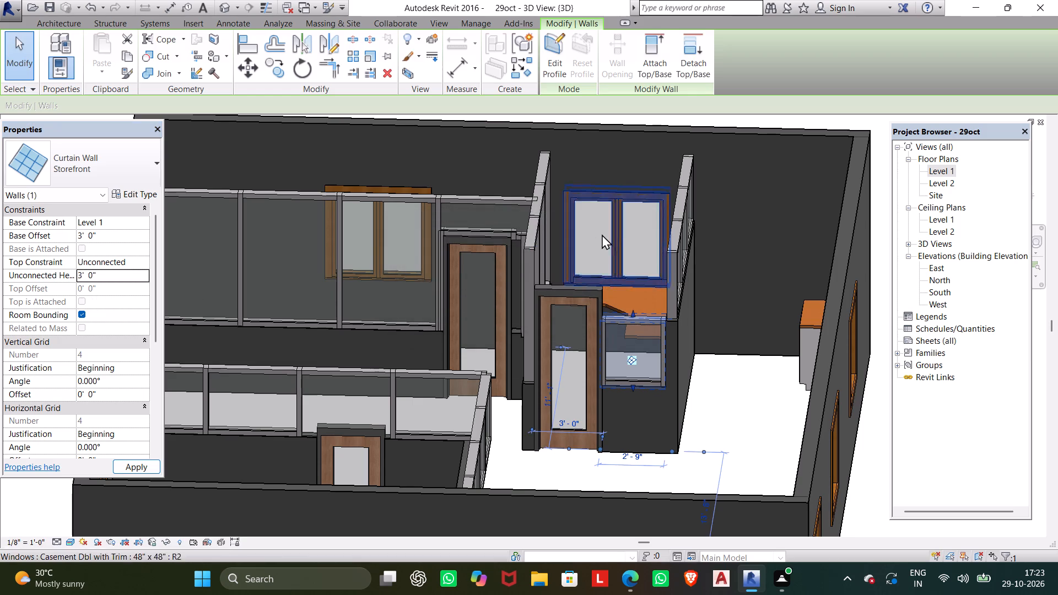
pyautogui.click(119, 272)
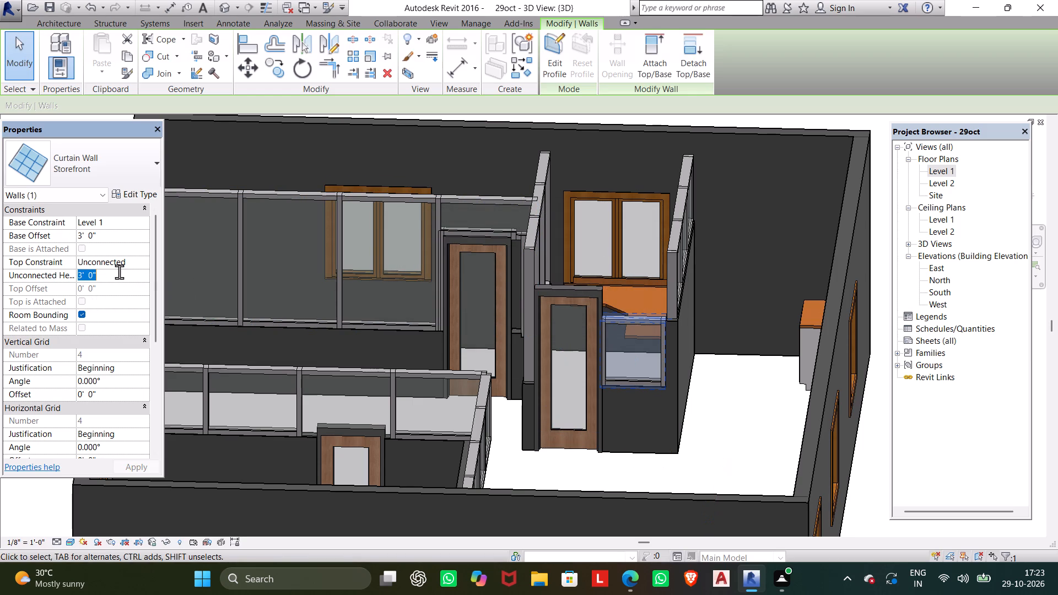
pyautogui.press('6')
pyautogui.press("'")
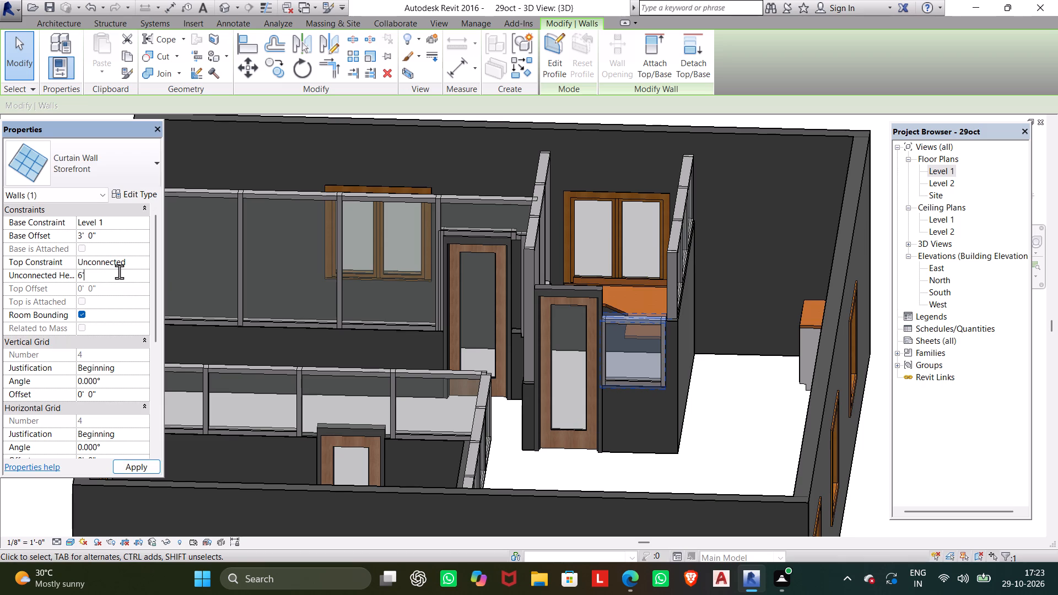
pyautogui.click(138, 465)
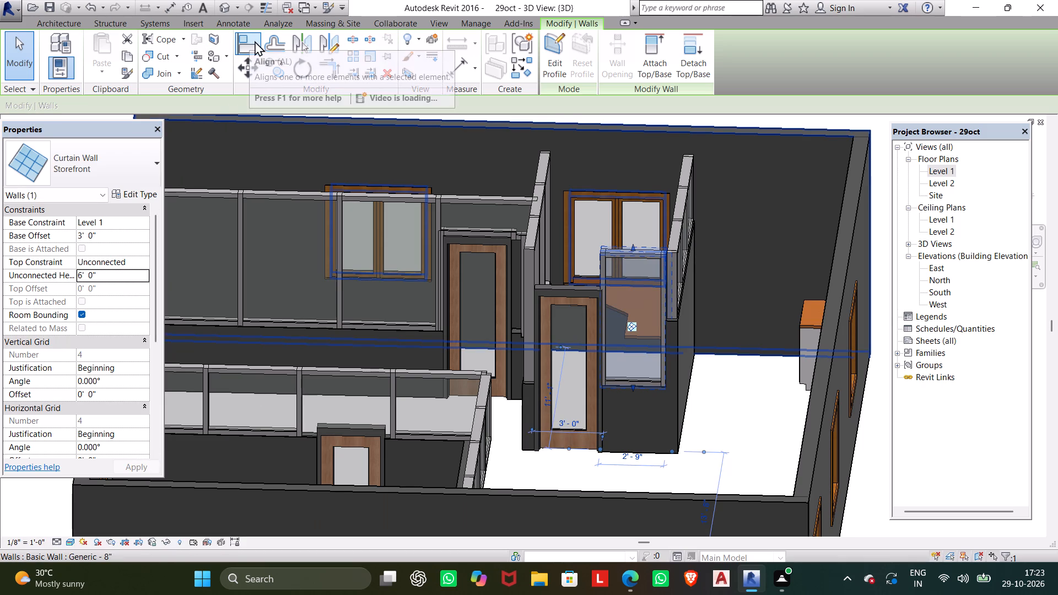
# Inspect the corner-counter room's door and its properties in the 3D view, and dismiss the pop-up notification.
pyautogui.scroll(6, 623, 301)
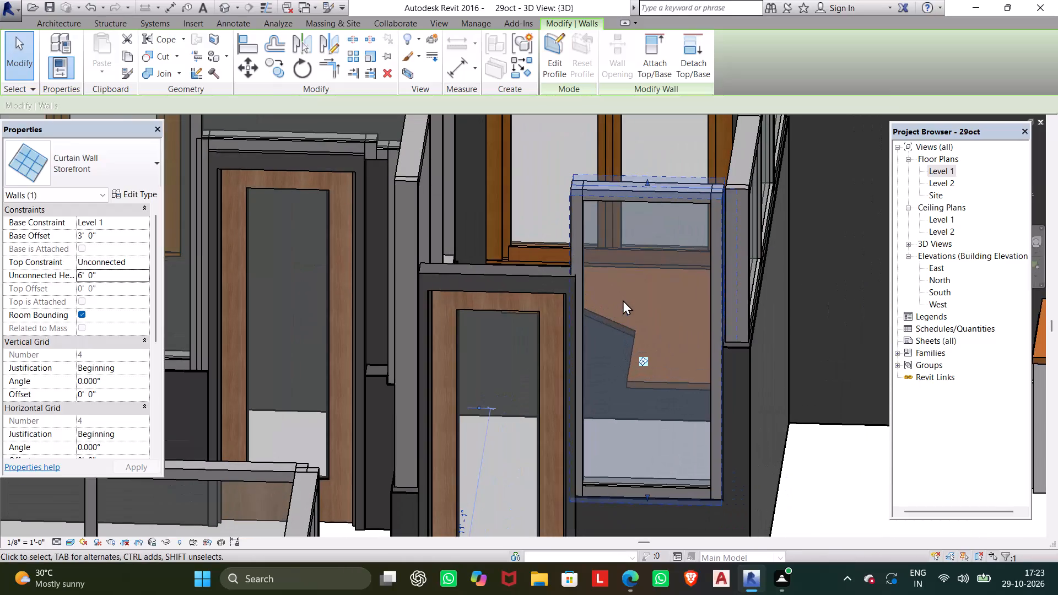
pyautogui.scroll(-3, 436, 282)
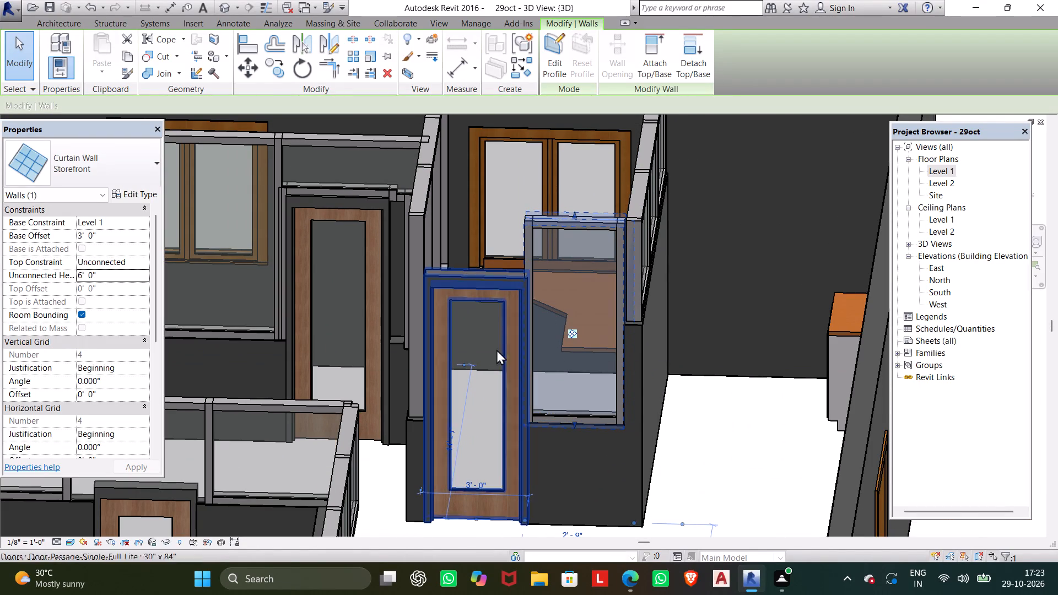
pyautogui.click(478, 273)
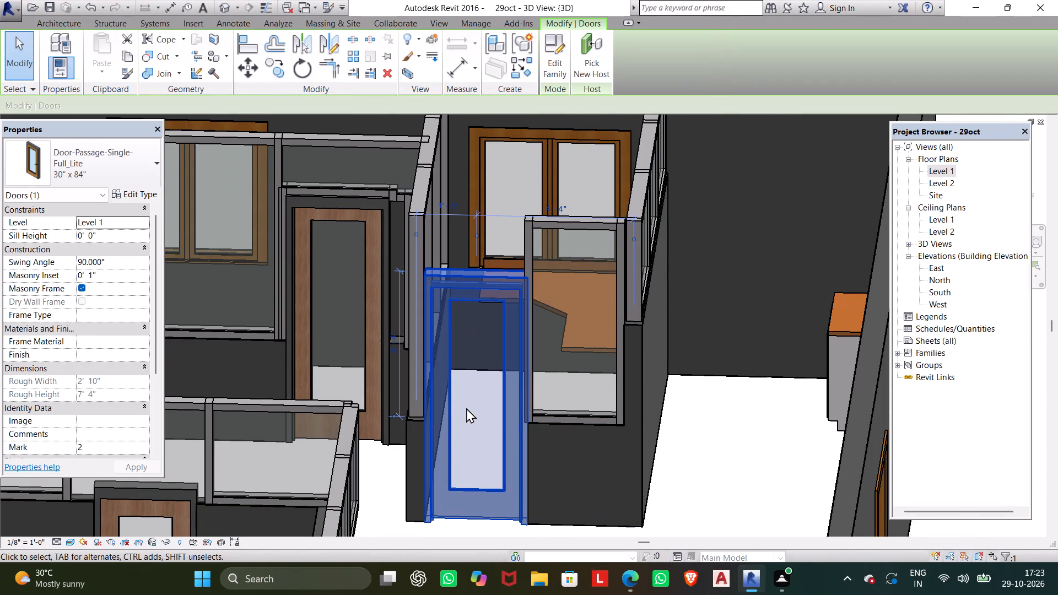
pyautogui.scroll(-1, 482, 396)
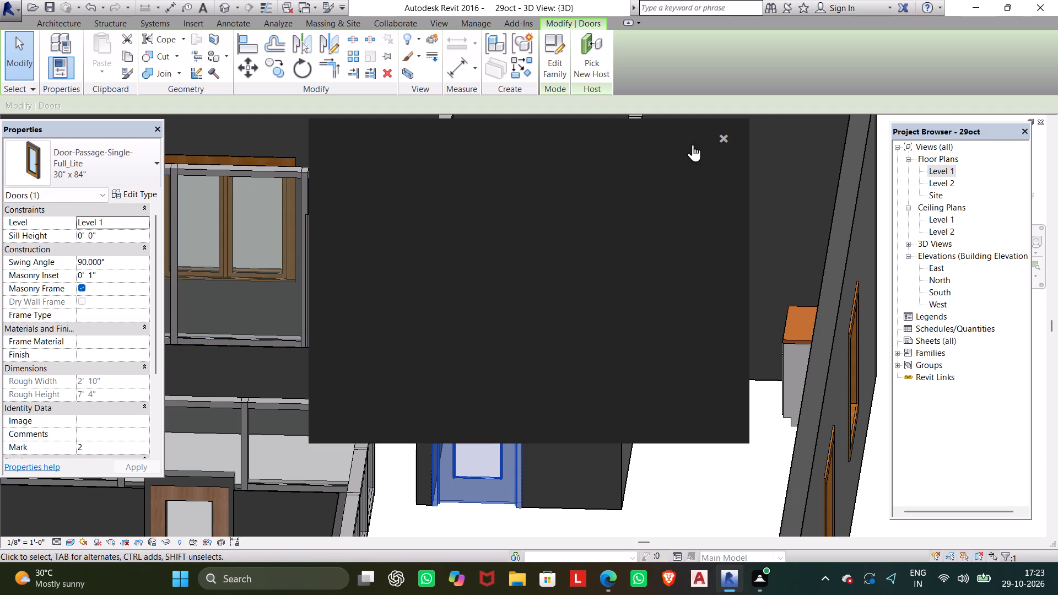
pyautogui.click(727, 140)
pyautogui.click(727, 140)
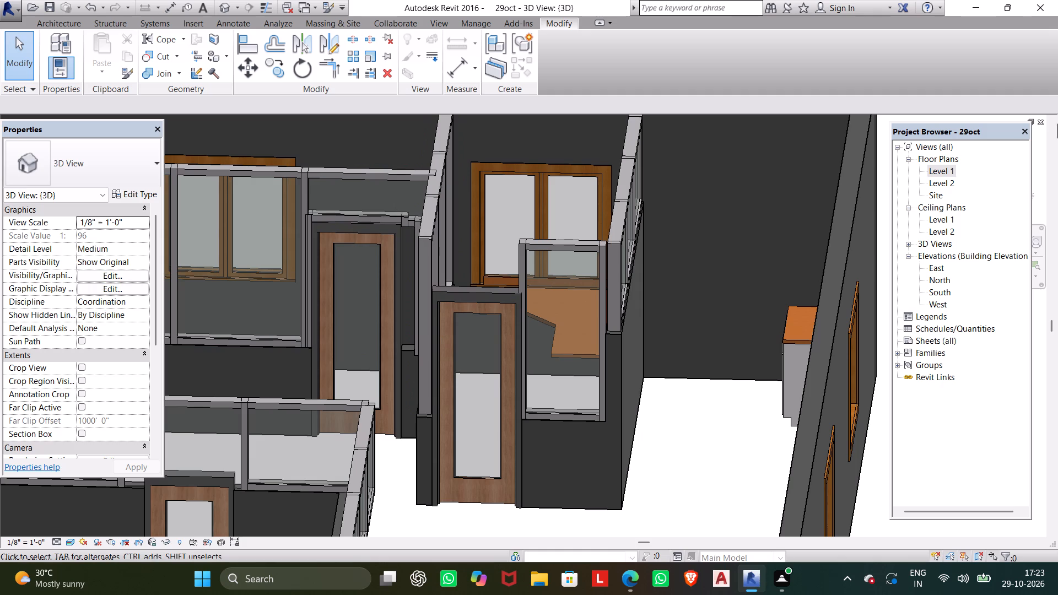
# On the Level 1 plan, draw a Storefront curtain wall across the corner-counter room's door with an 84" base offset and 1' unconnected height.
pyautogui.doubleClick(941, 167)
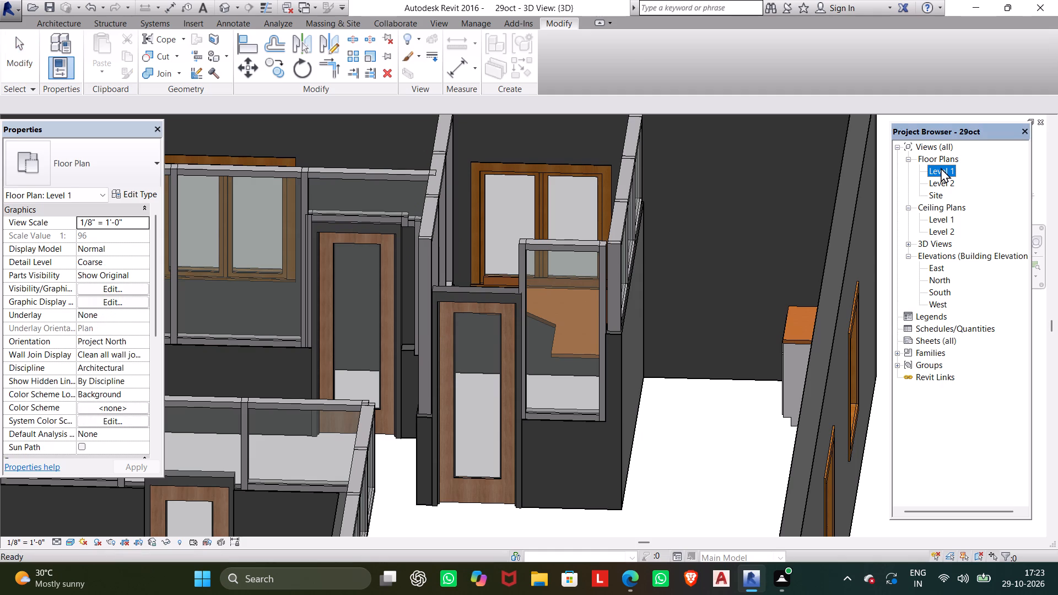
pyautogui.scroll(-2, 523, 299)
pyautogui.moveTo(525, 299); pyautogui.dragTo(562, 266, button='middle')
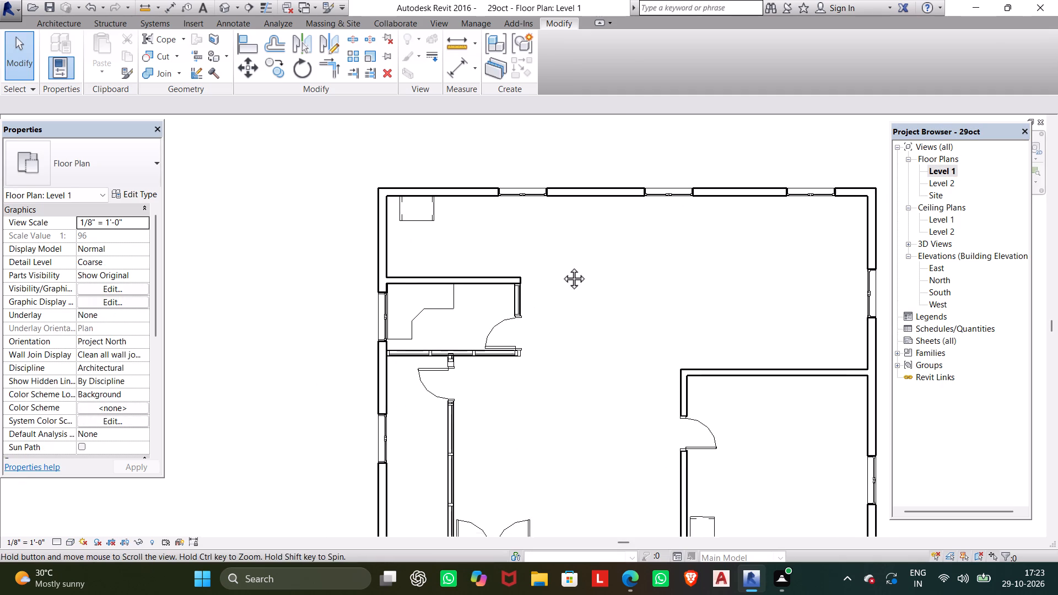
pyautogui.moveTo(562, 266); pyautogui.dragTo(564, 263, button='middle')
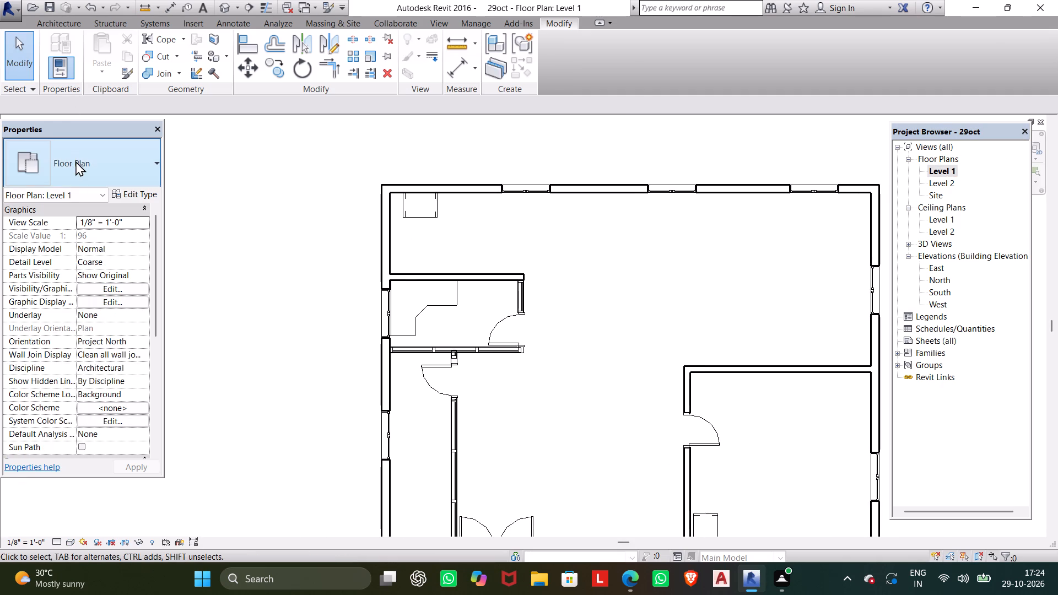
pyautogui.click(77, 161)
pyautogui.click(77, 155)
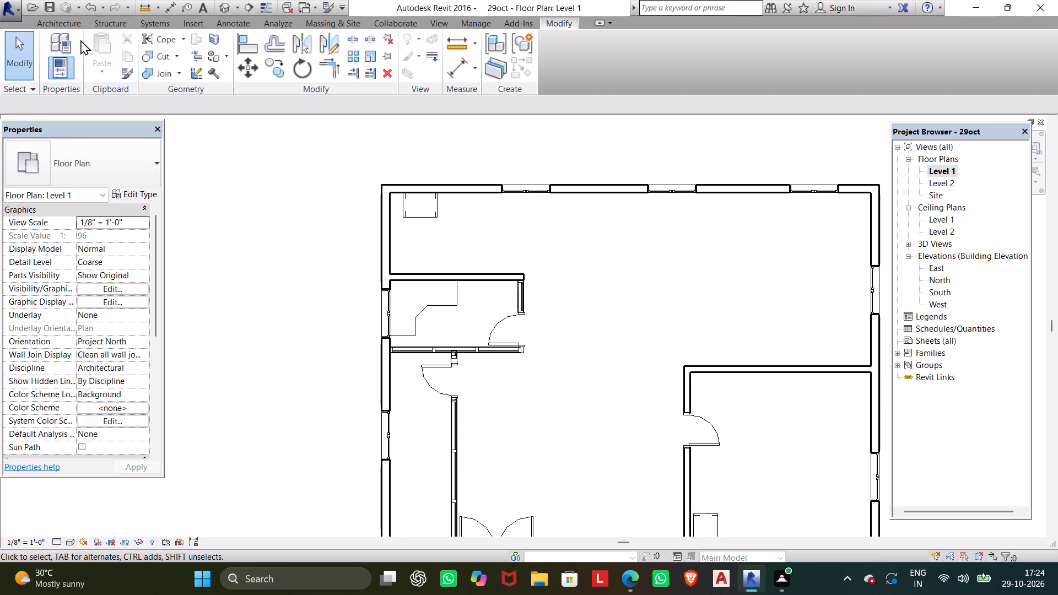
pyautogui.write('wa')
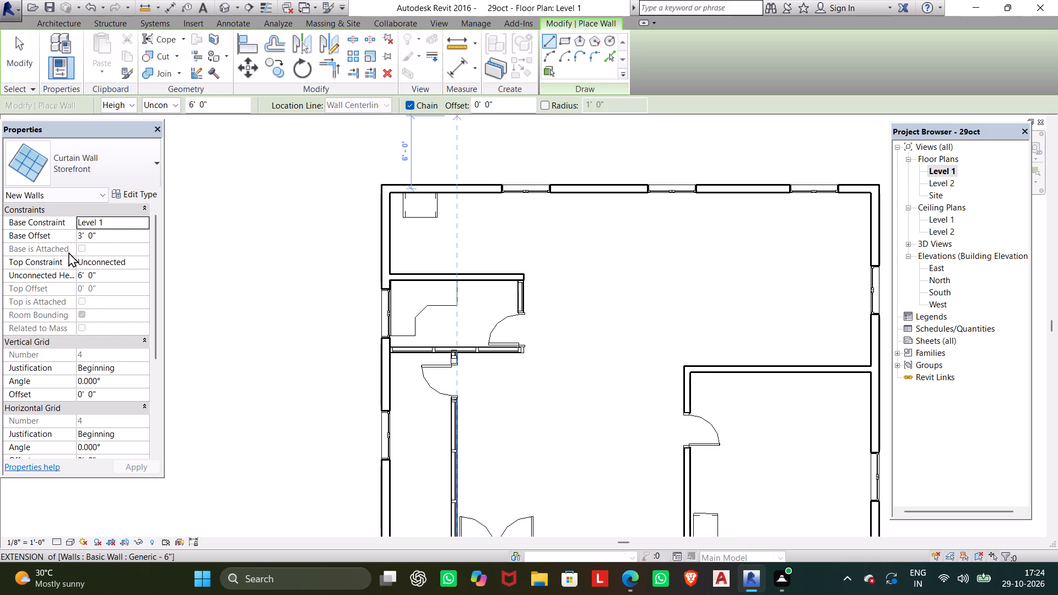
pyautogui.click(96, 235)
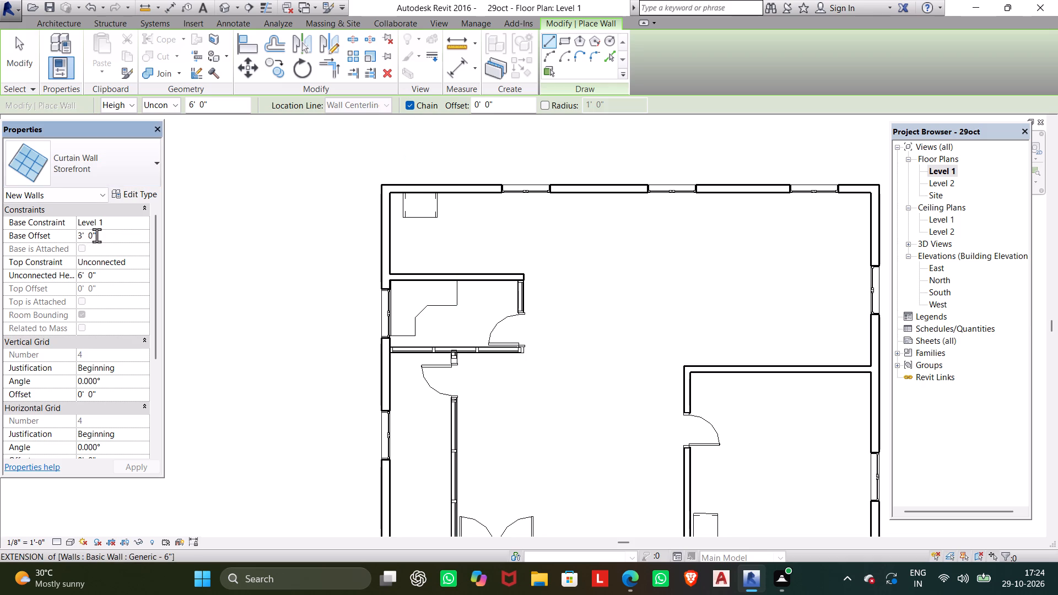
pyautogui.moveTo(96, 235); pyautogui.dragTo(59, 233)
pyautogui.write('84"')
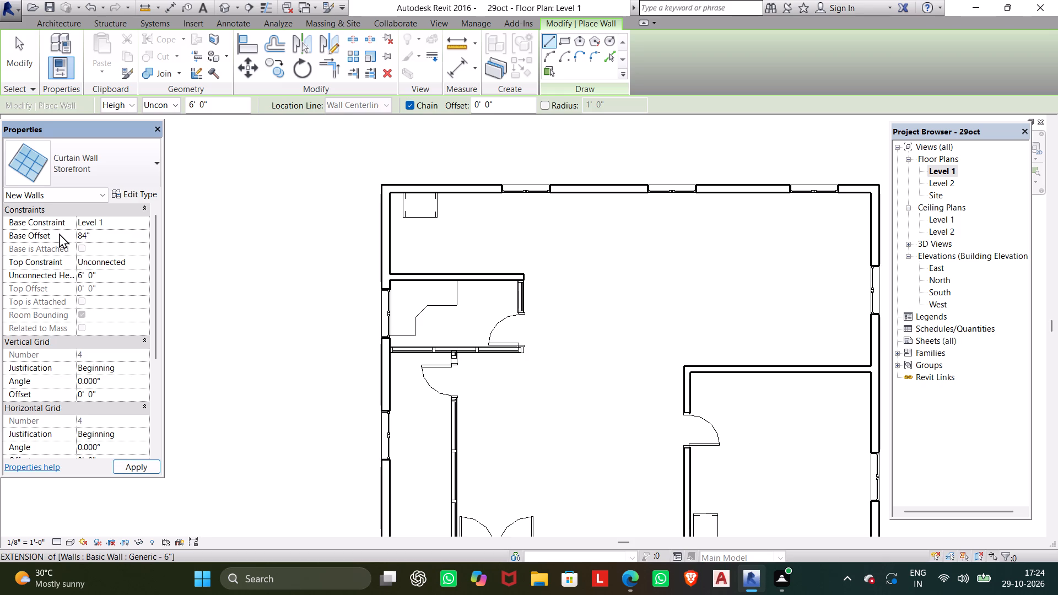
pyautogui.click(102, 273)
pyautogui.moveTo(102, 273); pyautogui.dragTo(82, 273)
pyautogui.moveTo(82, 273); pyautogui.dragTo(72, 273)
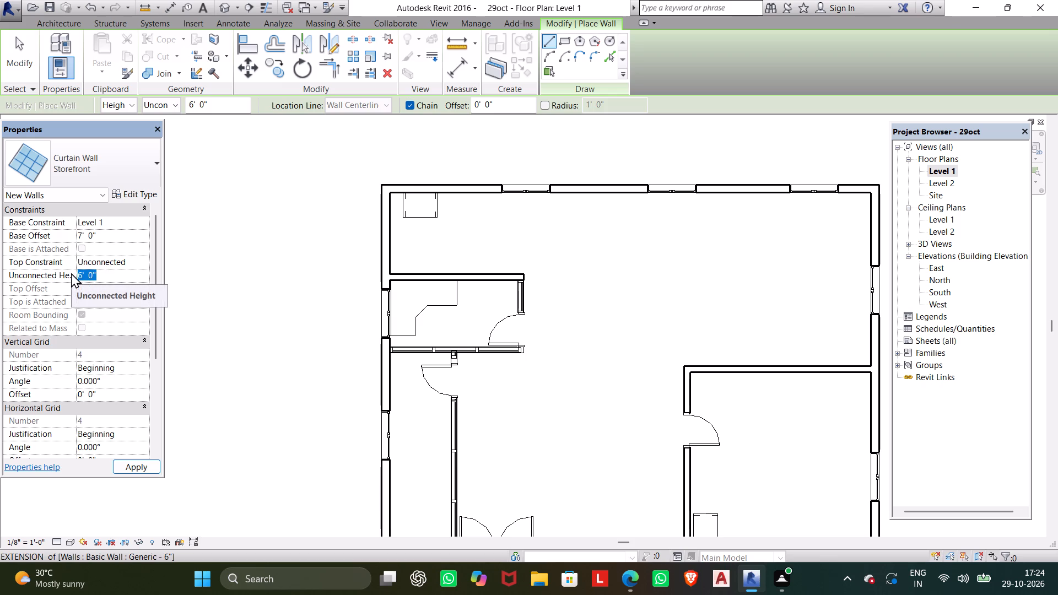
pyautogui.press('1')
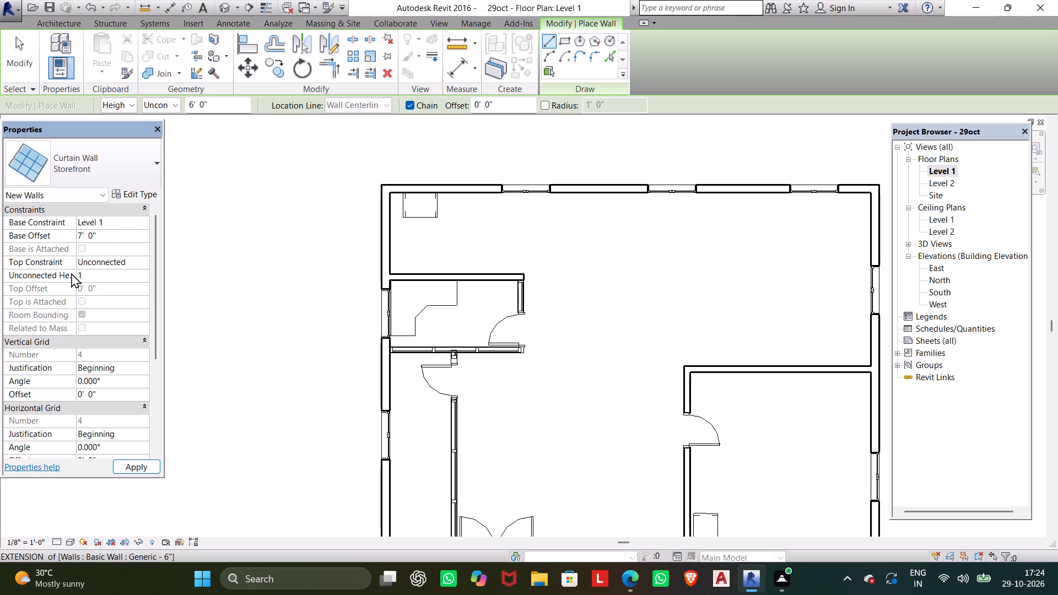
pyautogui.press("'")
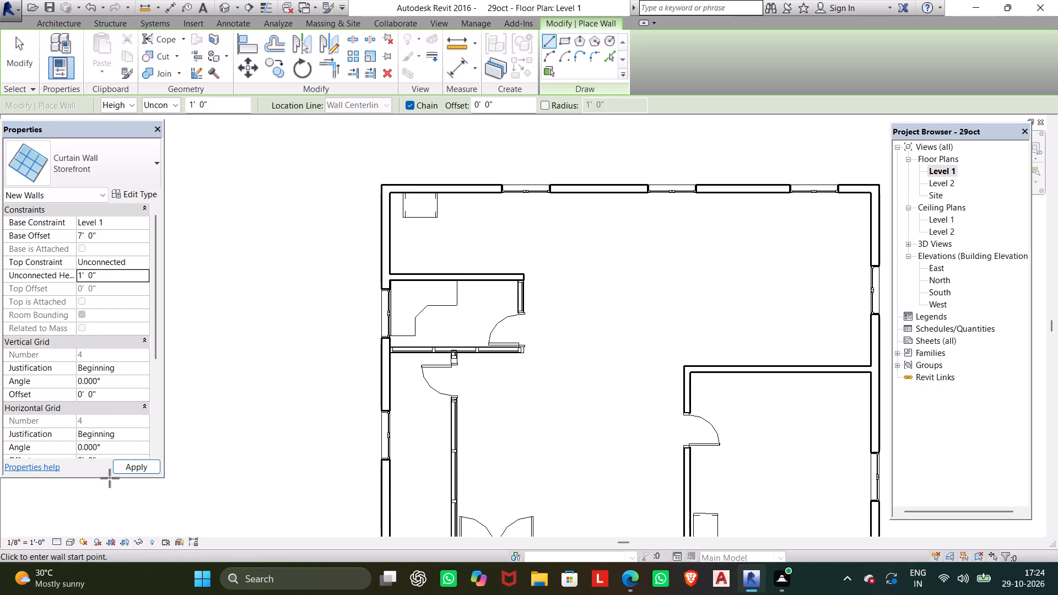
pyautogui.click(139, 473)
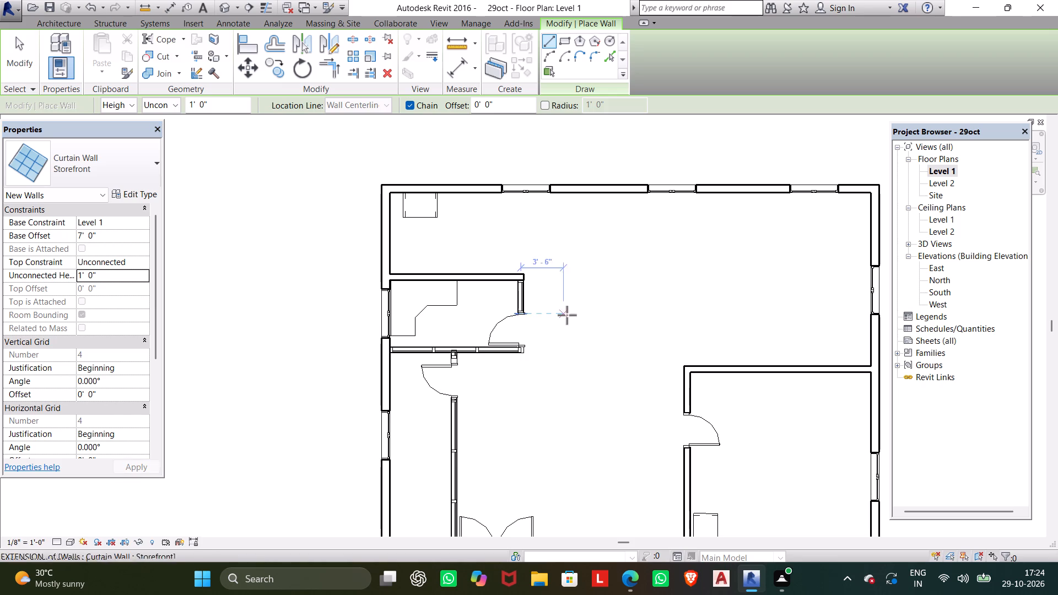
pyautogui.click(522, 314)
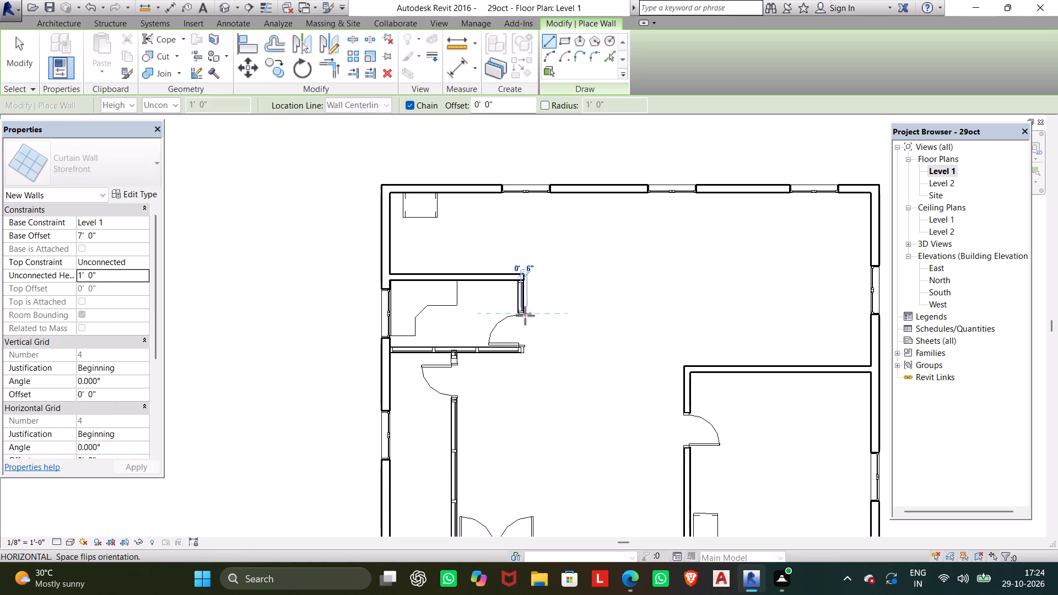
pyautogui.click(521, 349)
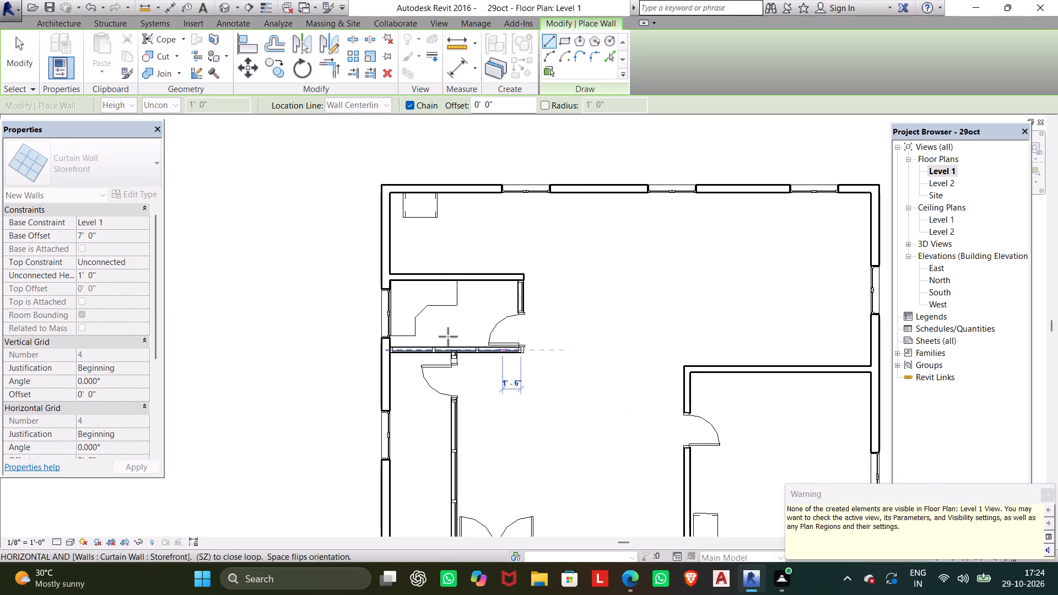
pyautogui.press('Escape')
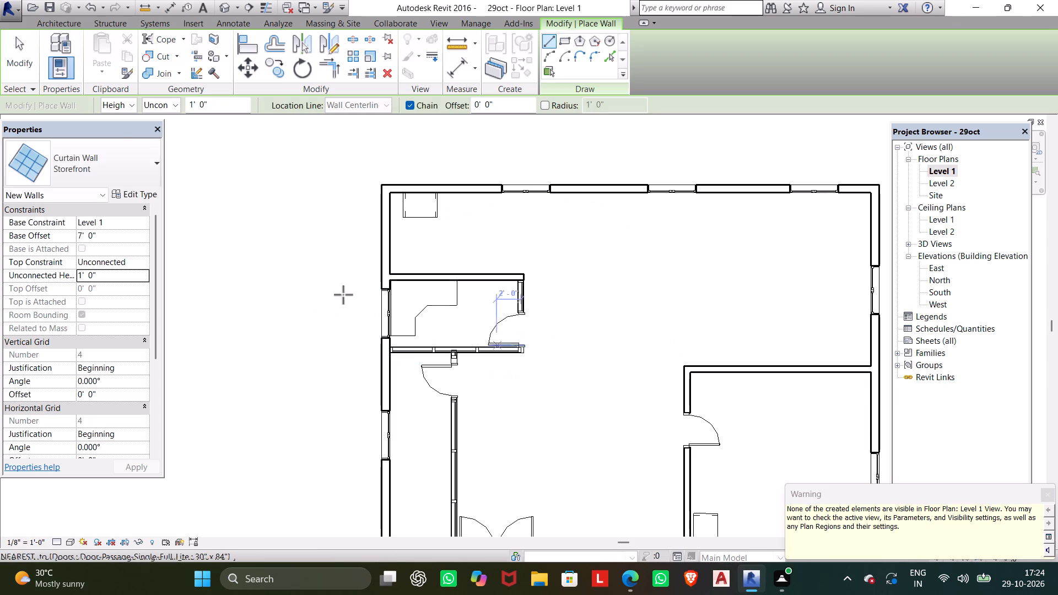
# Examine the glazing above the corner-counter room's door in the 3D view, dismiss the pop-up, and leave the Wall command.
pyautogui.click(220, 5)
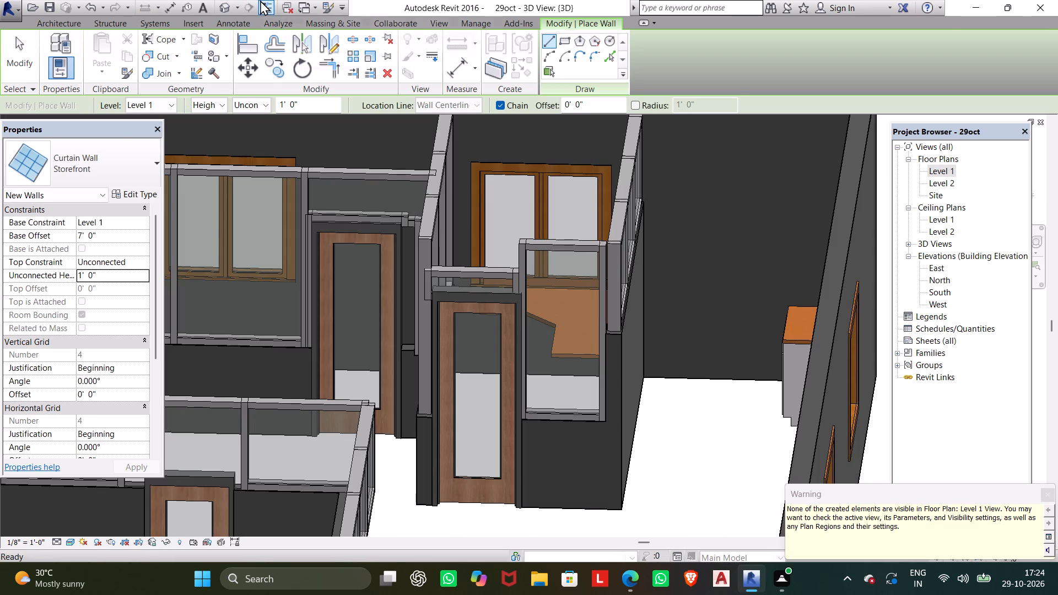
pyautogui.moveTo(369, 210); pyautogui.dragTo(381, 210, button='middle')
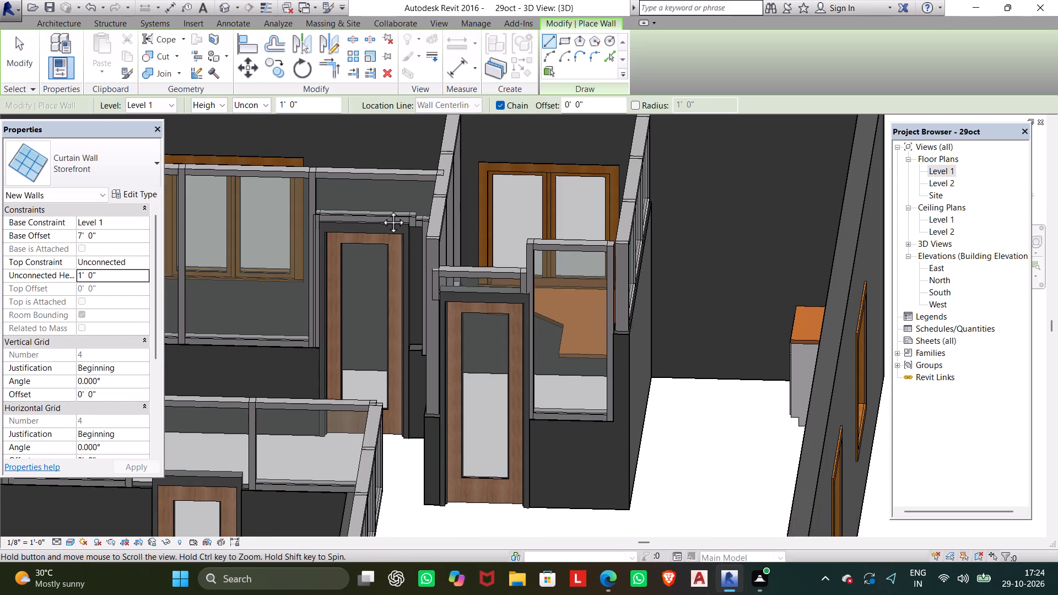
pyautogui.moveTo(381, 210); pyautogui.dragTo(400, 208, button='middle')
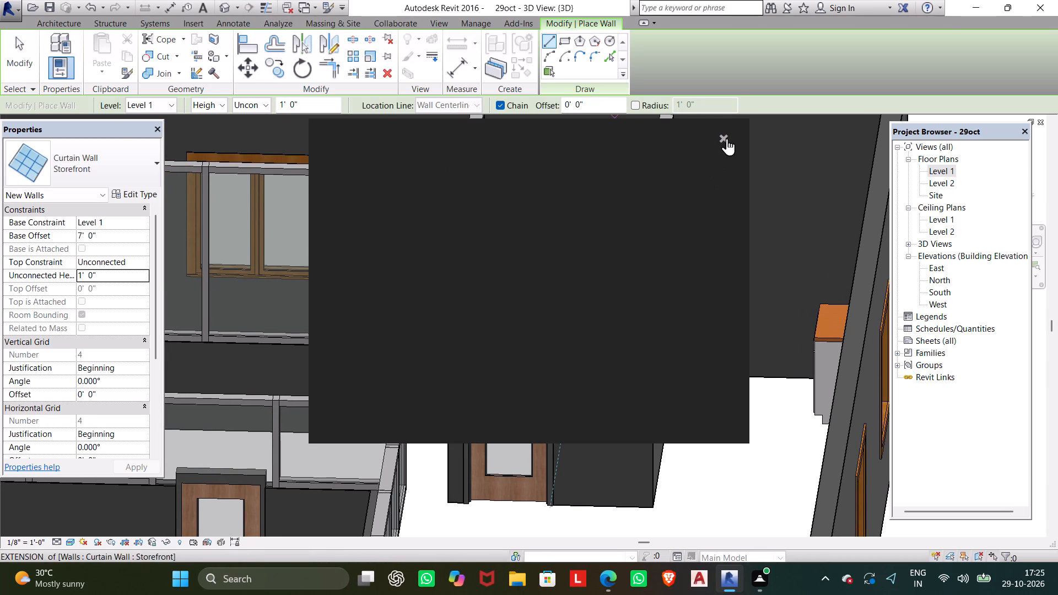
pyautogui.click(724, 135)
pyautogui.click(725, 137)
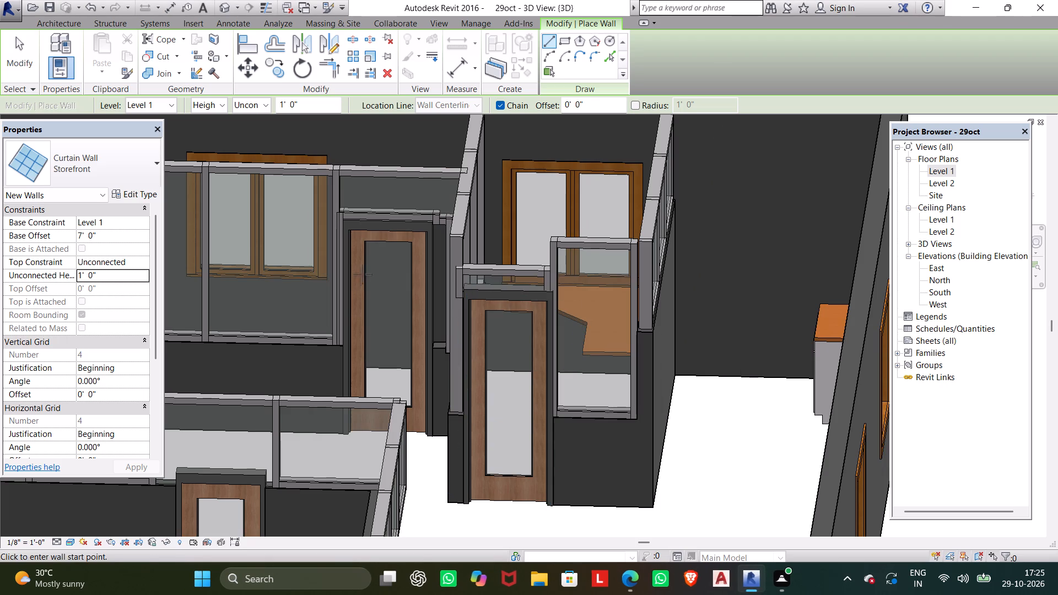
pyautogui.keyDown('shift'); pyautogui.moveTo(398, 255); pyautogui.dragTo(472, 229, button='middle'); pyautogui.keyUp('shift')
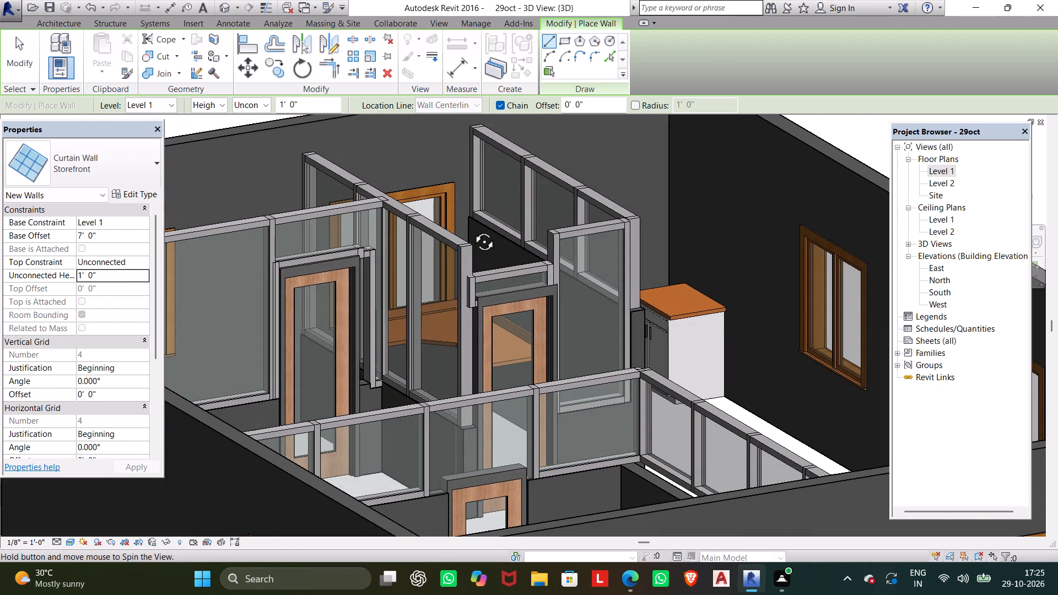
pyautogui.keyDown('shift'); pyautogui.moveTo(472, 229); pyautogui.dragTo(429, 229, button='middle'); pyautogui.keyUp('shift')
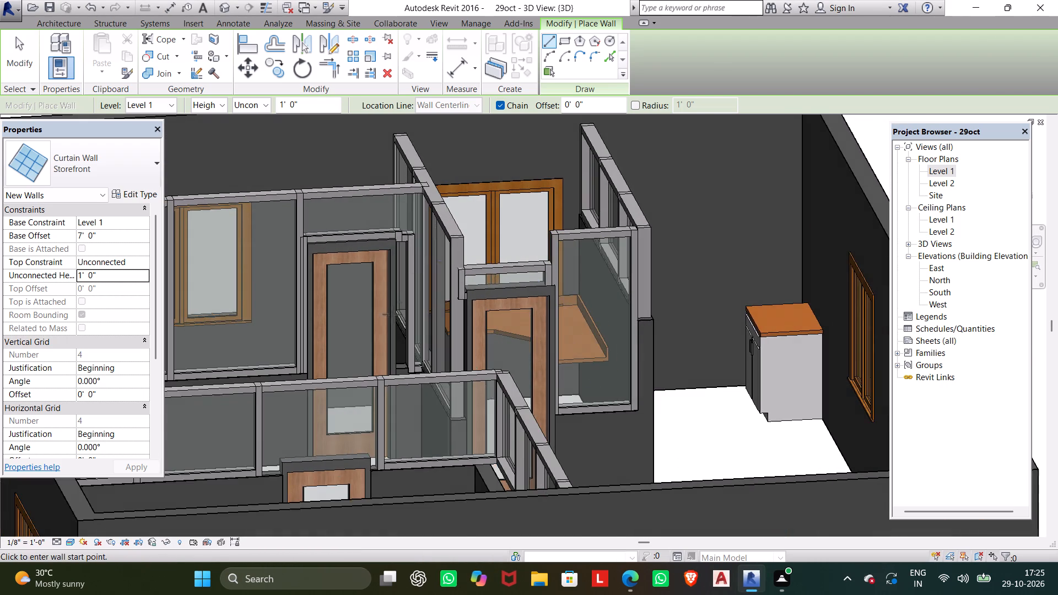
pyautogui.keyDown('shift'); pyautogui.scroll(6, 401, 318); pyautogui.keyUp('shift')
pyautogui.scroll(4, 426, 337)
pyautogui.moveTo(460, 454); pyautogui.dragTo(442, 316, button='middle')
pyautogui.scroll(-1, 460, 450)
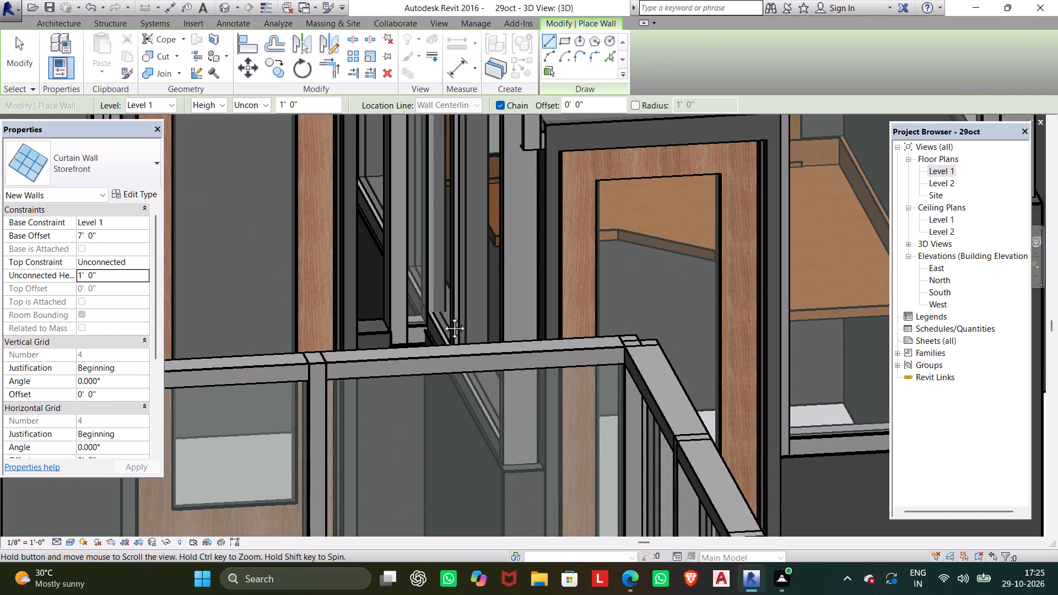
pyautogui.moveTo(442, 316); pyautogui.dragTo(441, 312, button='middle')
pyautogui.press('Escape')
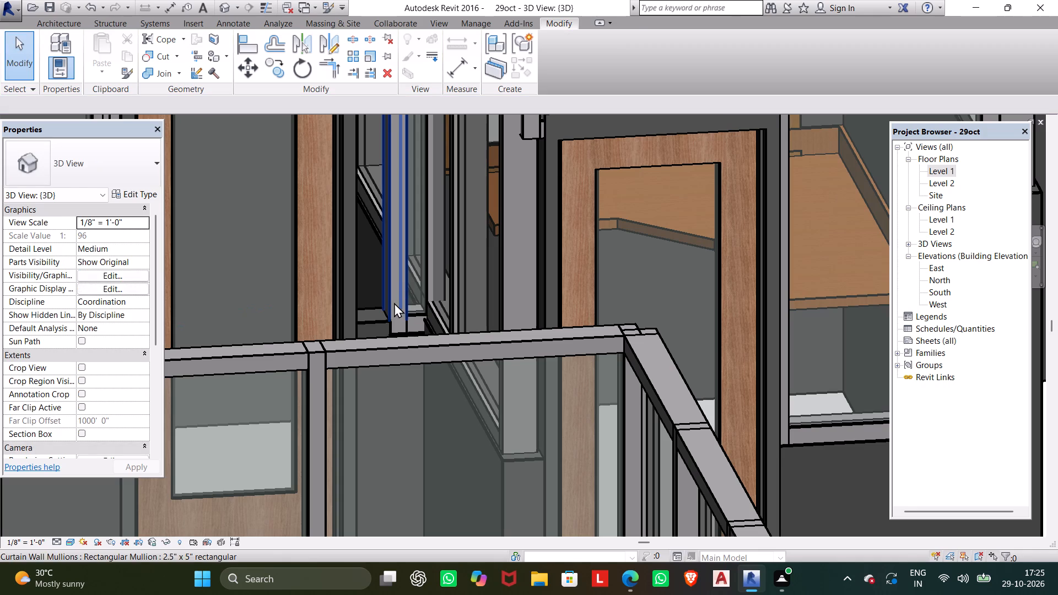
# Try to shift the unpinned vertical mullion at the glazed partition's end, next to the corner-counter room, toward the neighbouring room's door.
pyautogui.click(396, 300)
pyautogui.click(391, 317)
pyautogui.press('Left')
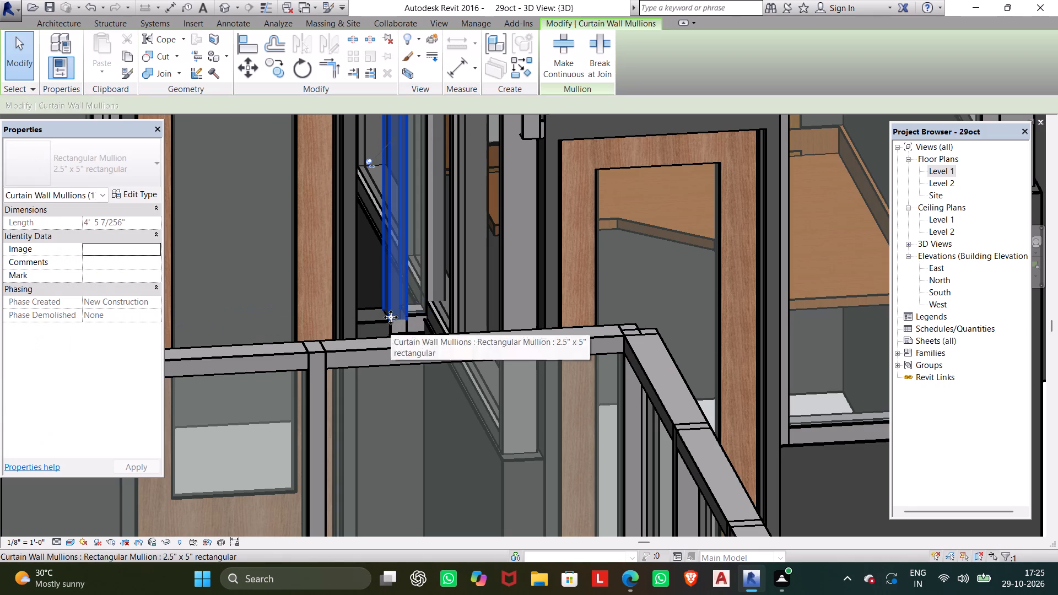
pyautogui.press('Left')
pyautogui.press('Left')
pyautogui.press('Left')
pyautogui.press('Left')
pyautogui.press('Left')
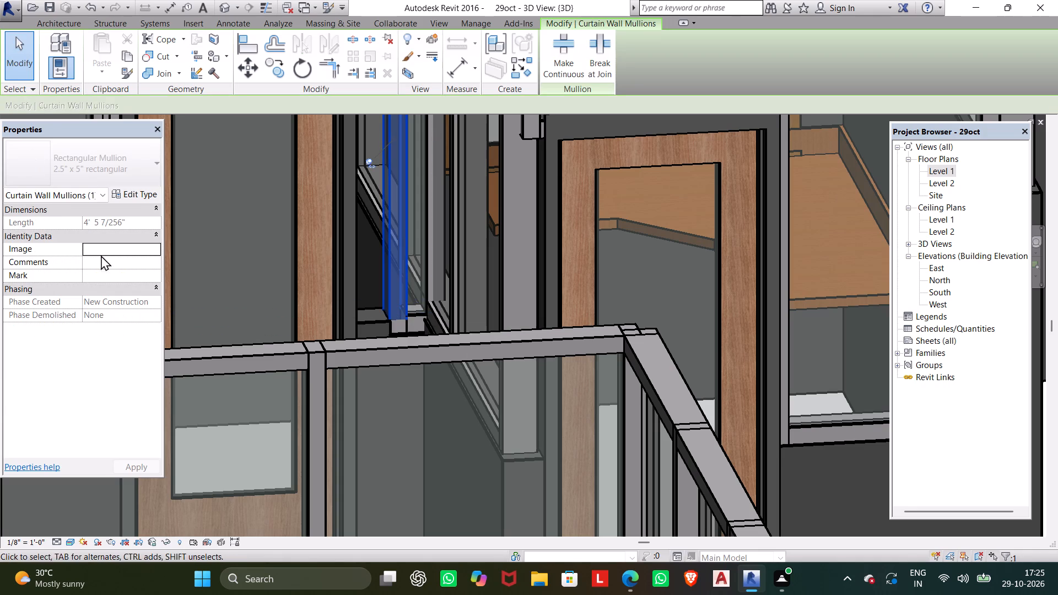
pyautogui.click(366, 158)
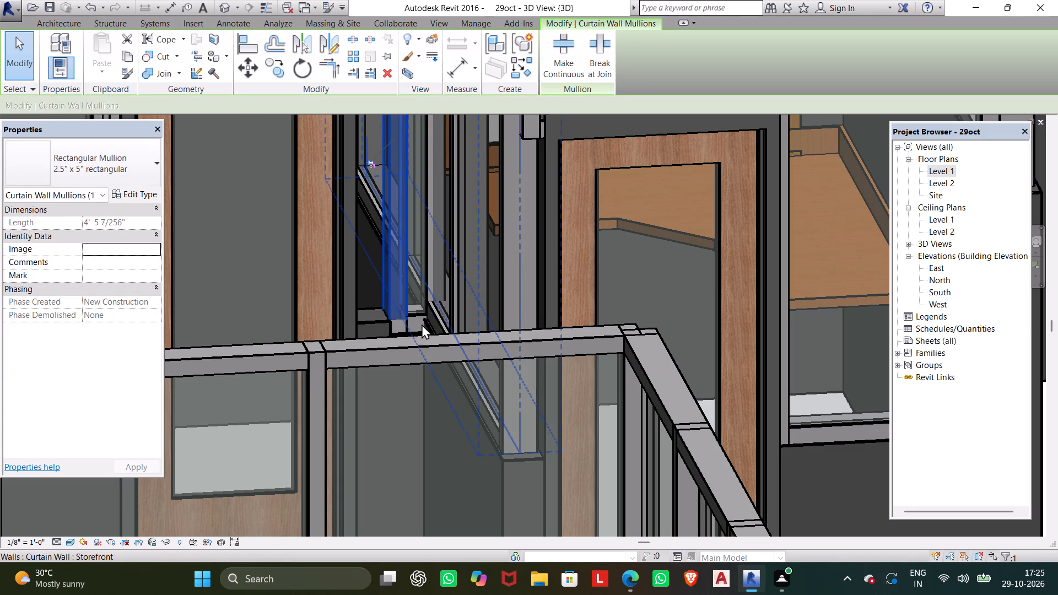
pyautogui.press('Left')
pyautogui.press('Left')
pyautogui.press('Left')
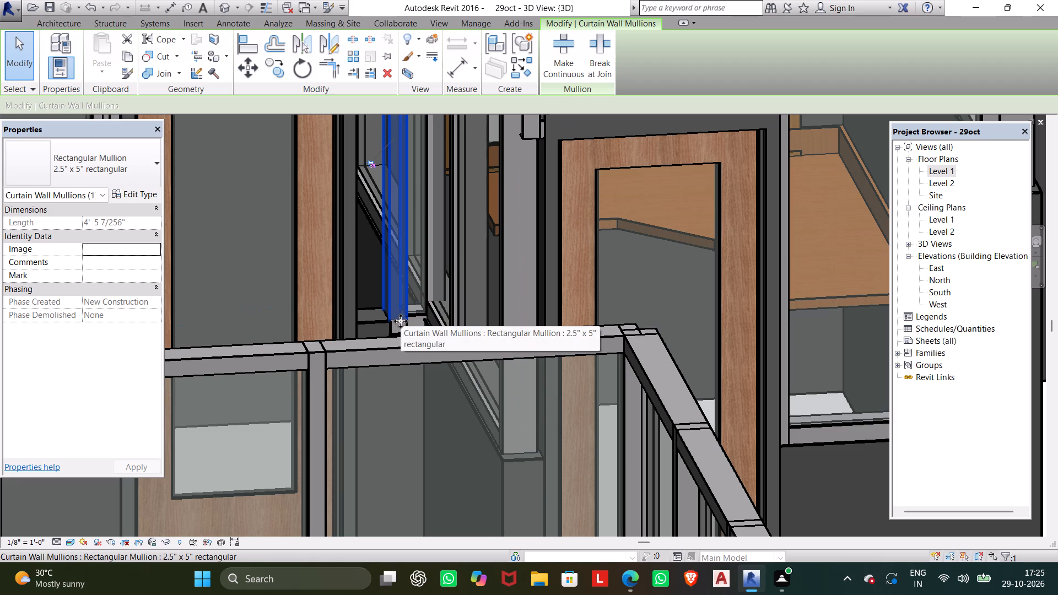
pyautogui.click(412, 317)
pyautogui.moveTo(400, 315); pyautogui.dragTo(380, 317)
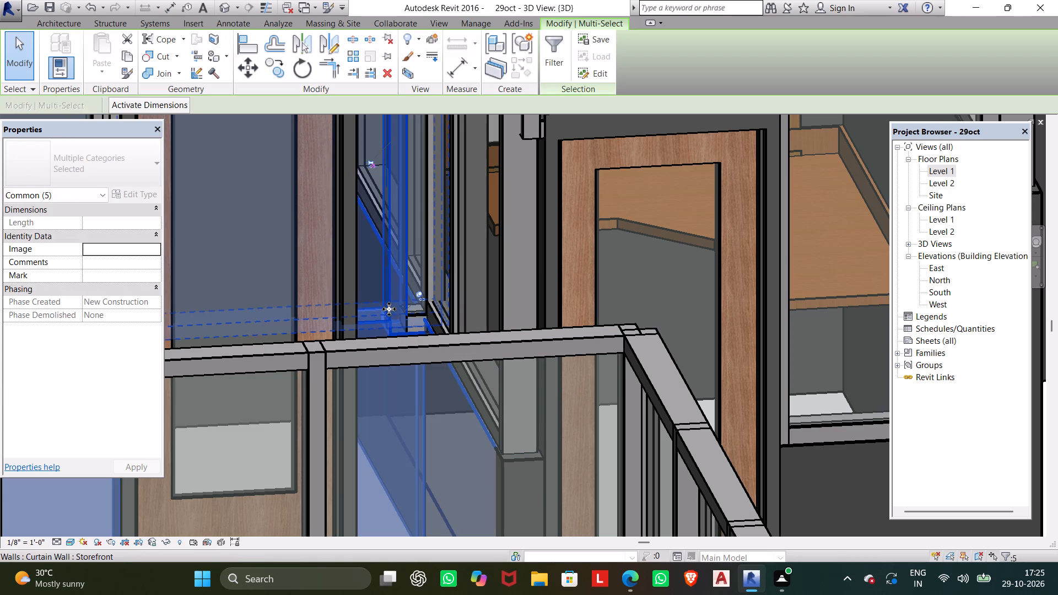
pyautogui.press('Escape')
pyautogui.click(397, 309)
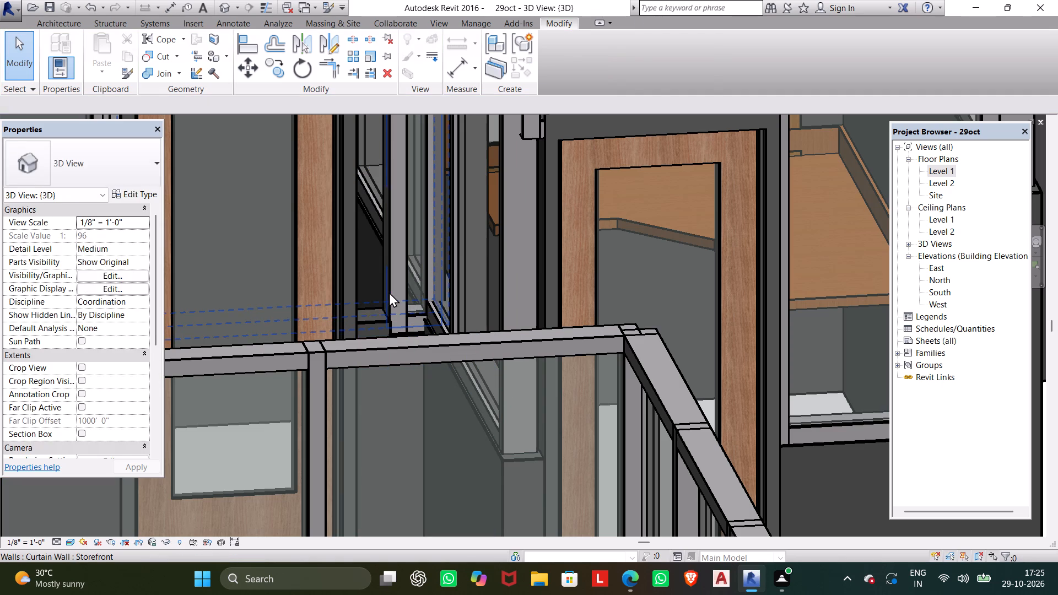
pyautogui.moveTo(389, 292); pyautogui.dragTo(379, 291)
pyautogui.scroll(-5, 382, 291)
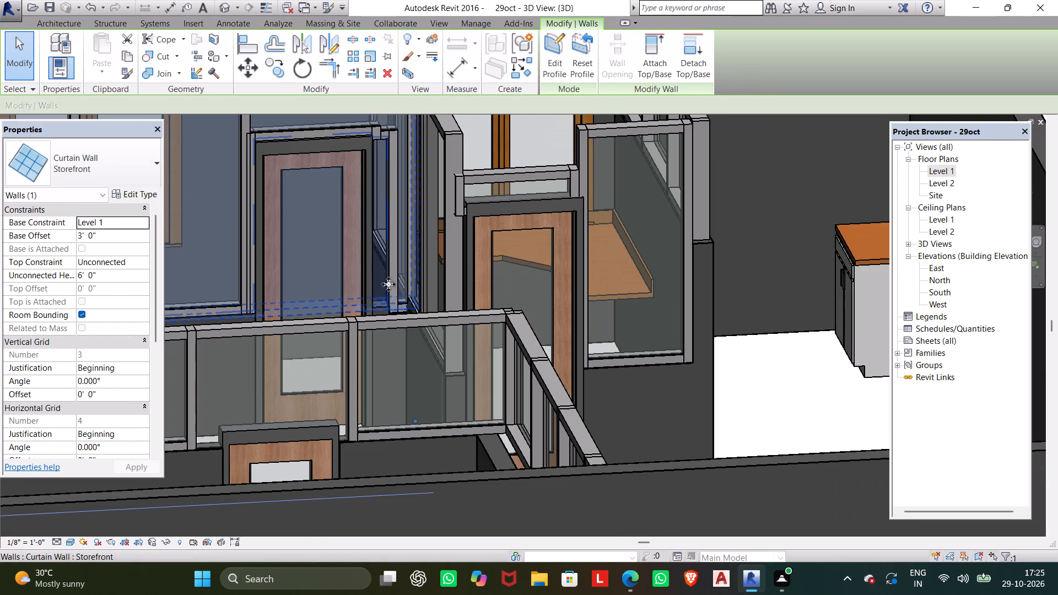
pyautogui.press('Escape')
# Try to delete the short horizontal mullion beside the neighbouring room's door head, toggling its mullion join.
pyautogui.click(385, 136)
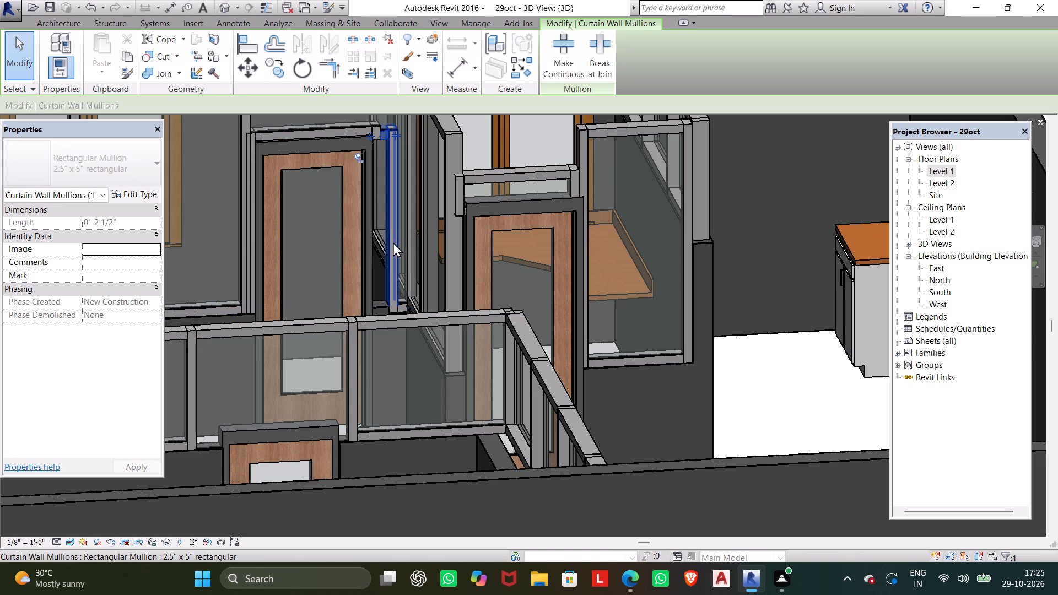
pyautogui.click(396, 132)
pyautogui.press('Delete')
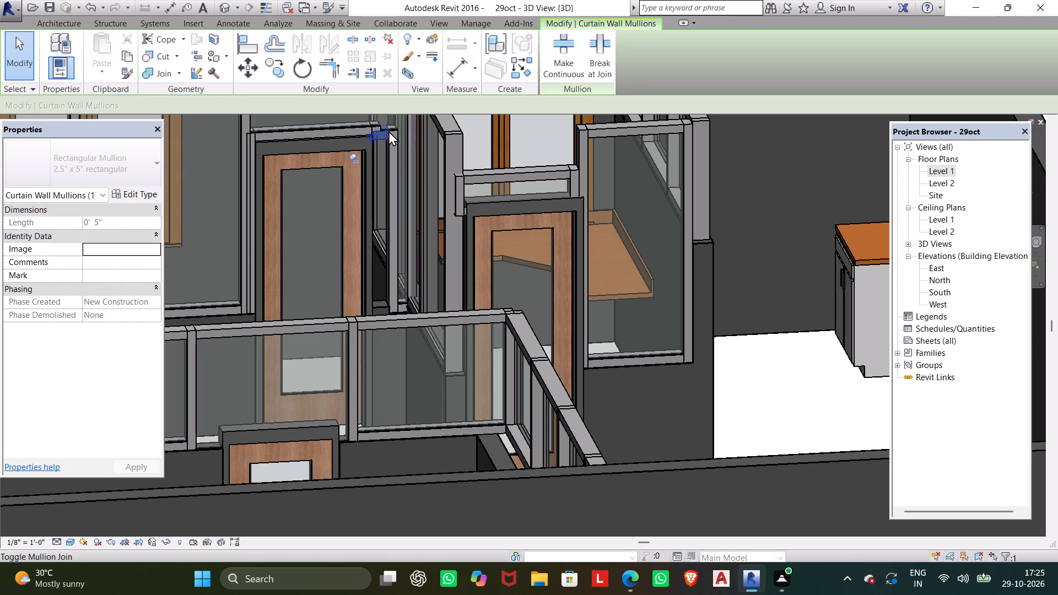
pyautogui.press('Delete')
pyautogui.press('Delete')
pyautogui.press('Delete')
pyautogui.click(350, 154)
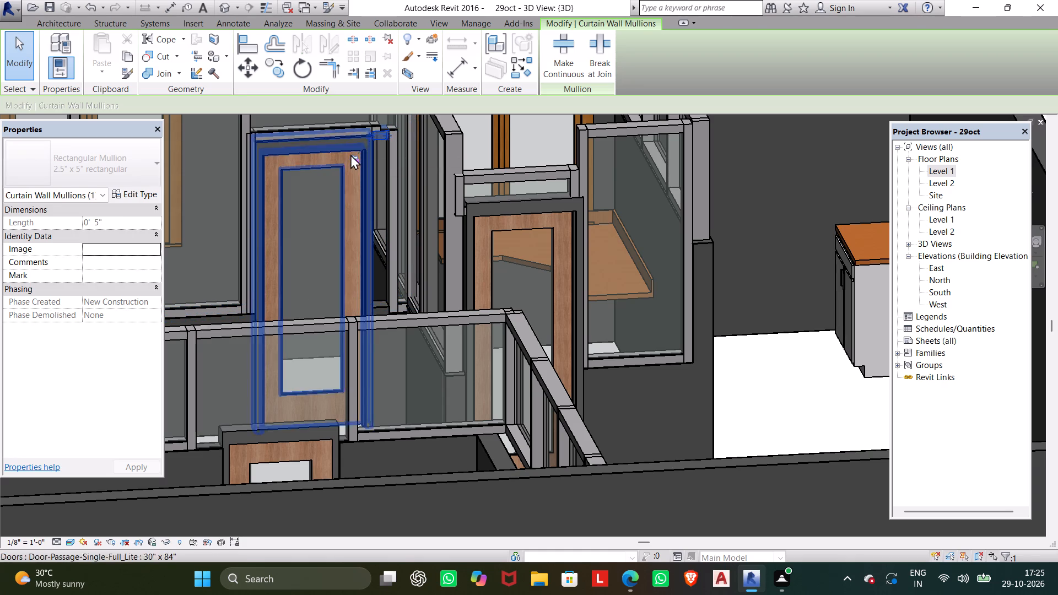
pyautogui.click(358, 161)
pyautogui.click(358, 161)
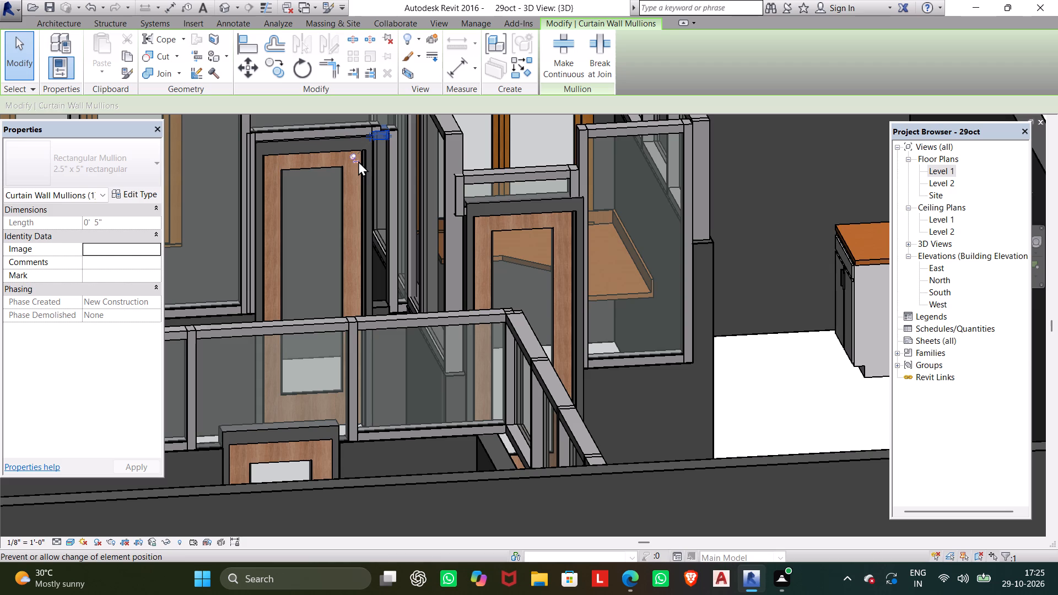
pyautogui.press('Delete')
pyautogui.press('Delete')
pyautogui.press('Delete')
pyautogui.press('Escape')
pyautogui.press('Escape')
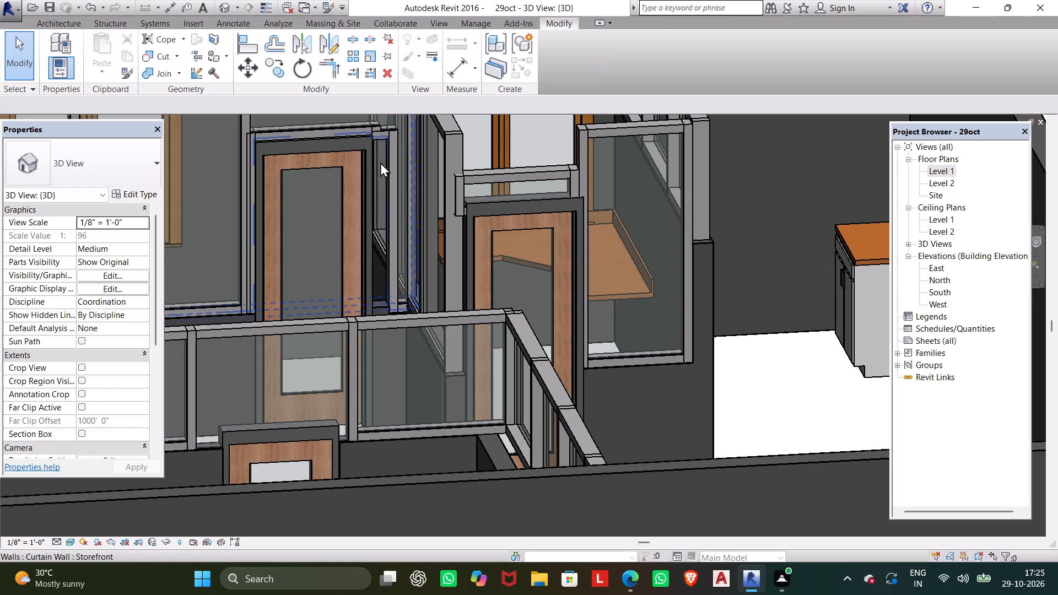
# Unpin and delete the vertical mullion in the narrow strip beside the neighbouring room's door.
pyautogui.click(393, 210)
pyautogui.click(420, 192)
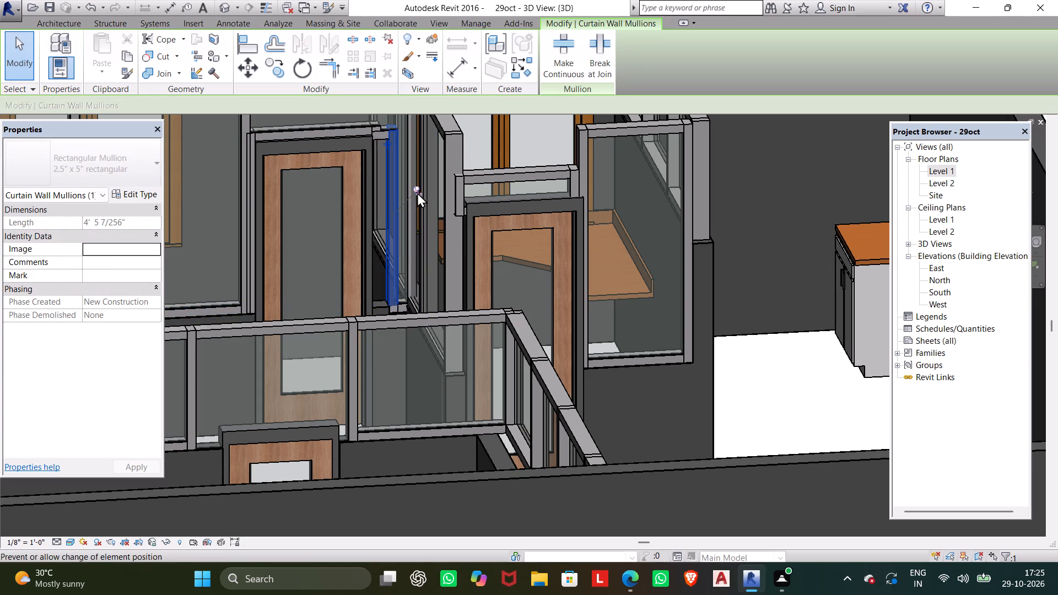
pyautogui.click(417, 192)
pyautogui.press('Delete')
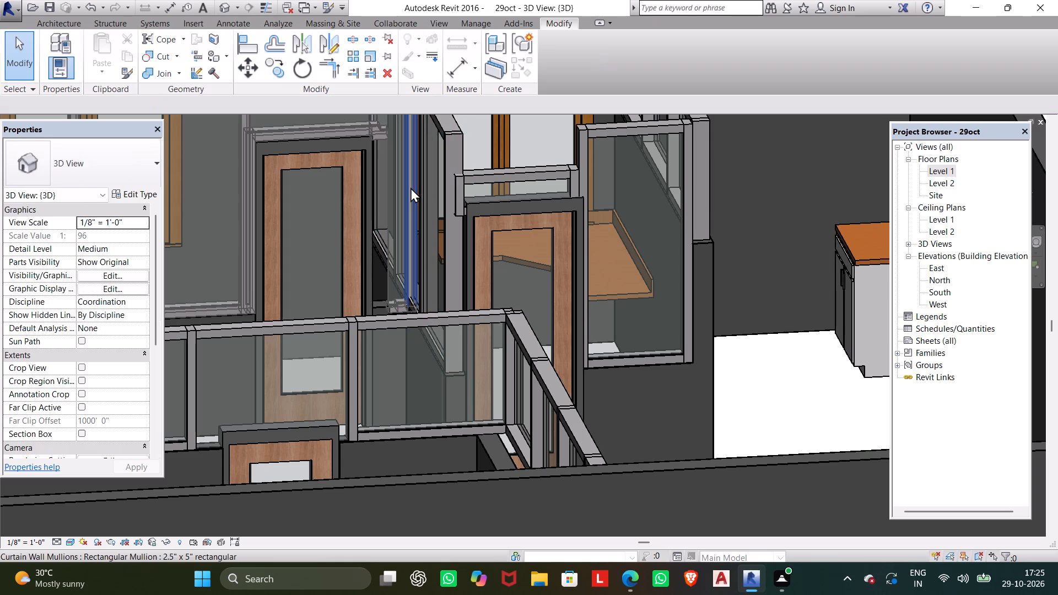
# Unpin and delete the 5" horizontal mullion beside the neighbouring room's door head.
pyautogui.scroll(-1, 380, 260)
pyautogui.moveTo(380, 261); pyautogui.dragTo(441, 351, button='middle')
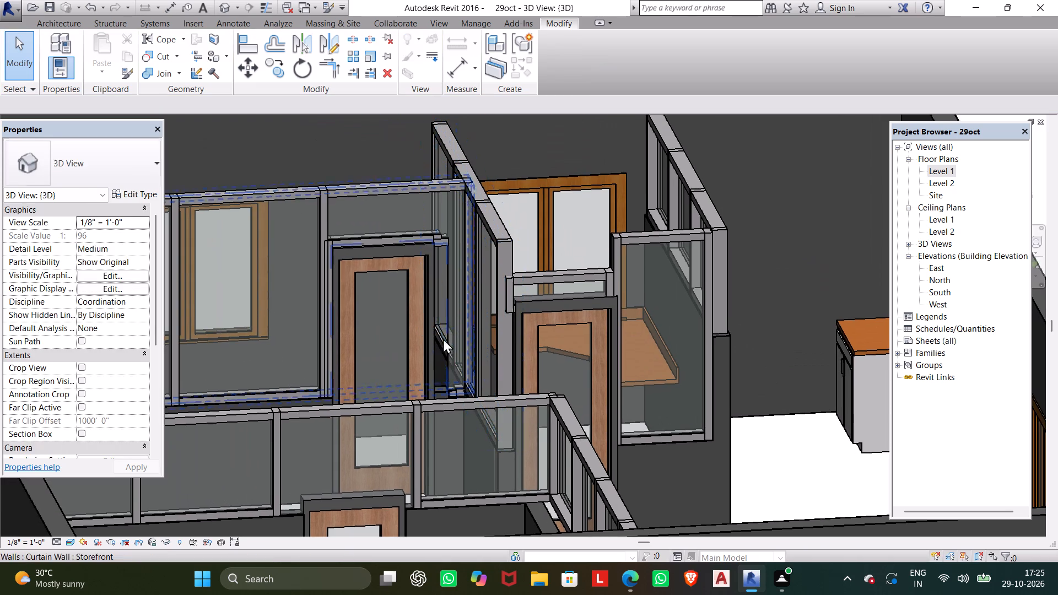
pyautogui.scroll(11, 447, 268)
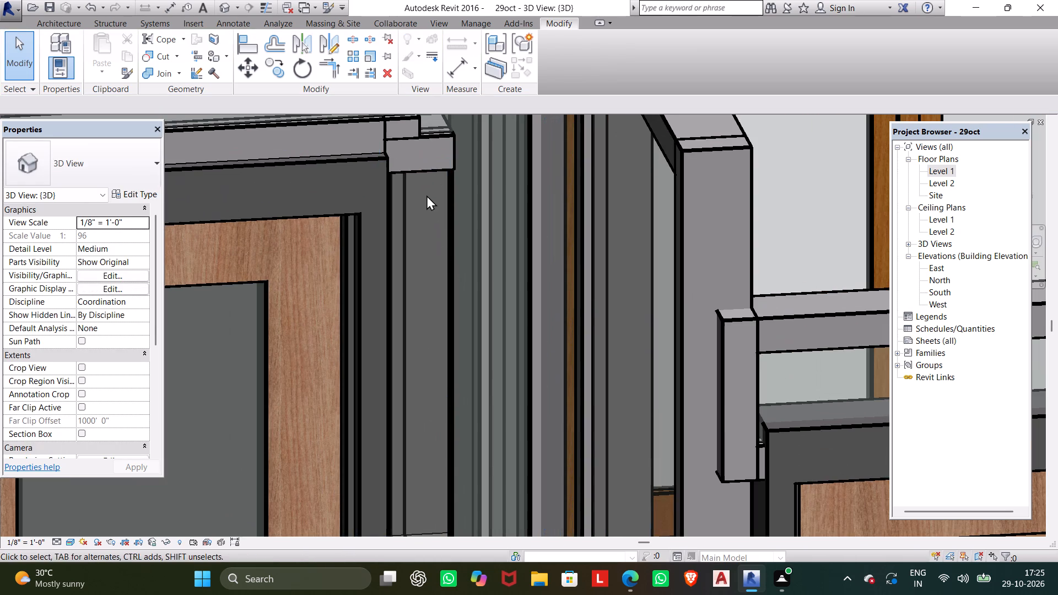
pyautogui.click(431, 164)
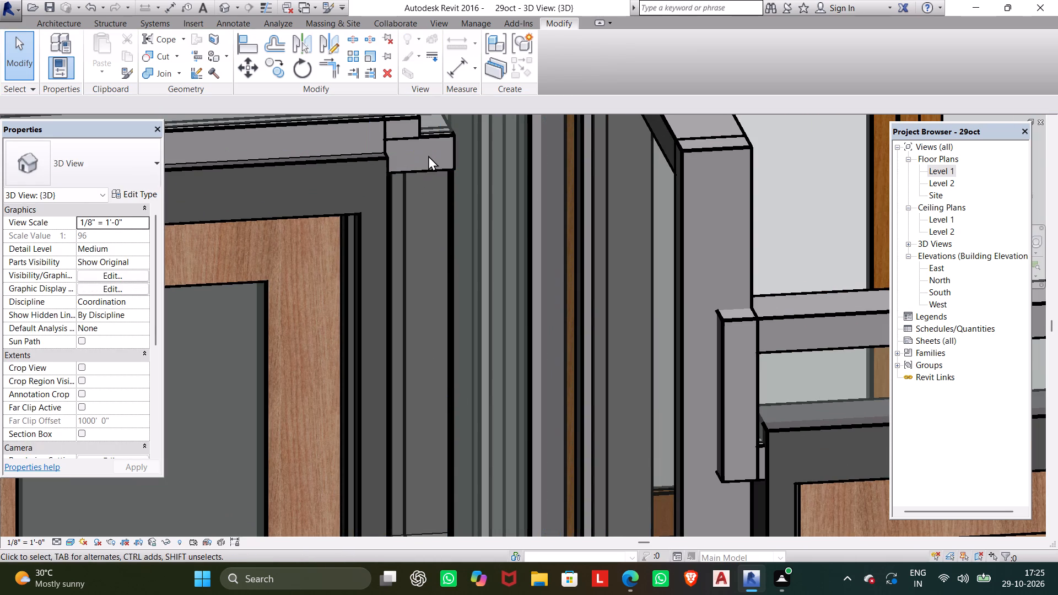
pyautogui.click(428, 155)
pyautogui.click(432, 137)
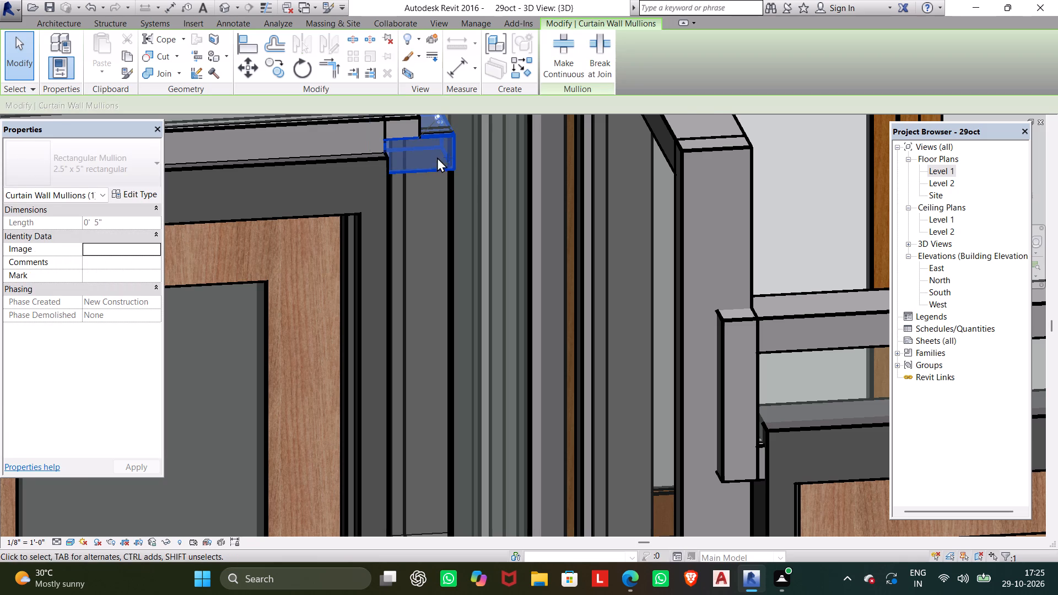
pyautogui.scroll(-1, 437, 167)
pyautogui.moveTo(438, 181); pyautogui.dragTo(444, 231, button='middle')
pyautogui.press('Delete')
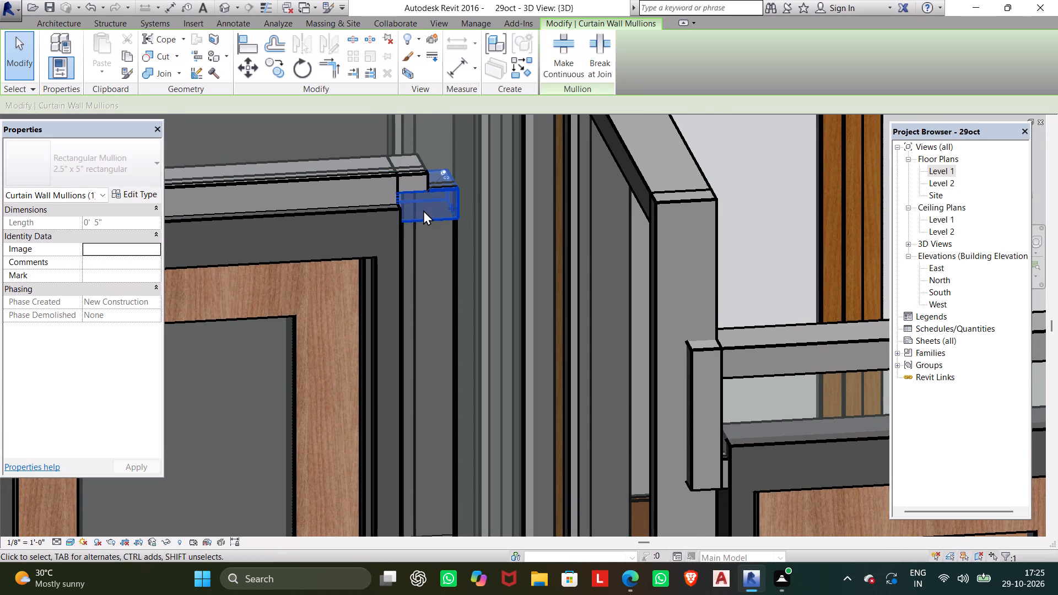
pyautogui.click(447, 174)
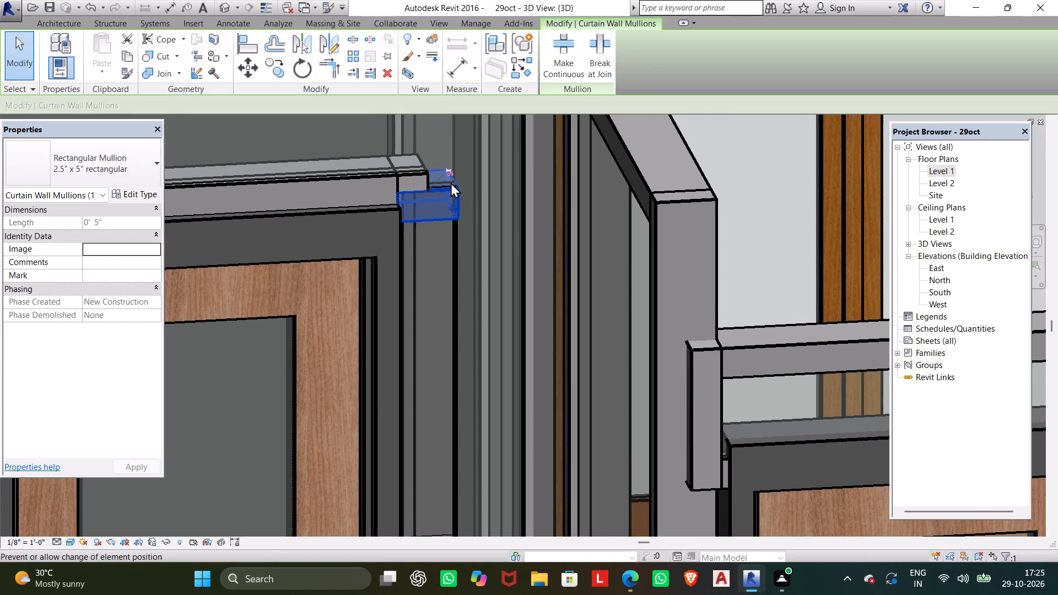
pyautogui.press('Delete')
# Examine the glazed partitions around both room doors in the 3D view, and dismiss the pop-up notification.
pyautogui.scroll(-7, 430, 245)
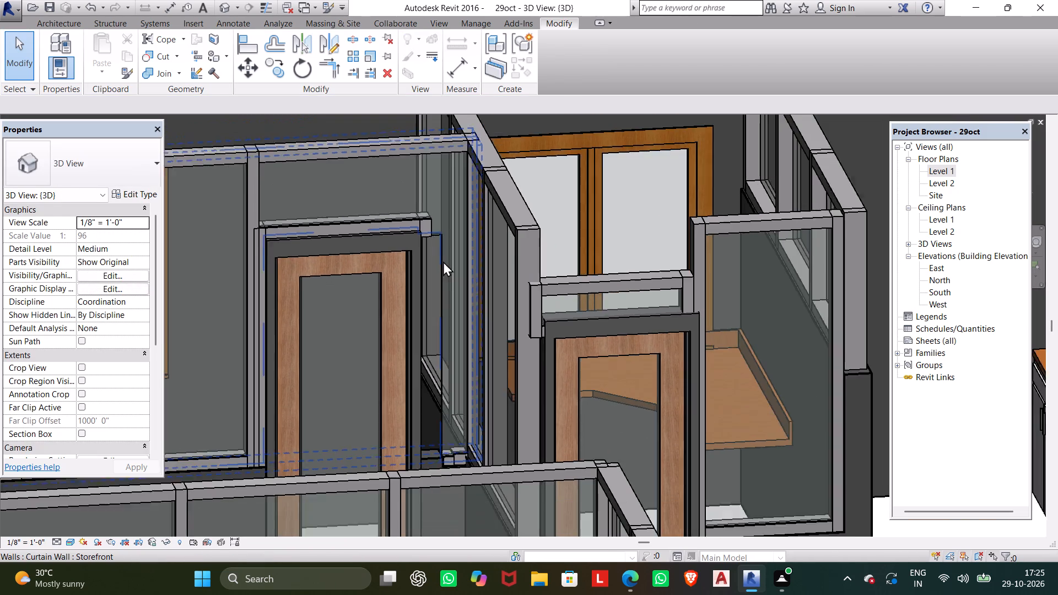
pyautogui.scroll(-1, 443, 261)
pyautogui.scroll(7, 451, 326)
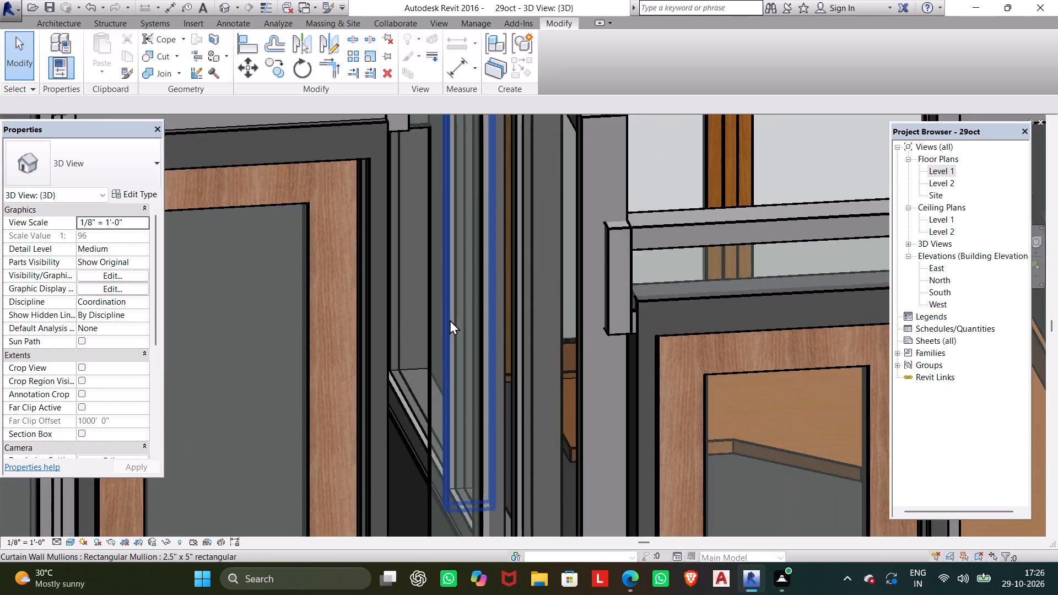
pyautogui.scroll(-4, 450, 318)
pyautogui.scroll(4, 433, 309)
pyautogui.scroll(-2, 423, 294)
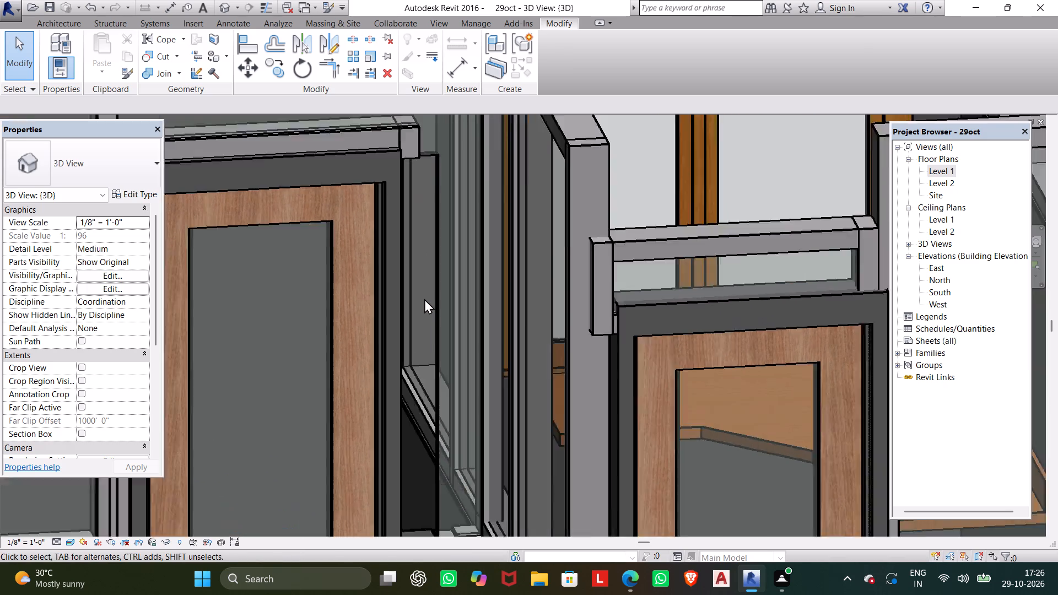
pyautogui.scroll(-6, 424, 299)
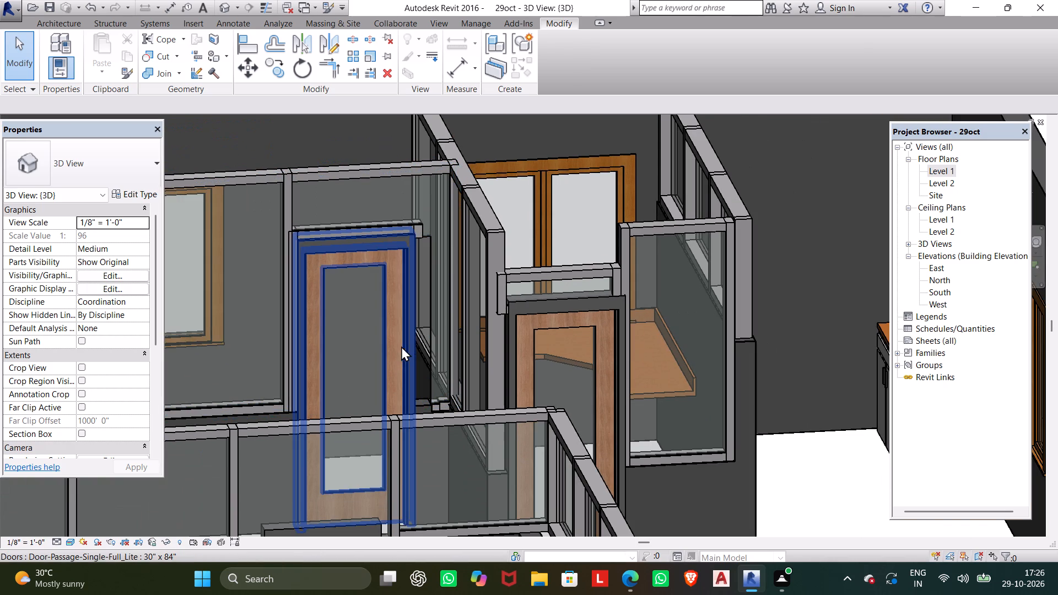
pyautogui.click(433, 396)
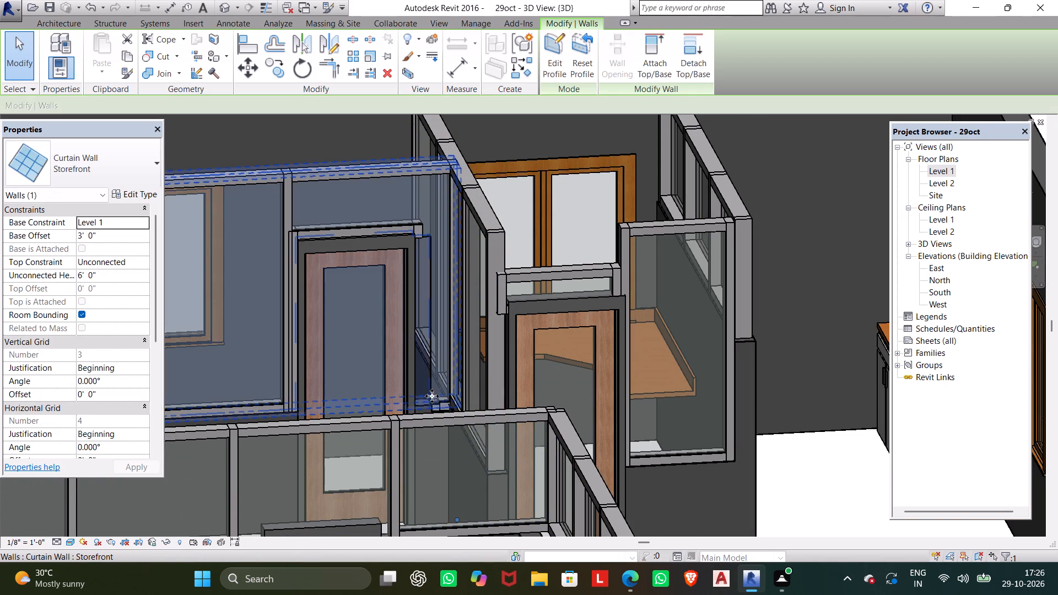
pyautogui.press('Escape')
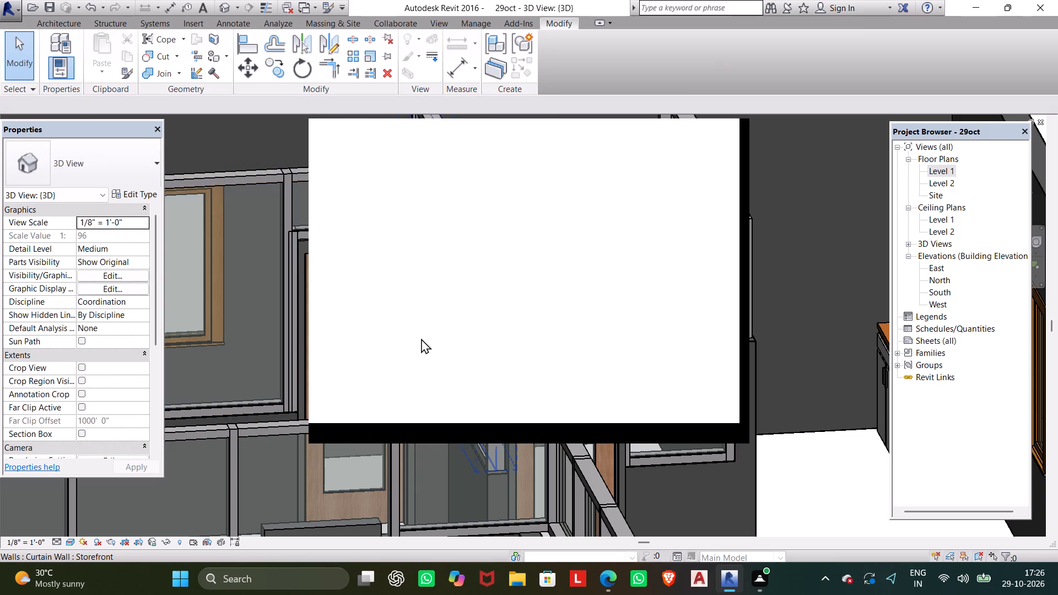
pyautogui.click(727, 136)
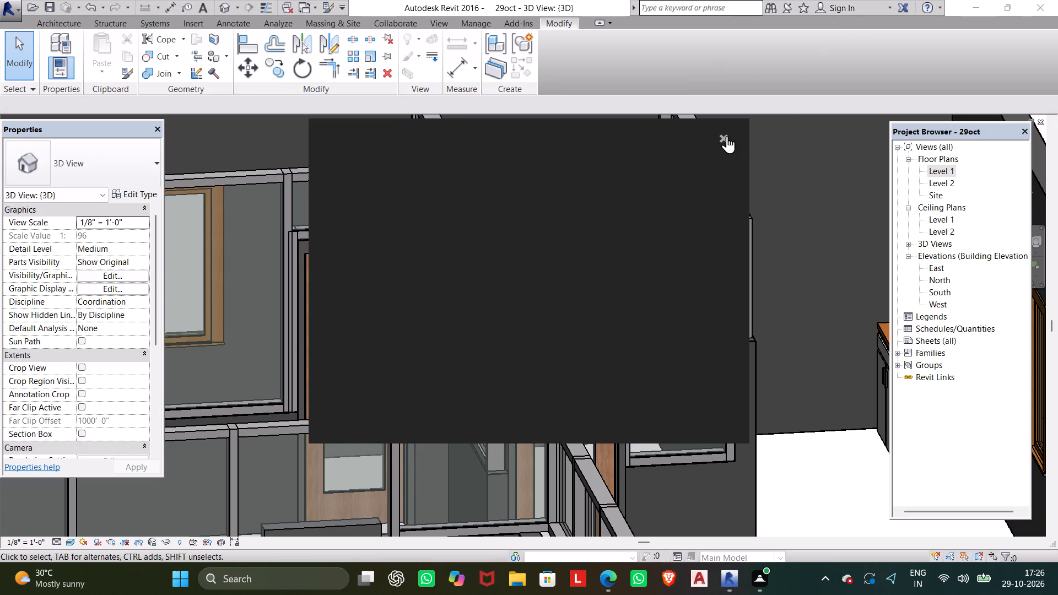
pyautogui.scroll(-3, 414, 445)
pyautogui.scroll(-2, 429, 400)
pyautogui.moveTo(436, 393); pyautogui.dragTo(444, 386, button='middle')
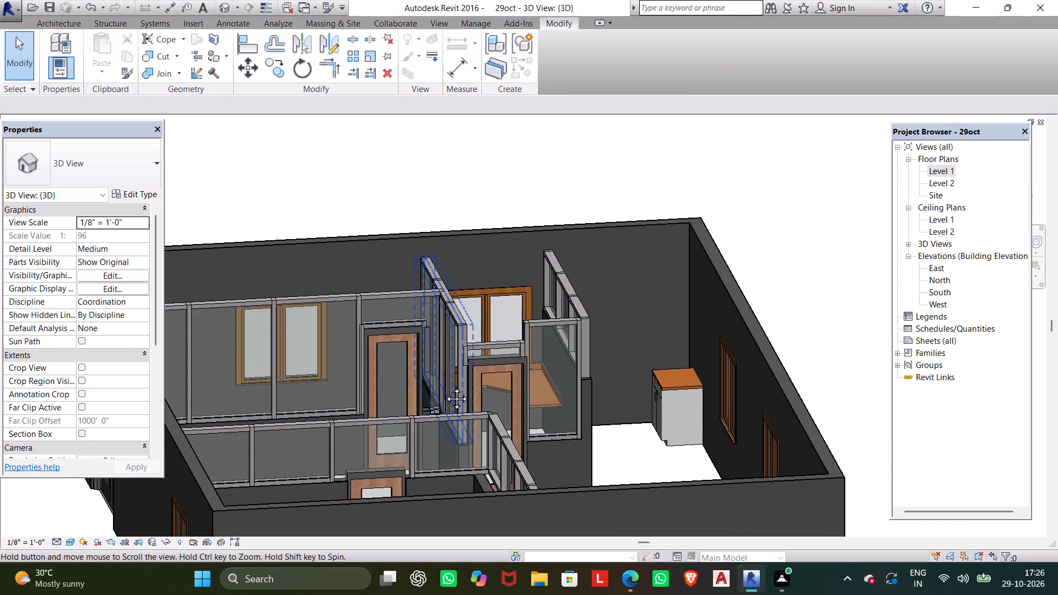
pyautogui.moveTo(444, 386); pyautogui.dragTo(419, 320, button='middle')
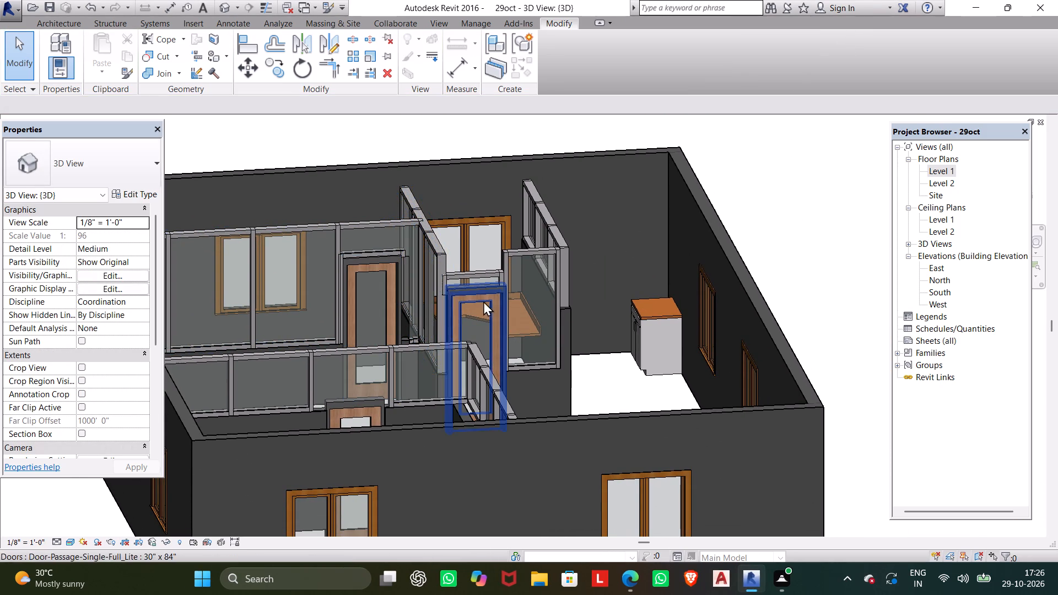
# Stretch the Storefront curtain wall above the corner-counter room's door up to an unconnected height of about 2'.
pyautogui.scroll(9, 483, 270)
pyautogui.click(445, 280)
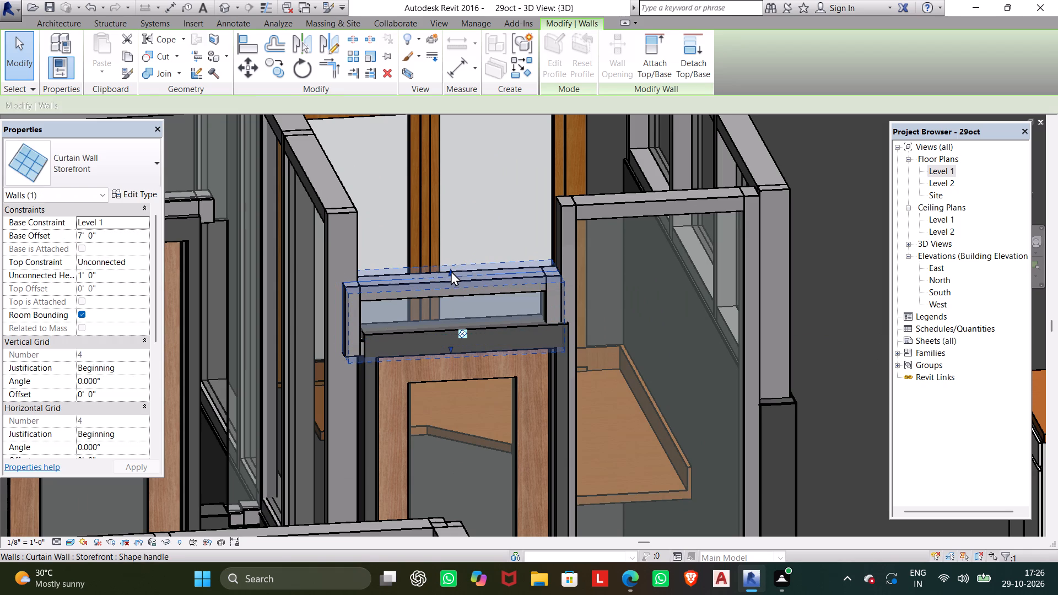
pyautogui.moveTo(451, 271); pyautogui.dragTo(454, 208)
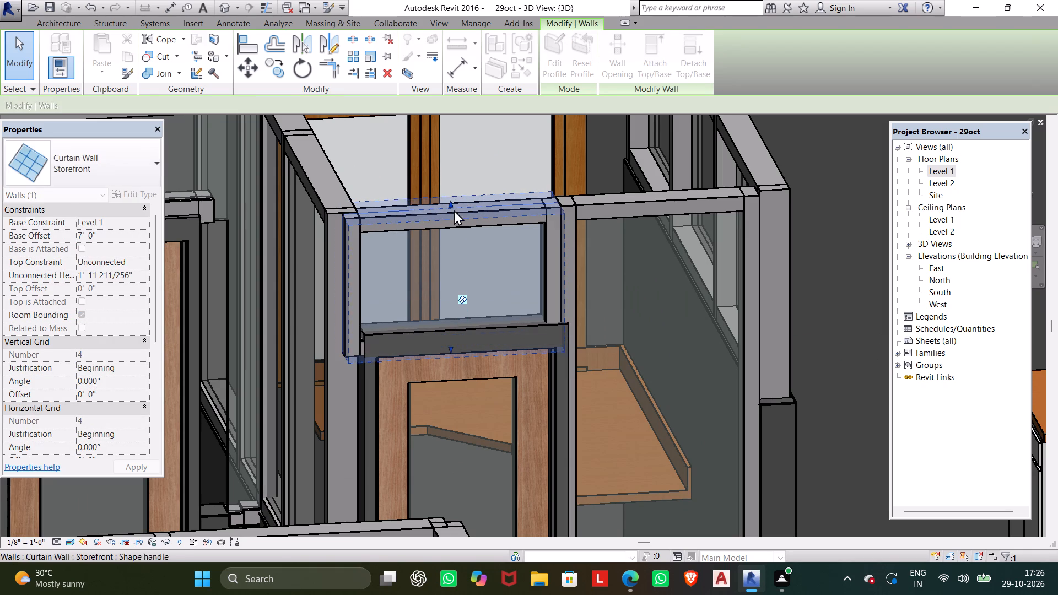
pyautogui.press('Escape')
# Align the top of the adjoining glazed partition with the top of the Storefront panel above the corner-counter room's door.
pyautogui.scroll(8, 537, 205)
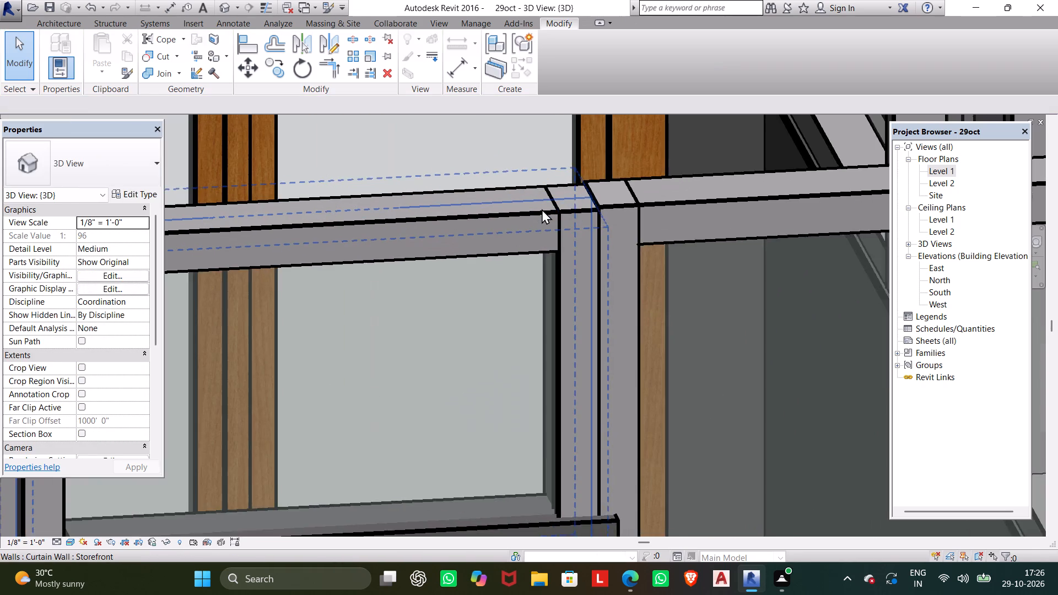
pyautogui.click(244, 42)
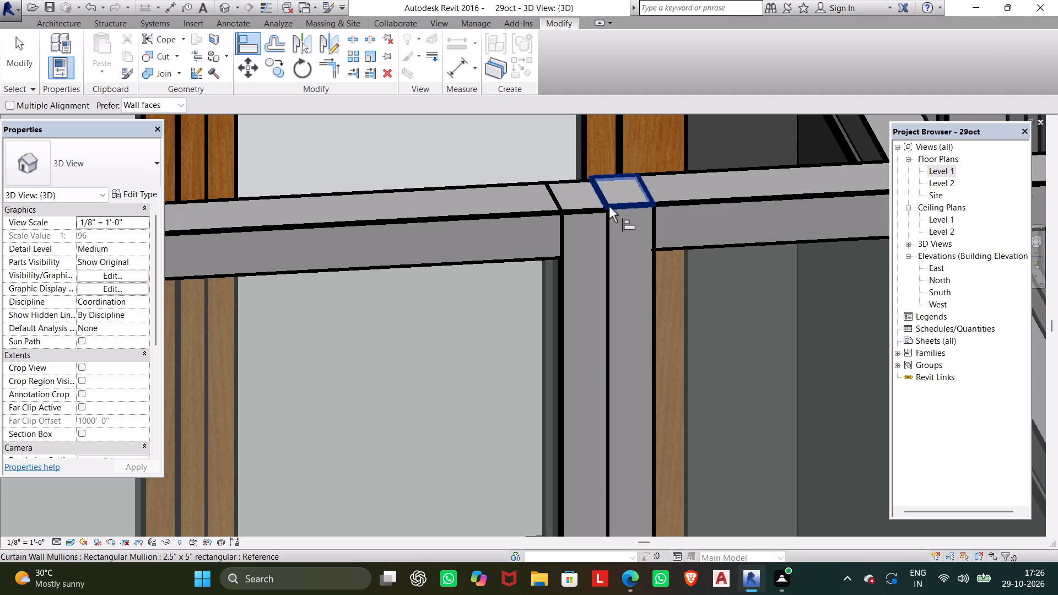
pyautogui.click(630, 203)
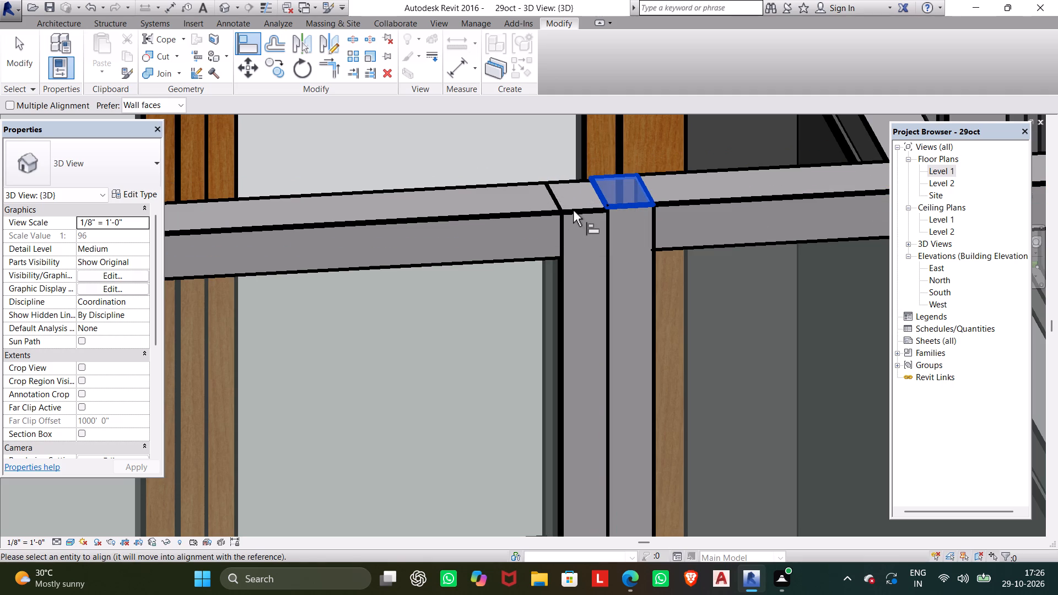
pyautogui.click(573, 210)
pyautogui.click(573, 210)
pyautogui.click(621, 205)
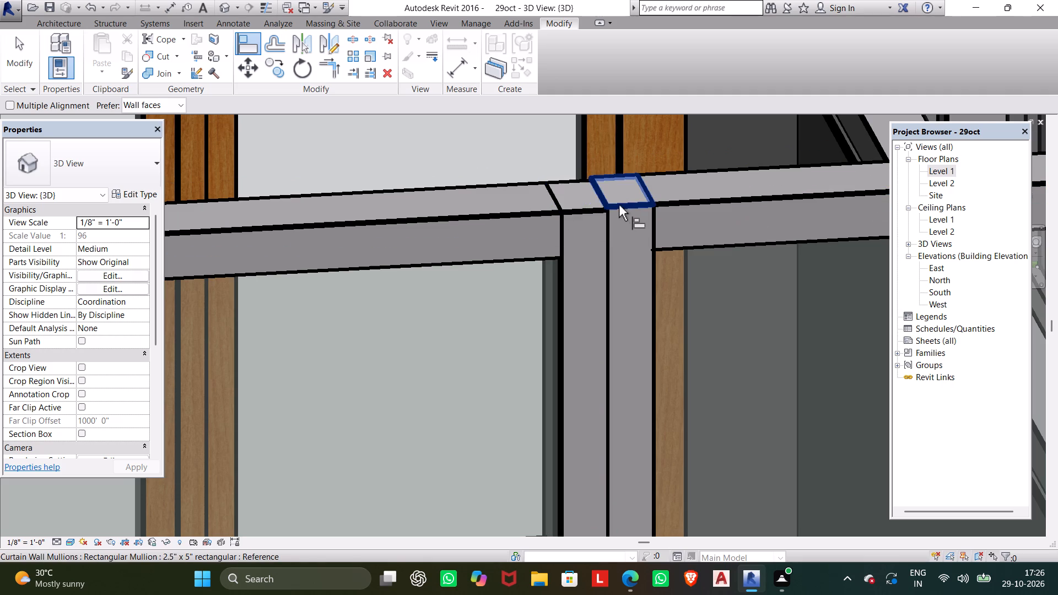
pyautogui.click(592, 208)
pyautogui.click(603, 206)
pyautogui.press('Escape')
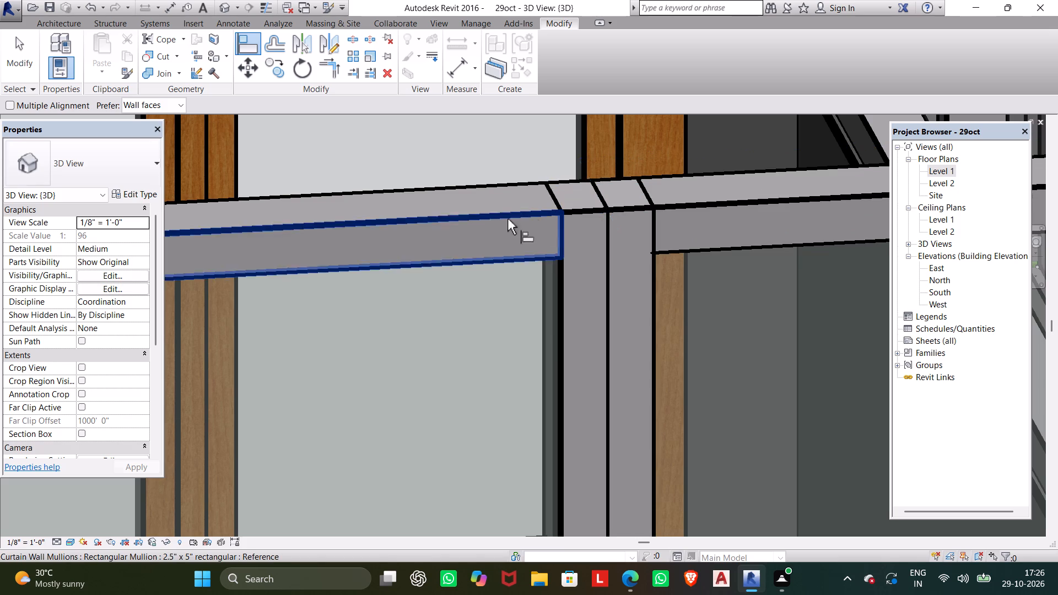
pyautogui.press('Escape')
# Examine the mullion joints at both ends of the corner-counter room's glazed front.
pyautogui.scroll(-8, 531, 254)
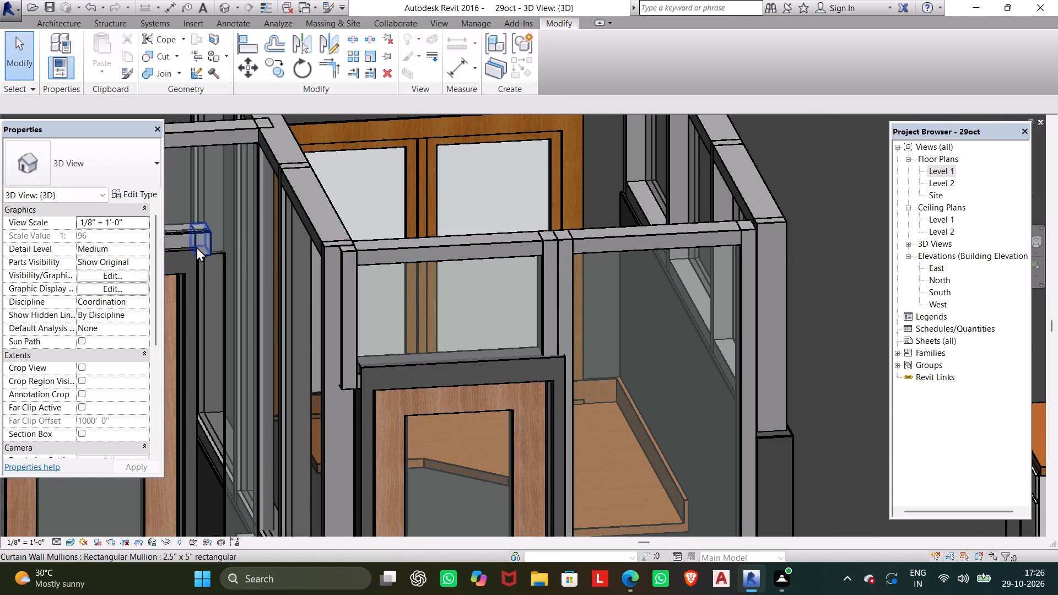
pyautogui.press('Escape')
pyautogui.scroll(11, 391, 248)
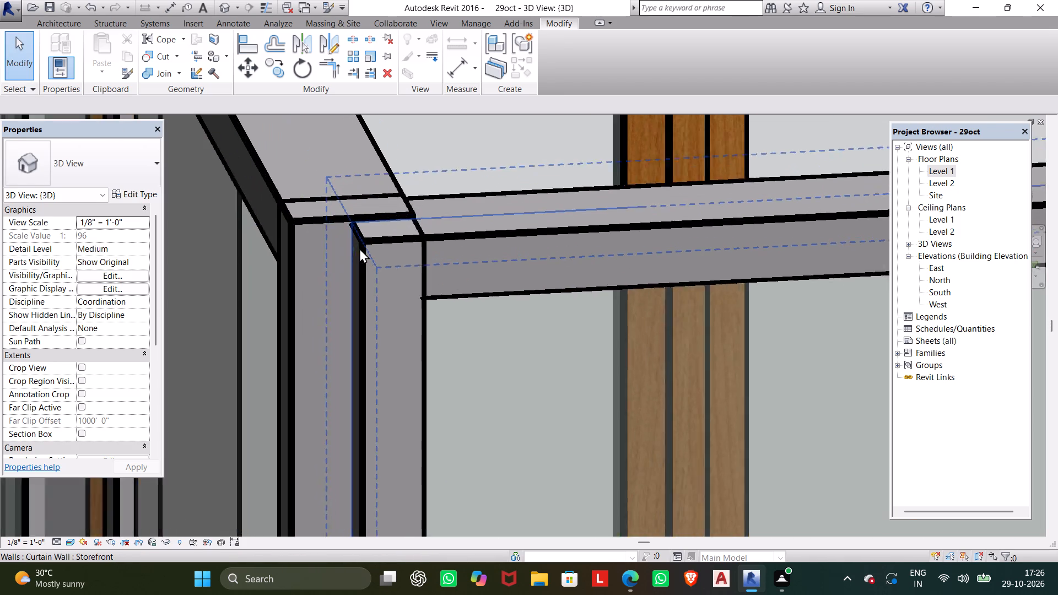
pyautogui.scroll(-14, 362, 248)
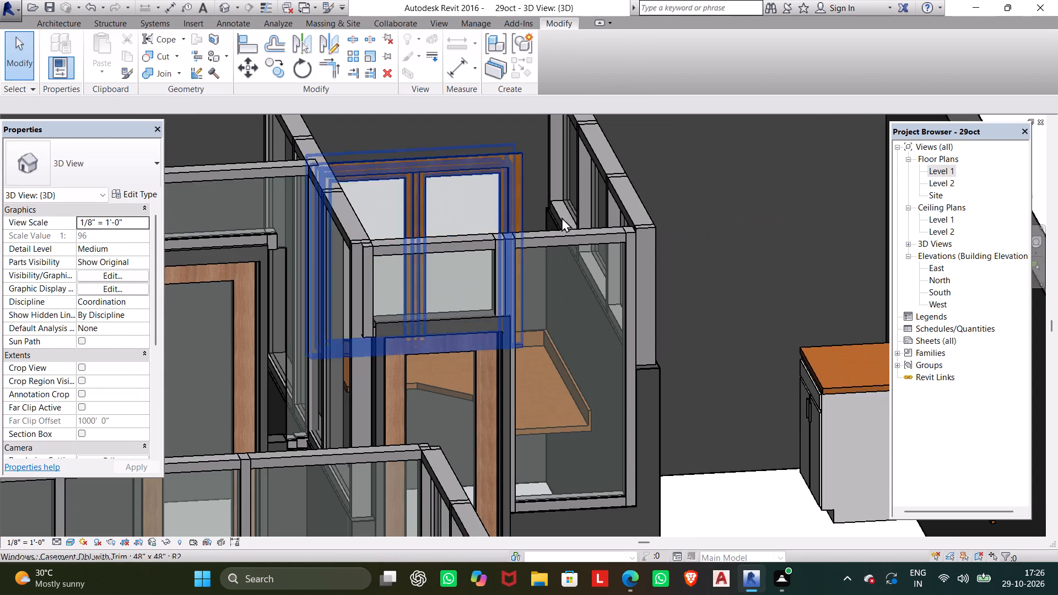
pyautogui.scroll(7, 584, 240)
pyautogui.scroll(6, 672, 224)
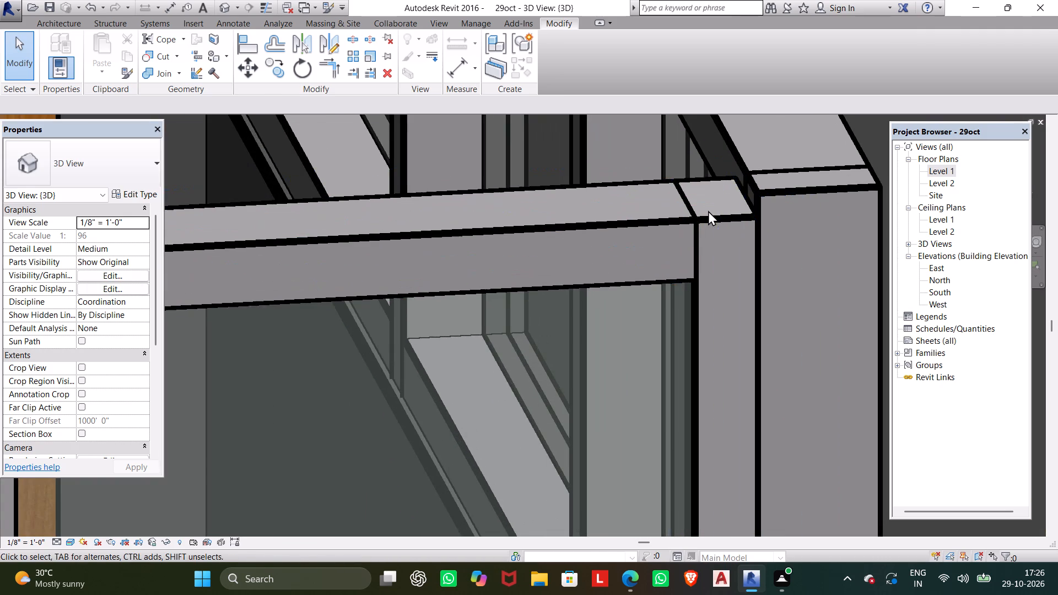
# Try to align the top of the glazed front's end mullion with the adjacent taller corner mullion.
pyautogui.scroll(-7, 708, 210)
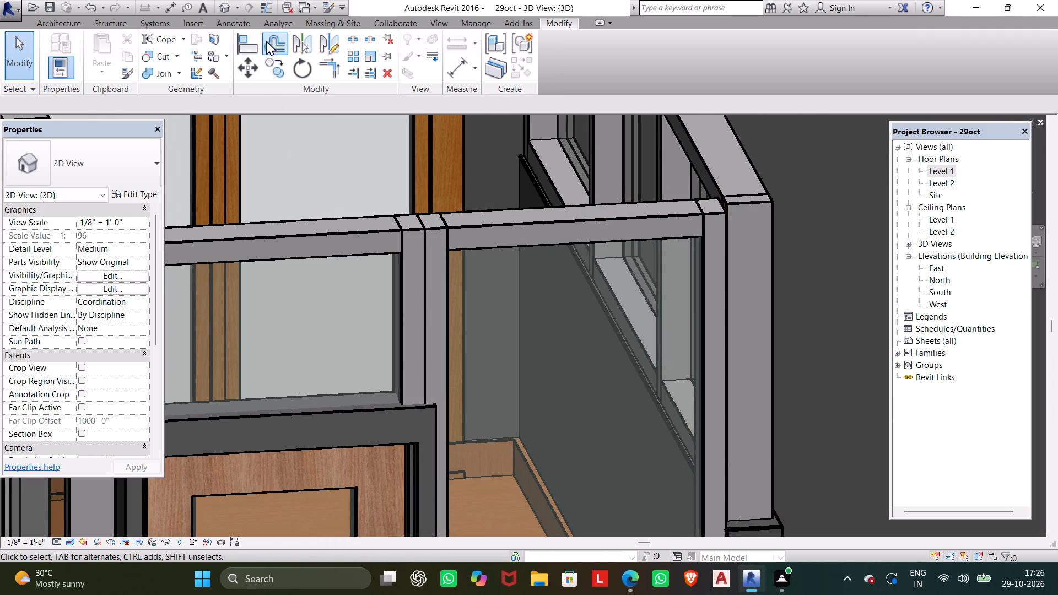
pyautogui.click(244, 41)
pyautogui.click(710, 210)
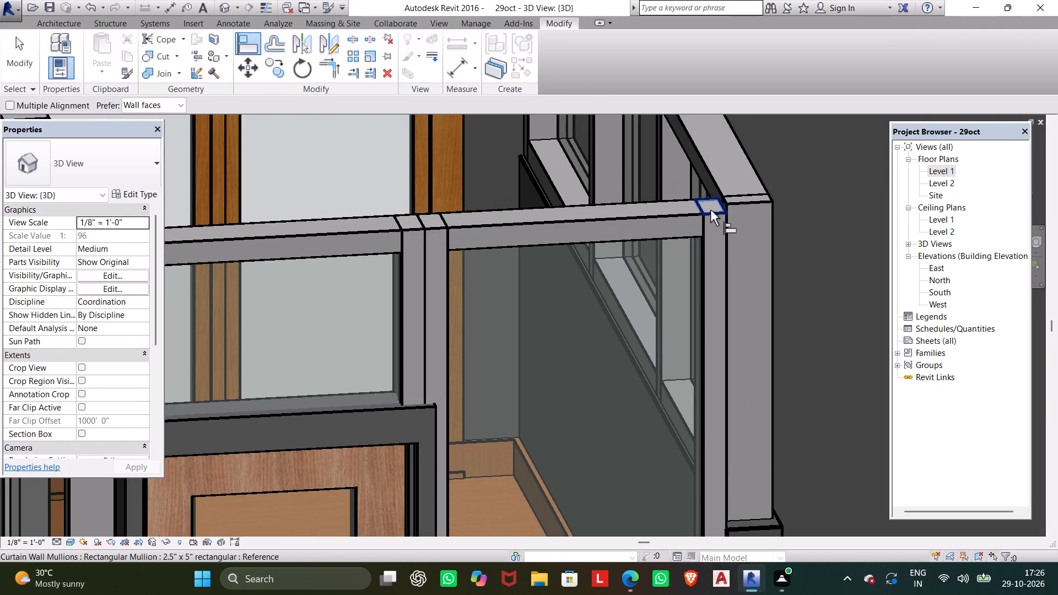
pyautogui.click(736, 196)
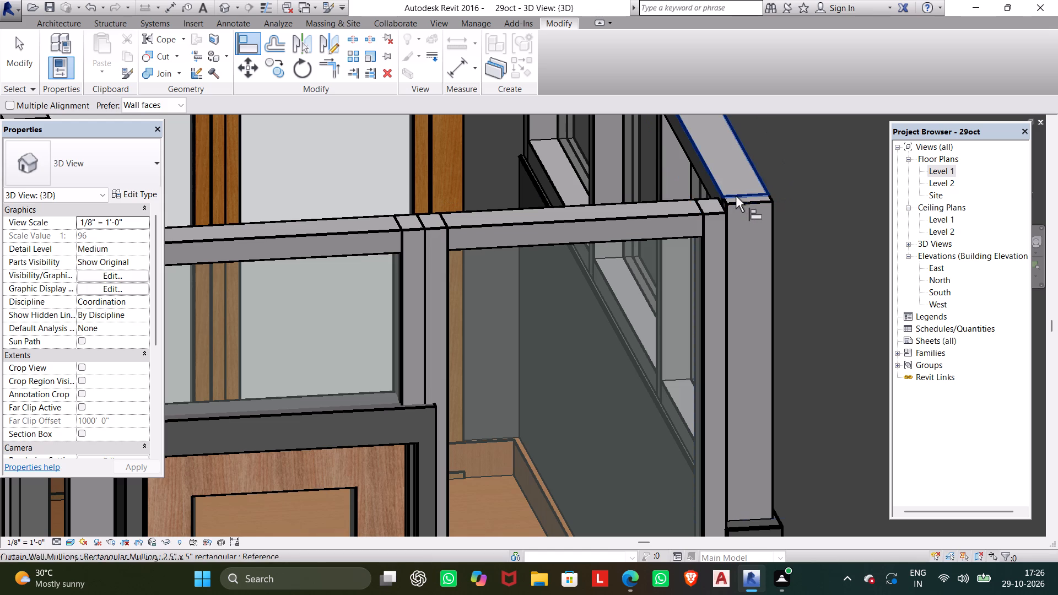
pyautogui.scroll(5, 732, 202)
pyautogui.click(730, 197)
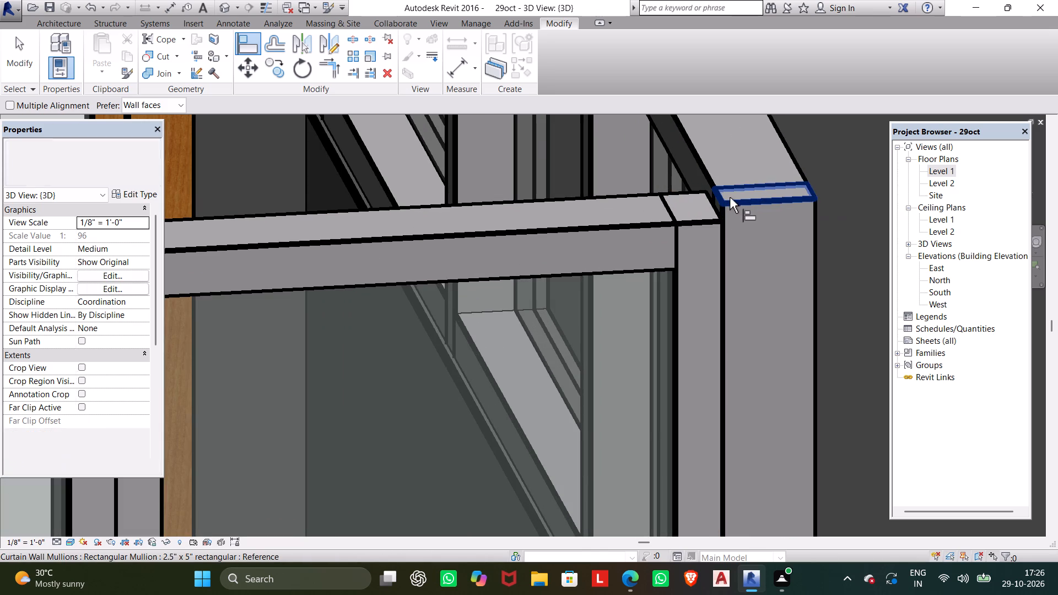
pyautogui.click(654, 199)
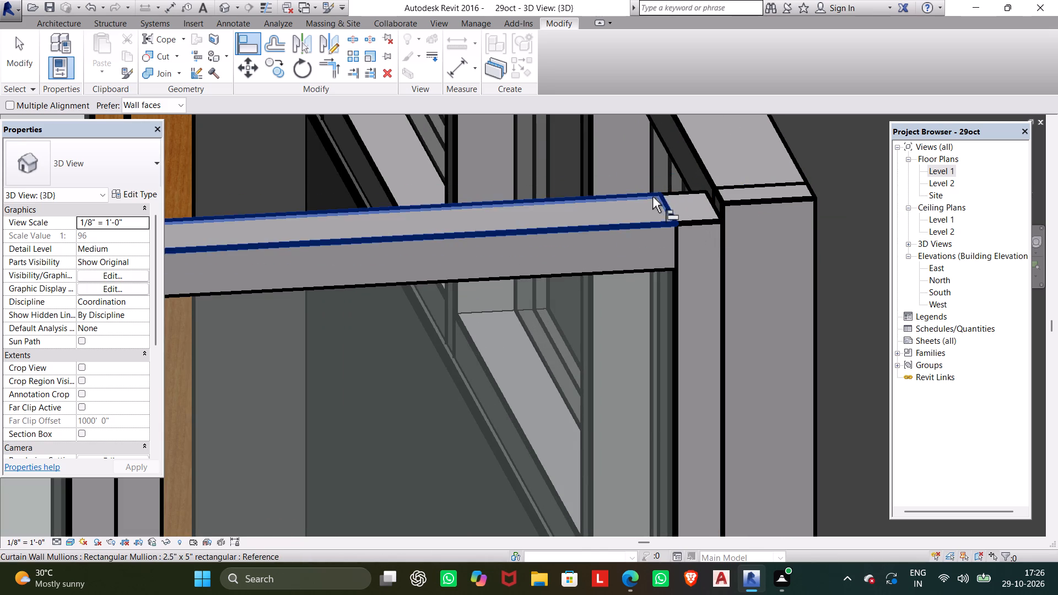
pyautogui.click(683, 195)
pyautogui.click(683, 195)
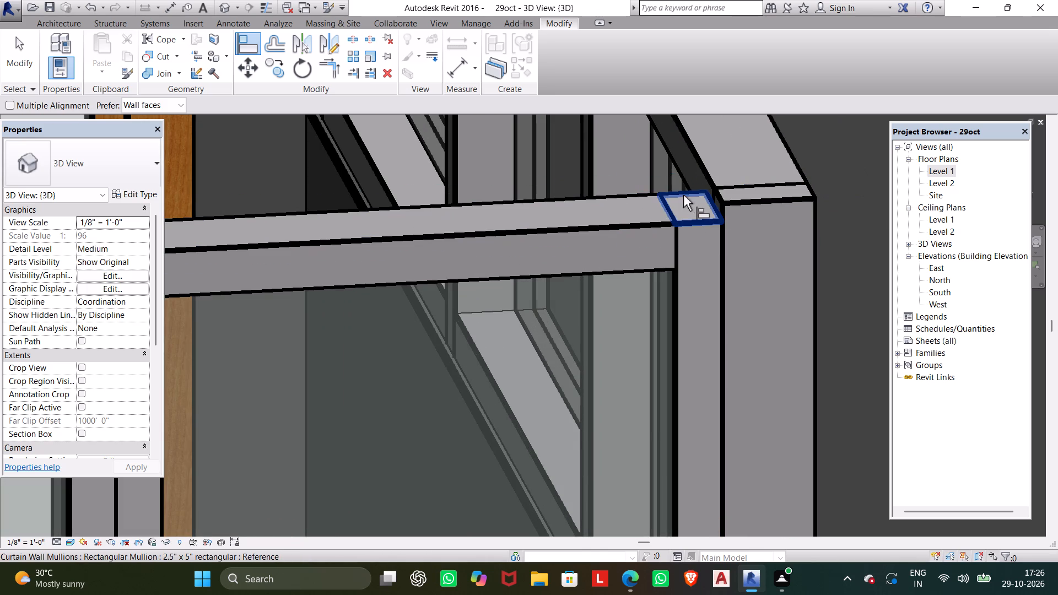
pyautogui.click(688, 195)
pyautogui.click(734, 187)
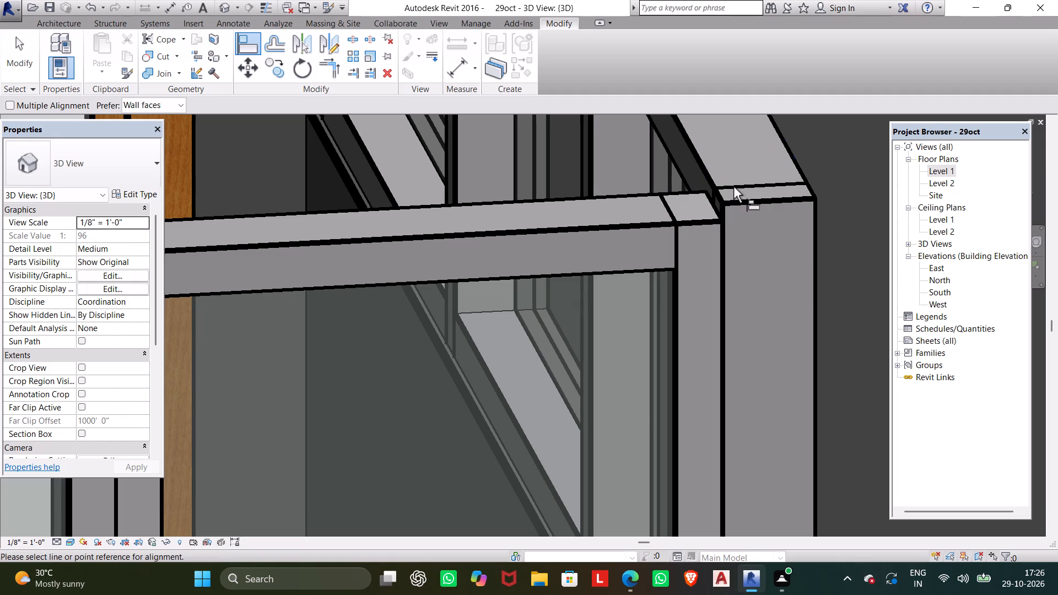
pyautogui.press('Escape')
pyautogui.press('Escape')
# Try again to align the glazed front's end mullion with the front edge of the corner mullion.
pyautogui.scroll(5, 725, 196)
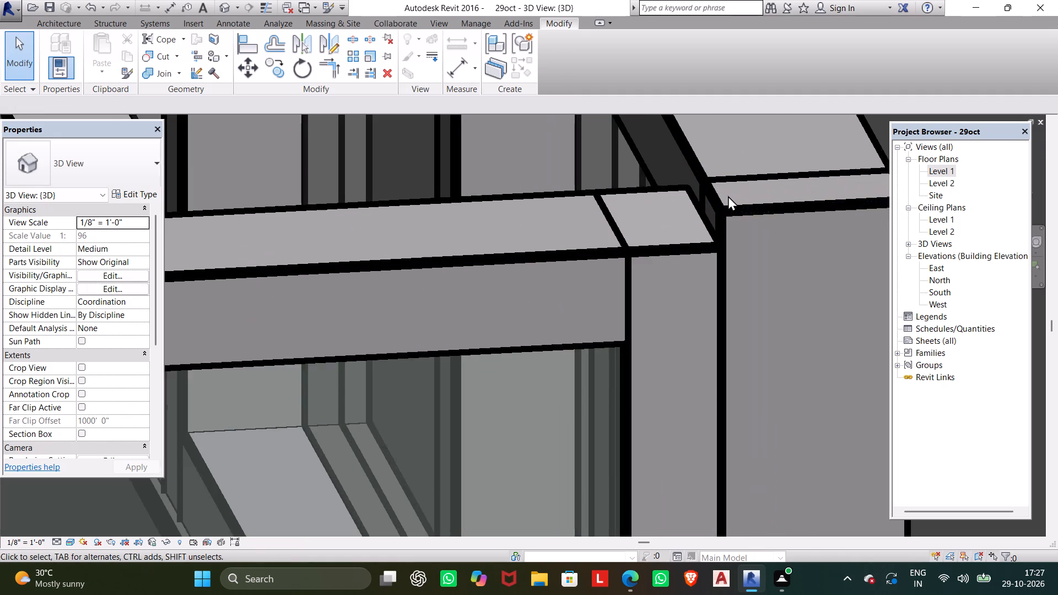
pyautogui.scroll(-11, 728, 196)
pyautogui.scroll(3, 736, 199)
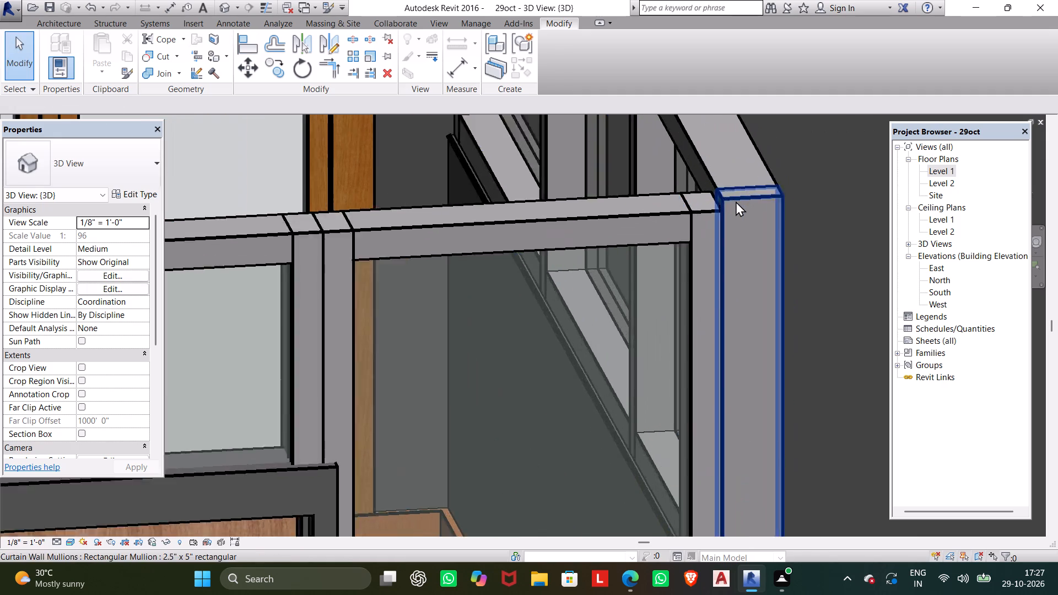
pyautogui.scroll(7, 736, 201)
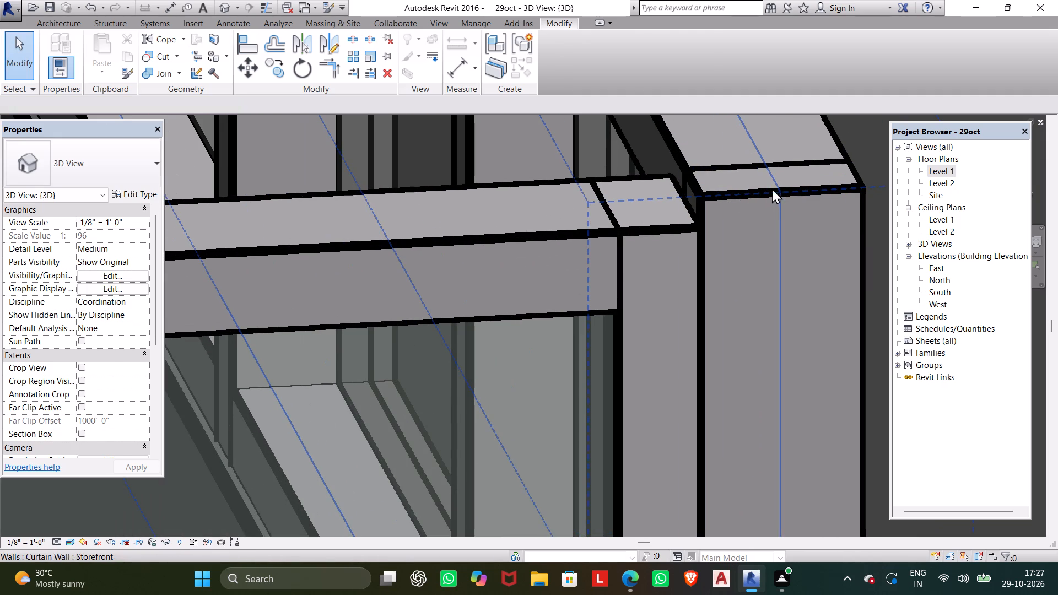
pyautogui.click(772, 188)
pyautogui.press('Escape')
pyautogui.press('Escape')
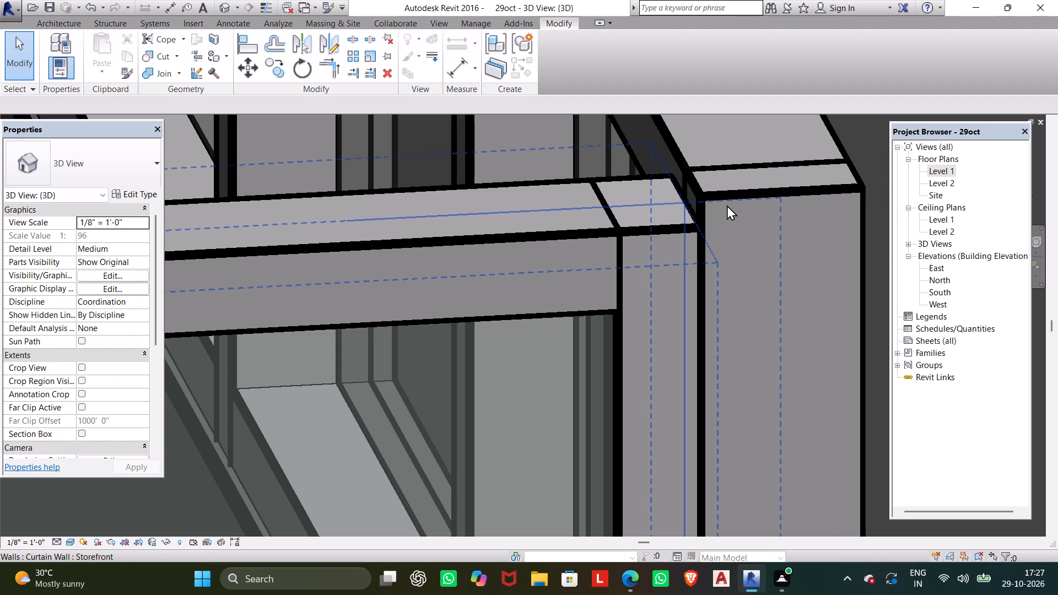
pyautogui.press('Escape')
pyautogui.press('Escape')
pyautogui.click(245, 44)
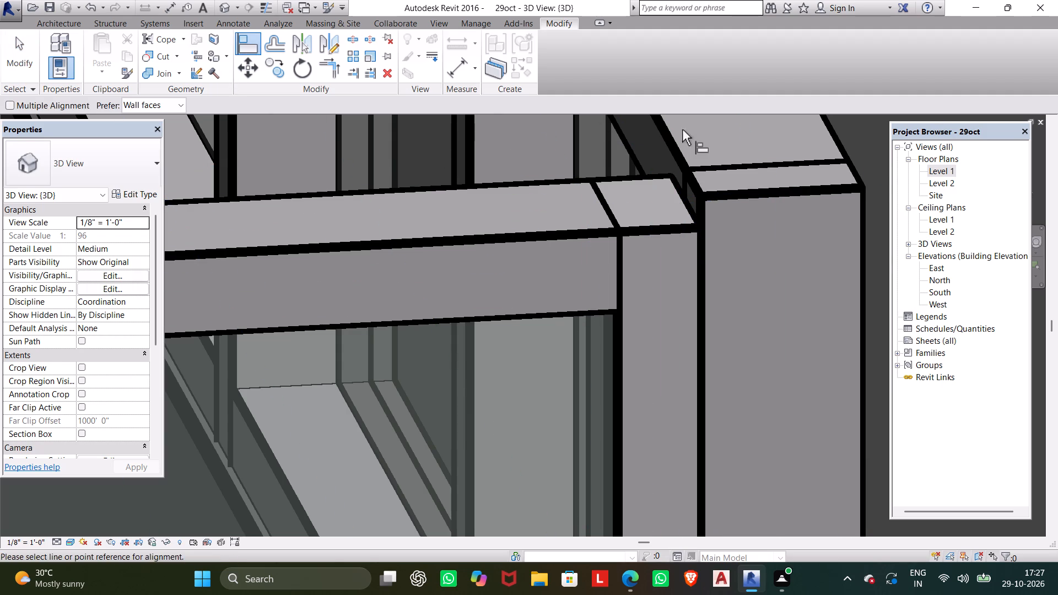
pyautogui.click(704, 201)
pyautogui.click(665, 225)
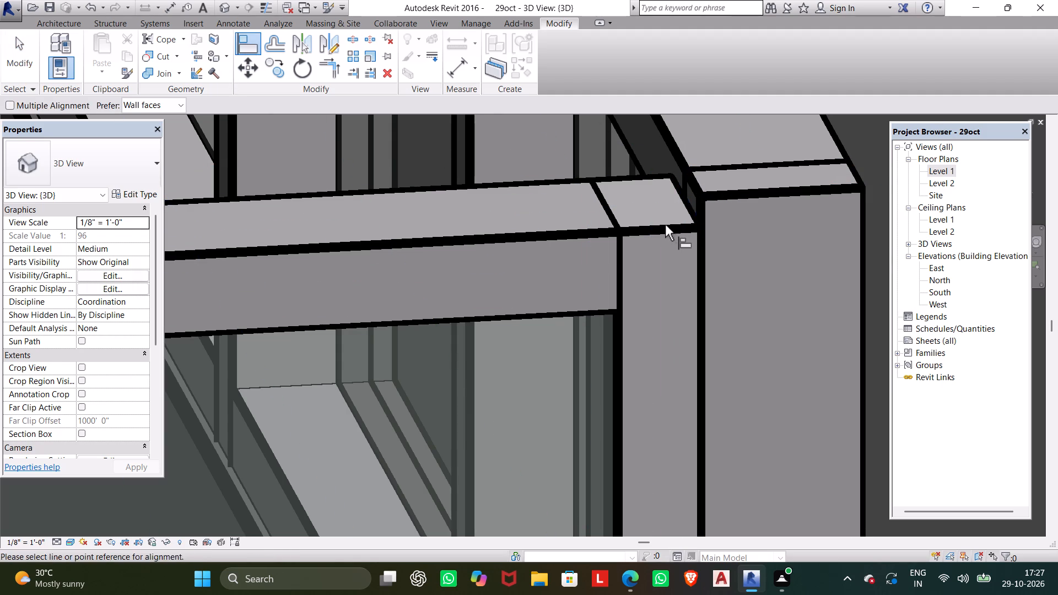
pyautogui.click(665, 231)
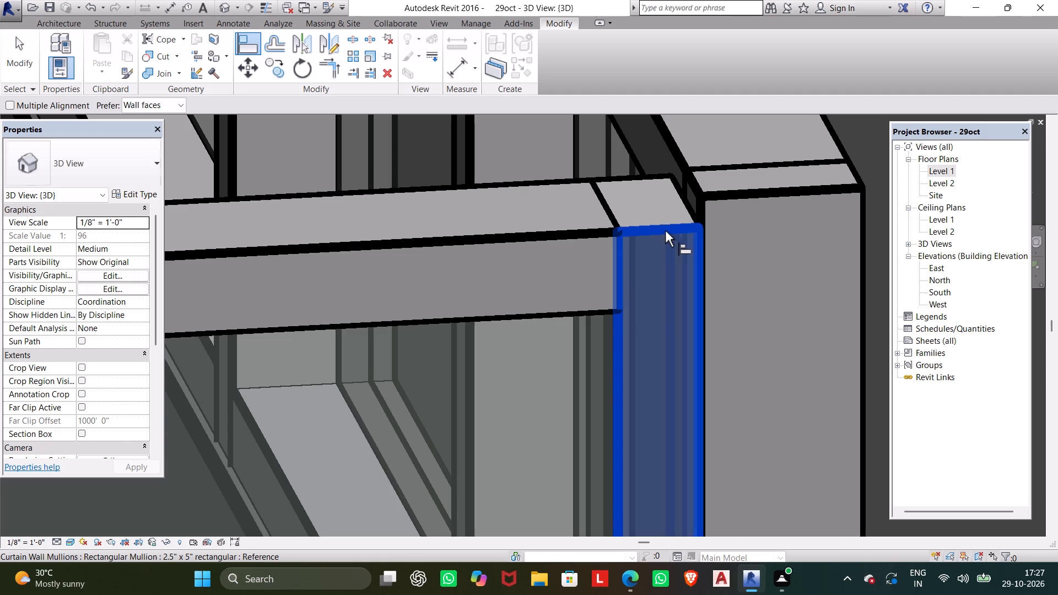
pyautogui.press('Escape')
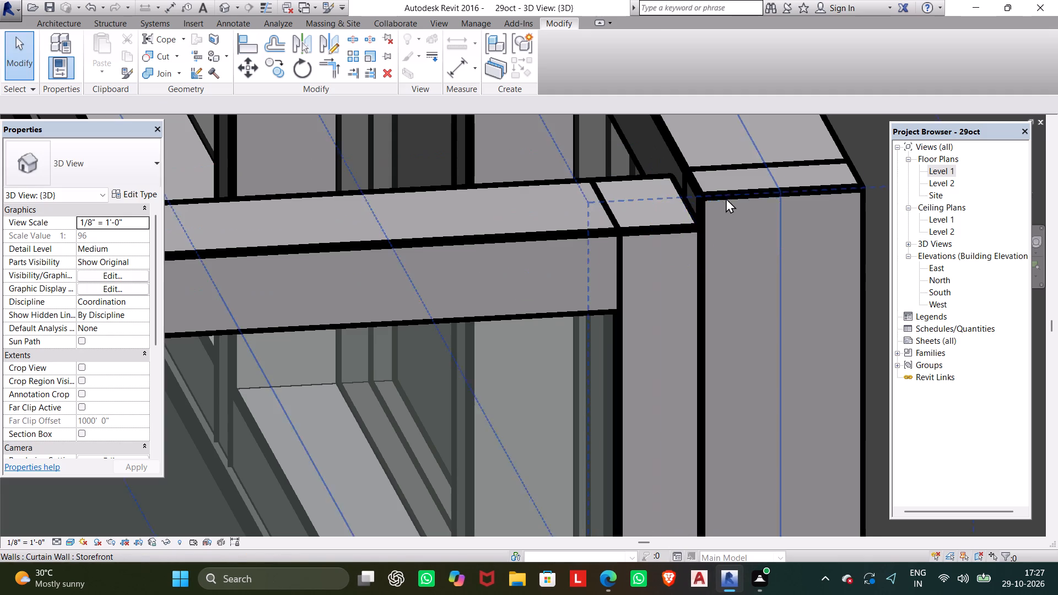
# Dismiss the pop-up notification and inspect the corner mullion and the glazed front's end mullion.
pyautogui.click(727, 197)
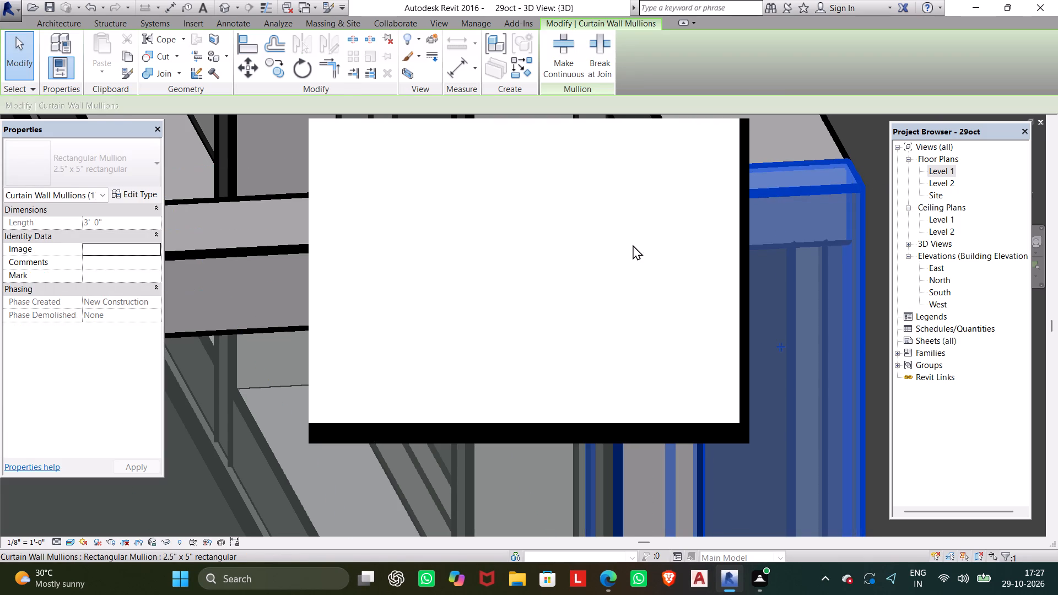
pyautogui.click(725, 140)
pyautogui.click(725, 140)
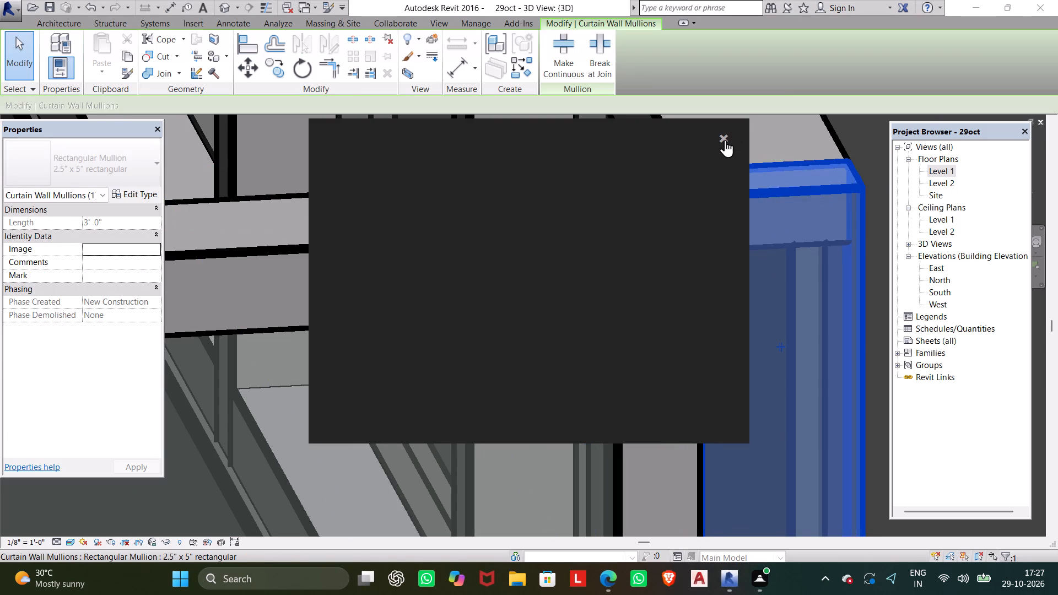
pyautogui.click(725, 140)
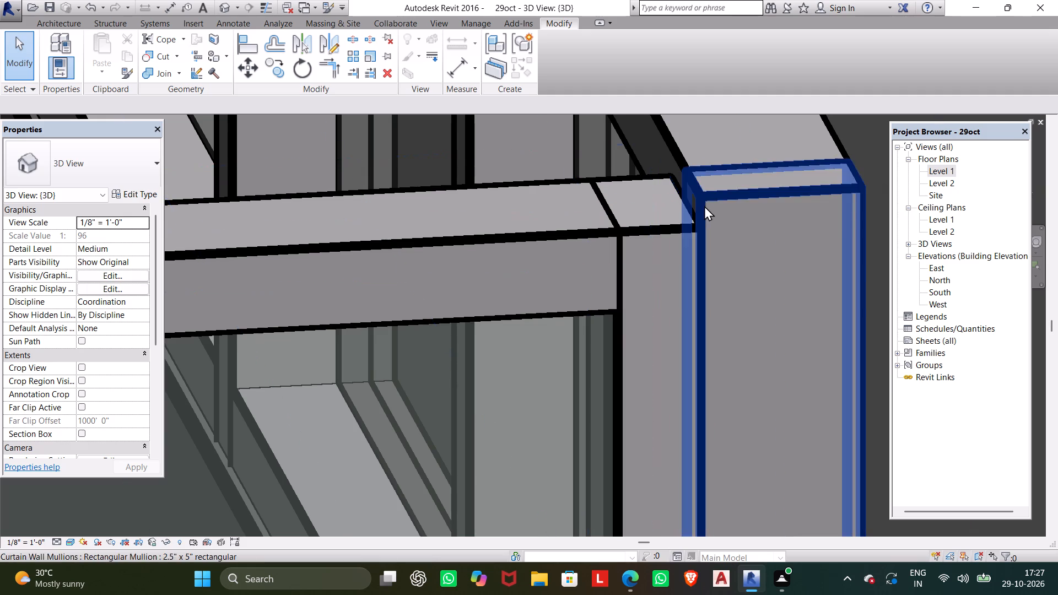
pyautogui.click(844, 188)
pyautogui.press('Escape')
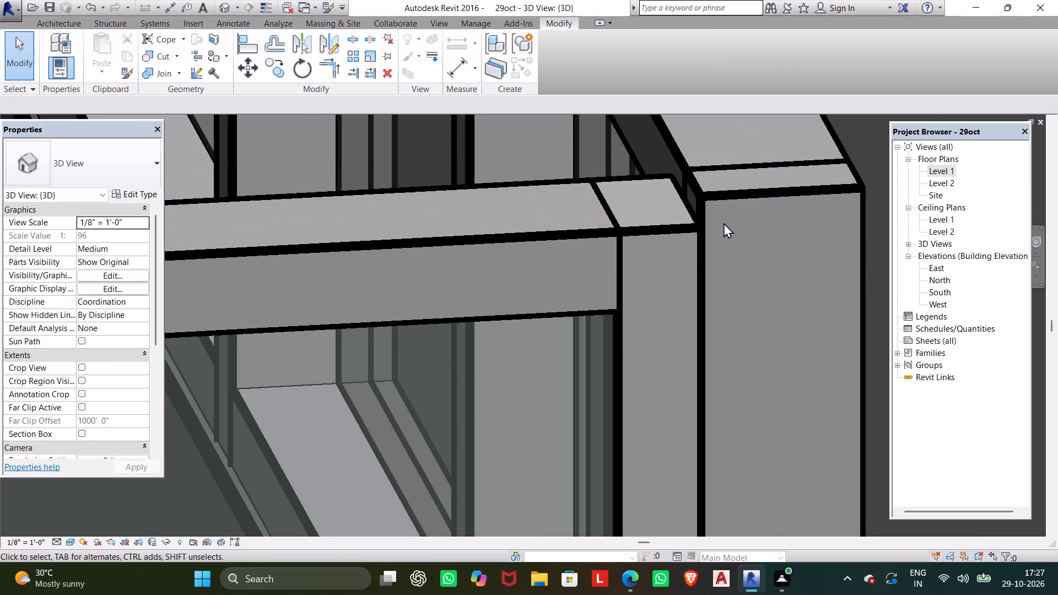
pyautogui.click(860, 225)
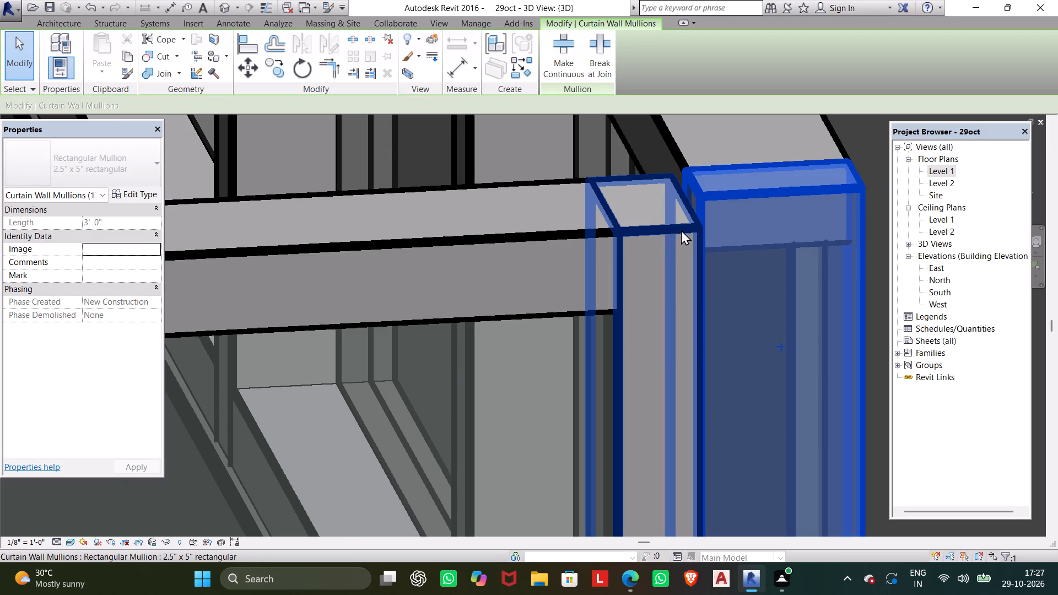
pyautogui.click(681, 230)
pyautogui.press('Escape')
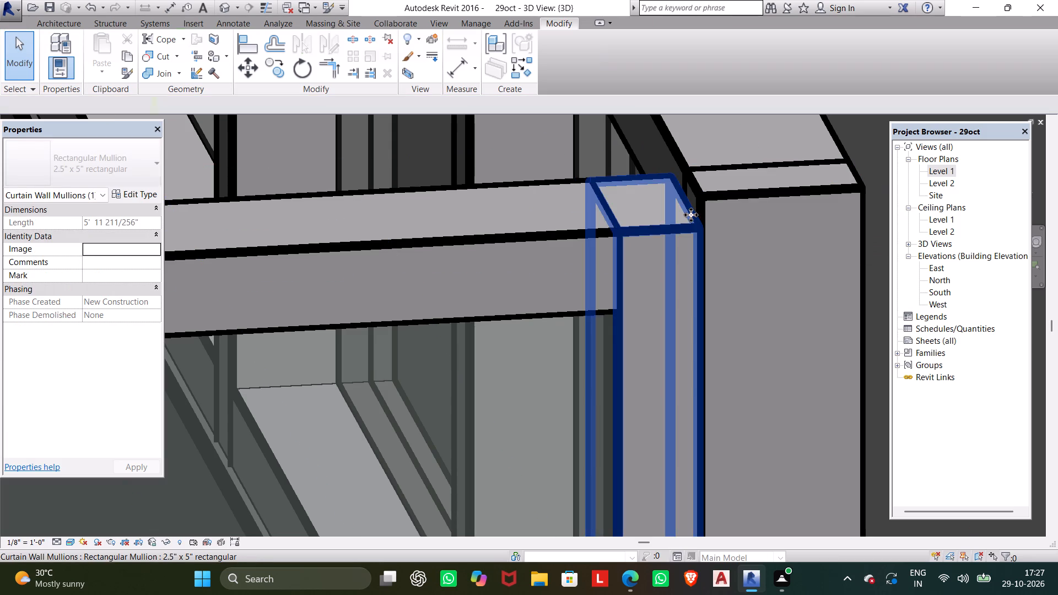
pyautogui.press('Escape')
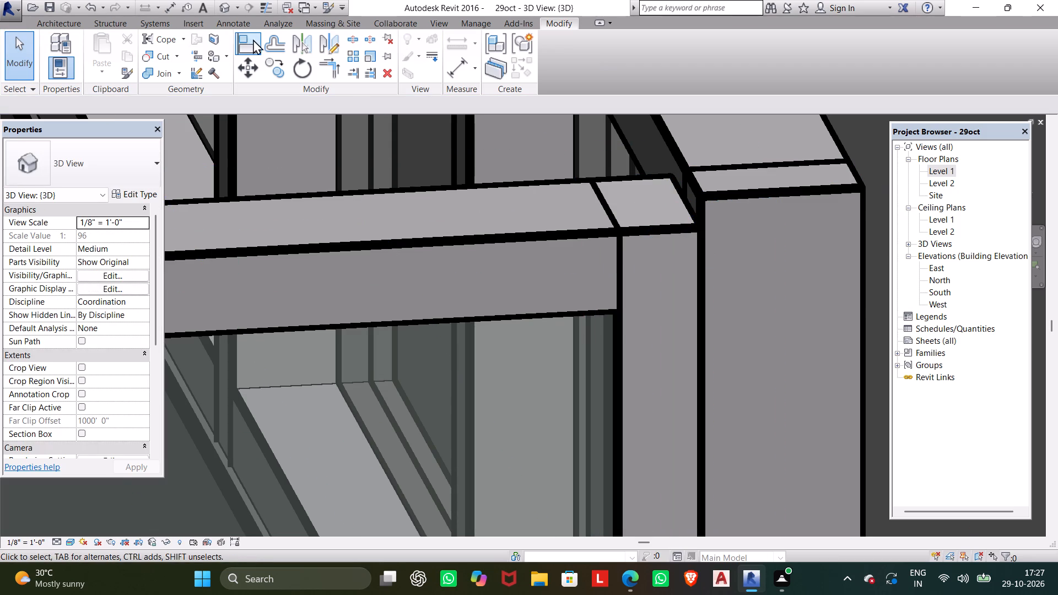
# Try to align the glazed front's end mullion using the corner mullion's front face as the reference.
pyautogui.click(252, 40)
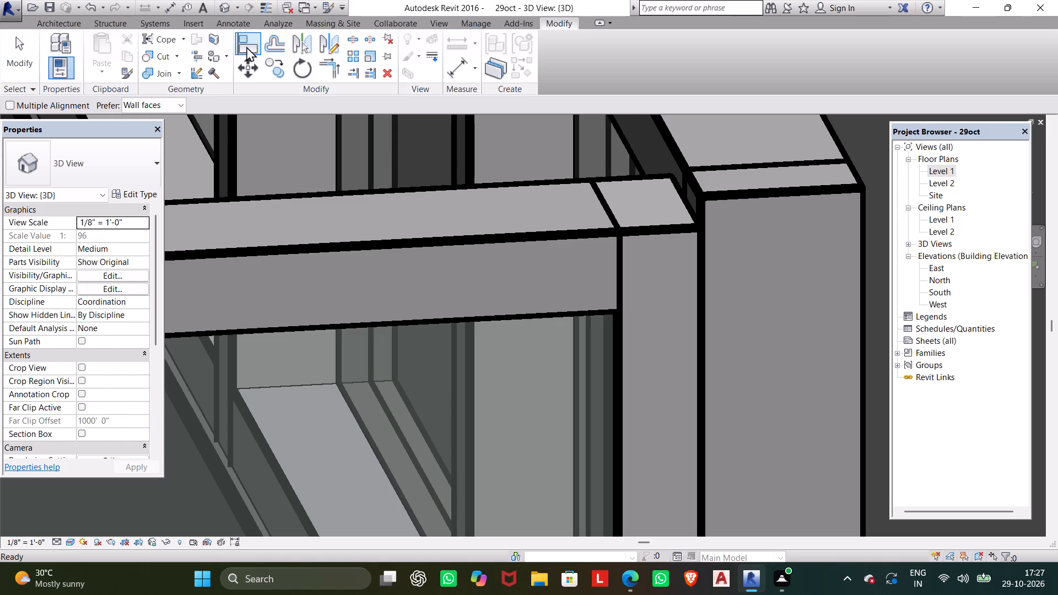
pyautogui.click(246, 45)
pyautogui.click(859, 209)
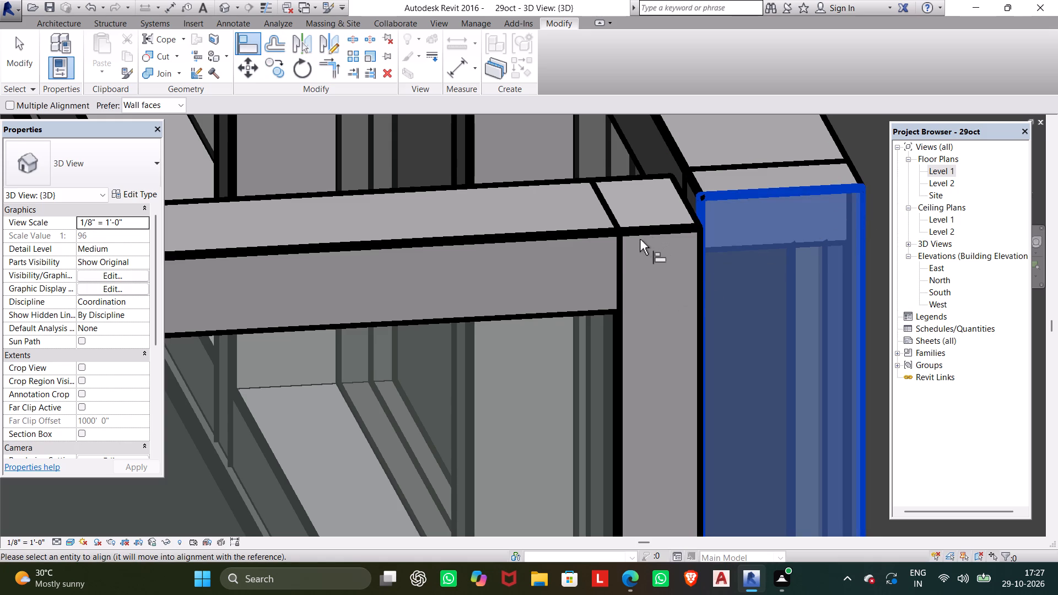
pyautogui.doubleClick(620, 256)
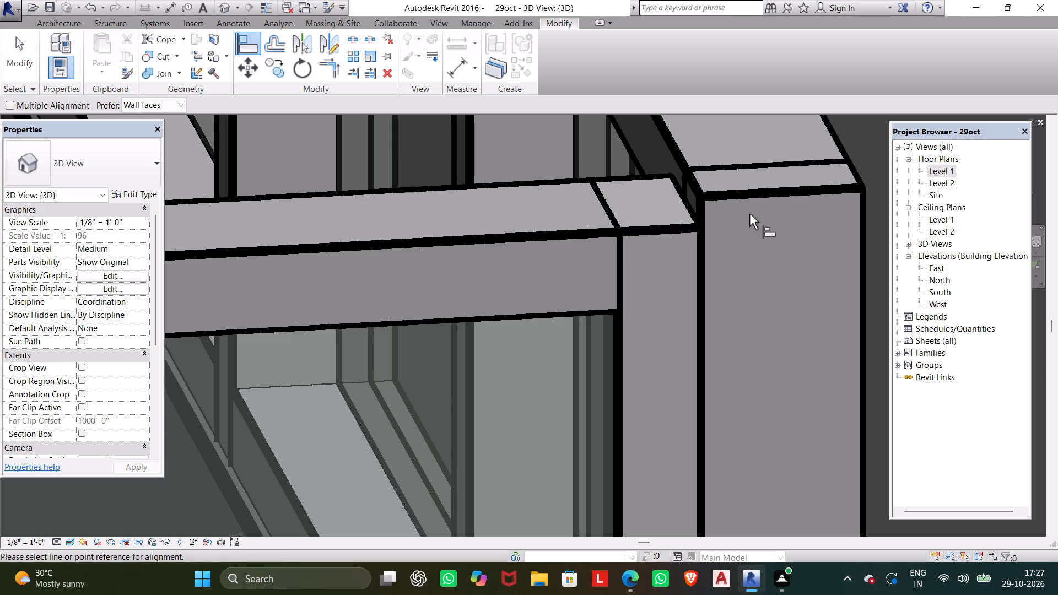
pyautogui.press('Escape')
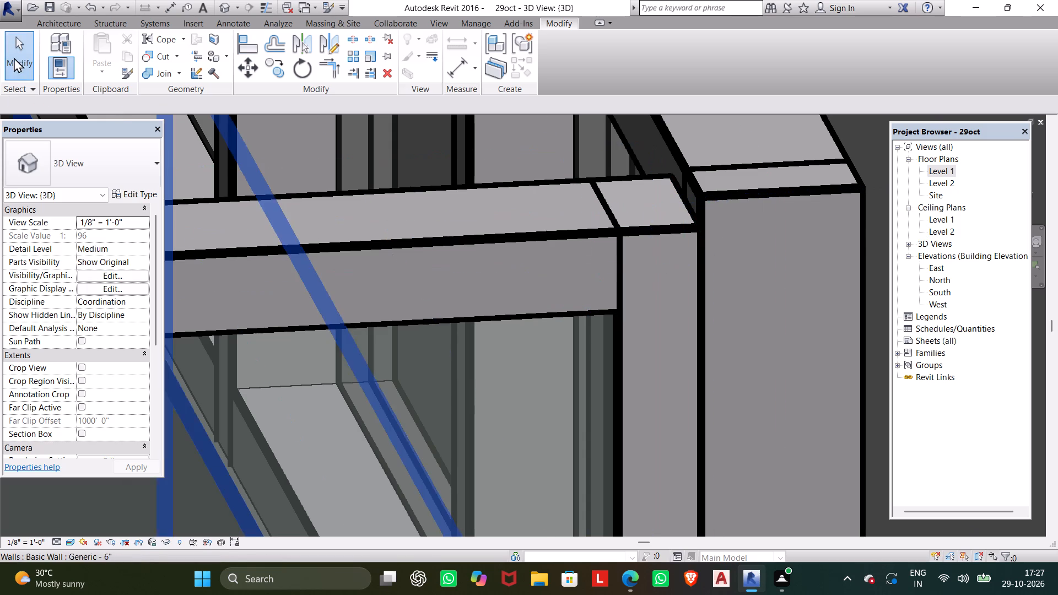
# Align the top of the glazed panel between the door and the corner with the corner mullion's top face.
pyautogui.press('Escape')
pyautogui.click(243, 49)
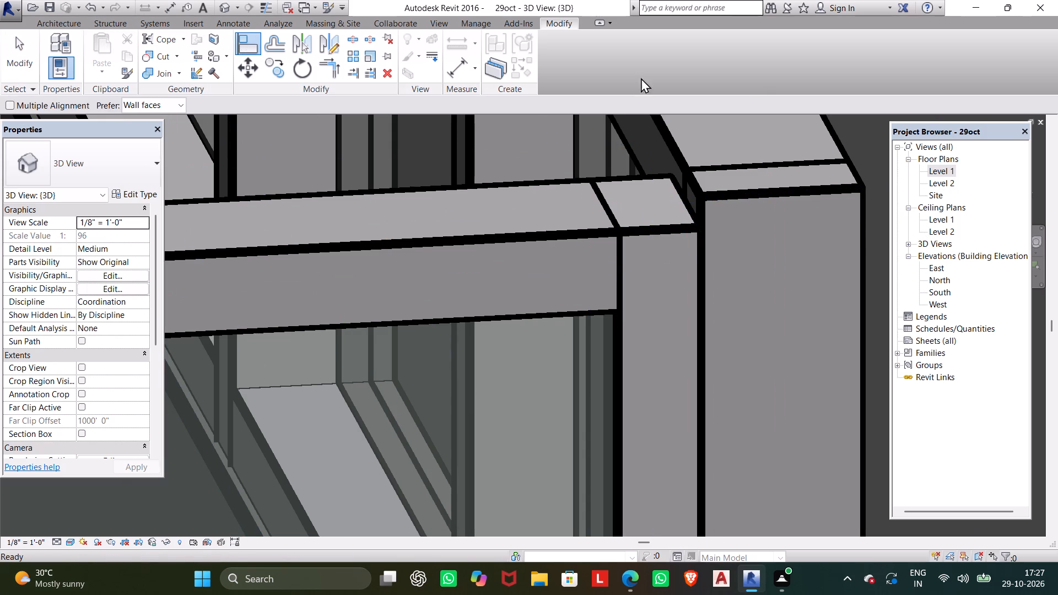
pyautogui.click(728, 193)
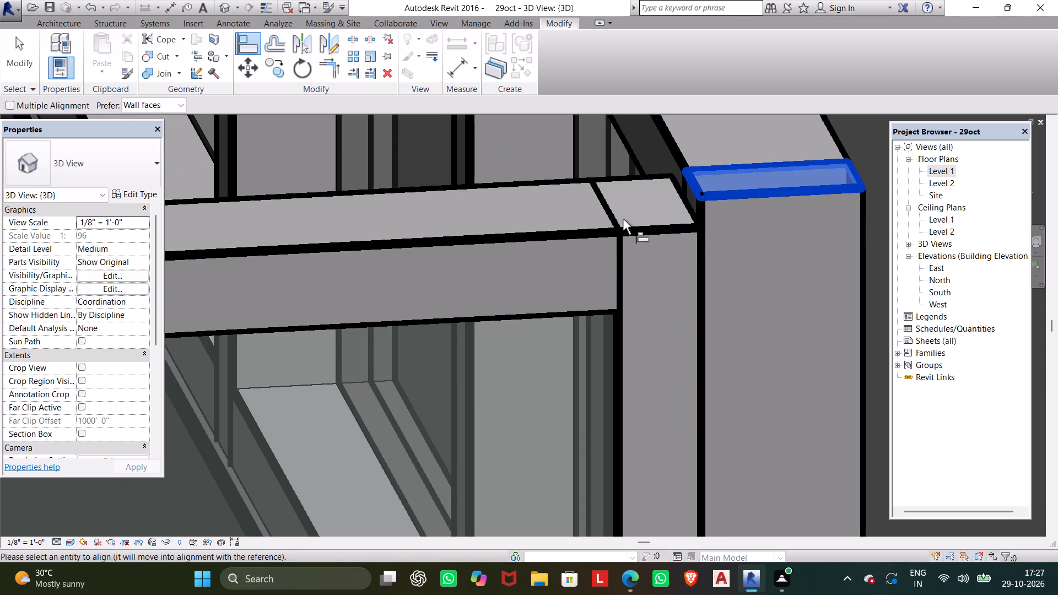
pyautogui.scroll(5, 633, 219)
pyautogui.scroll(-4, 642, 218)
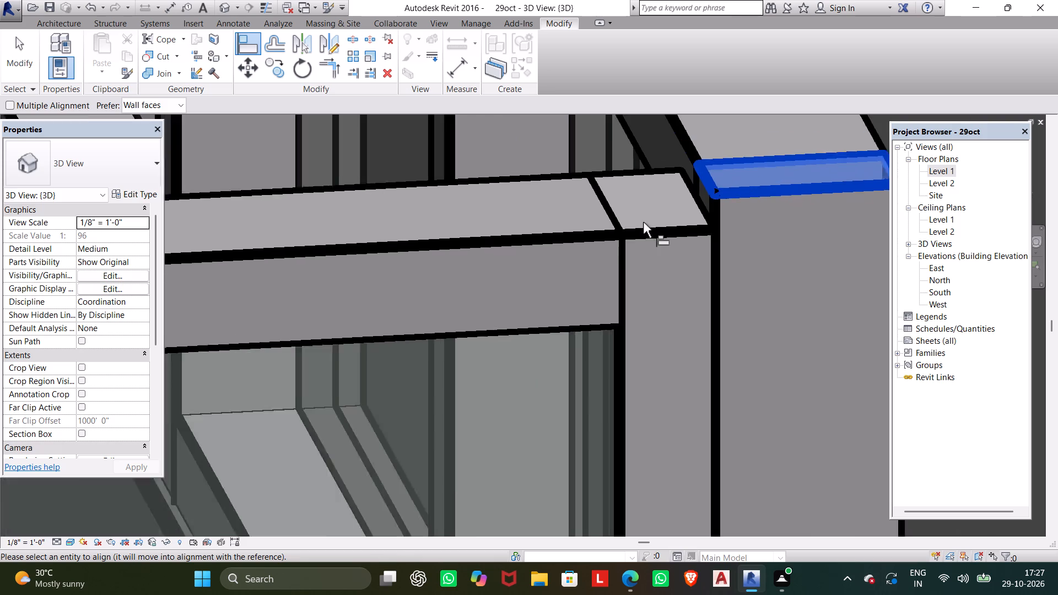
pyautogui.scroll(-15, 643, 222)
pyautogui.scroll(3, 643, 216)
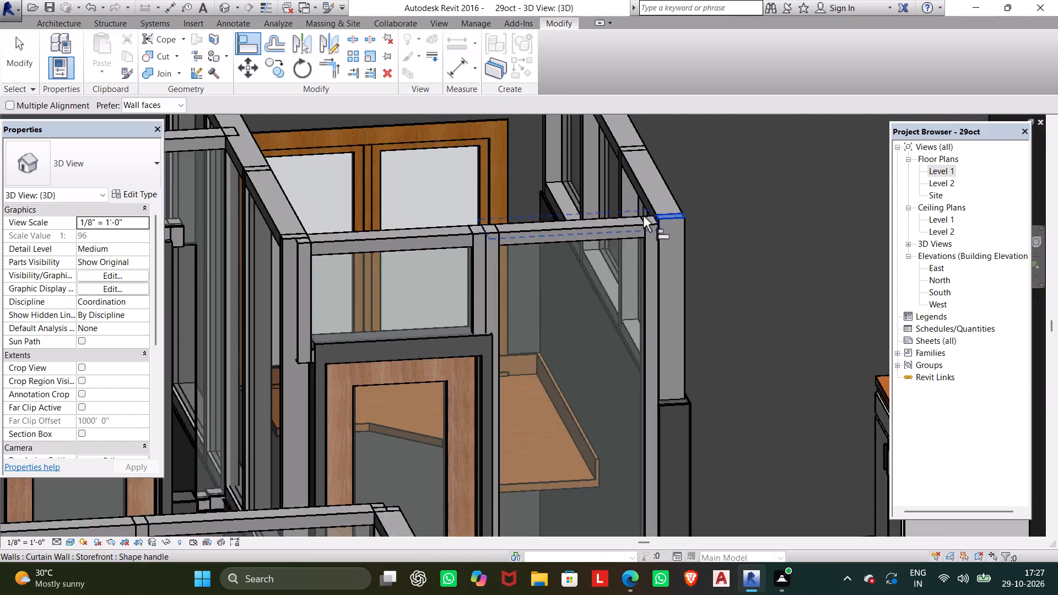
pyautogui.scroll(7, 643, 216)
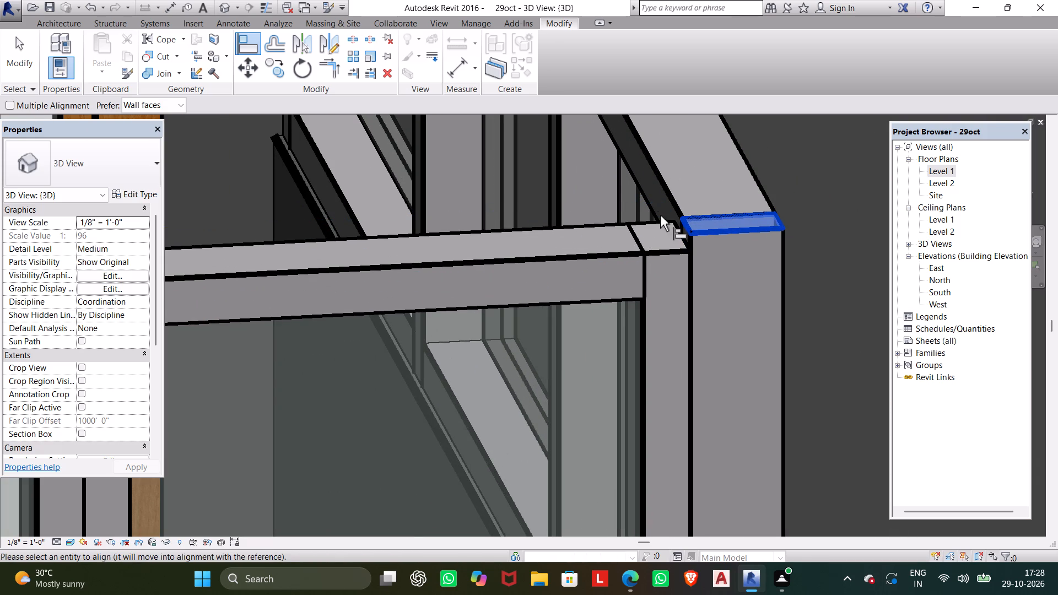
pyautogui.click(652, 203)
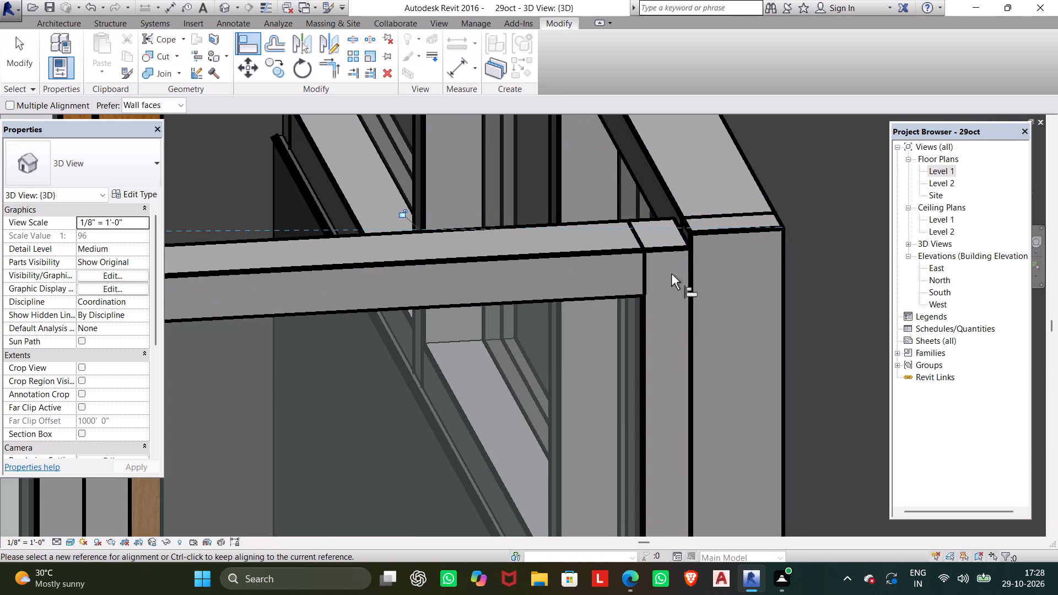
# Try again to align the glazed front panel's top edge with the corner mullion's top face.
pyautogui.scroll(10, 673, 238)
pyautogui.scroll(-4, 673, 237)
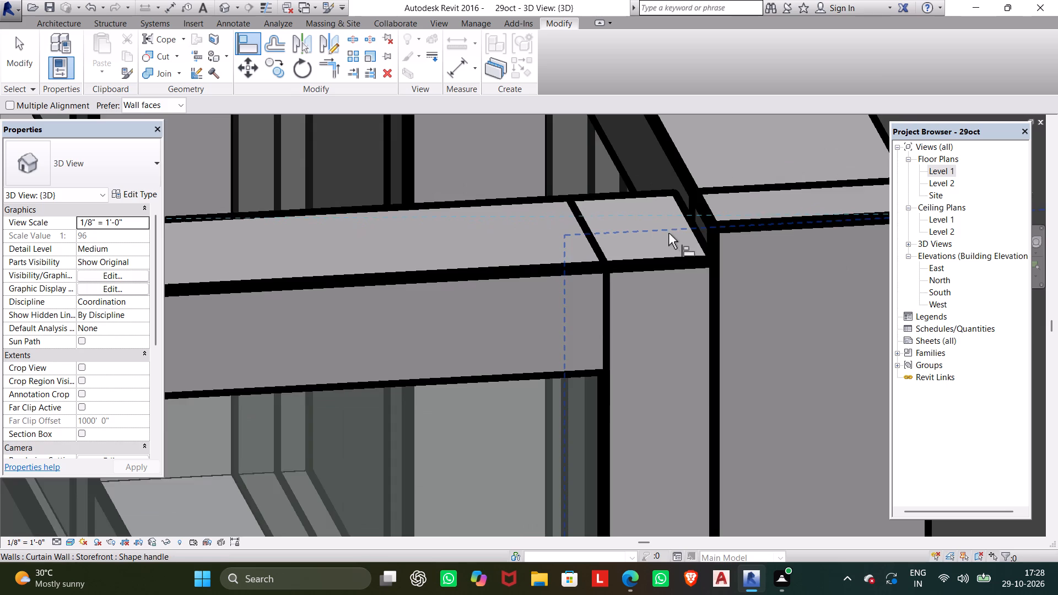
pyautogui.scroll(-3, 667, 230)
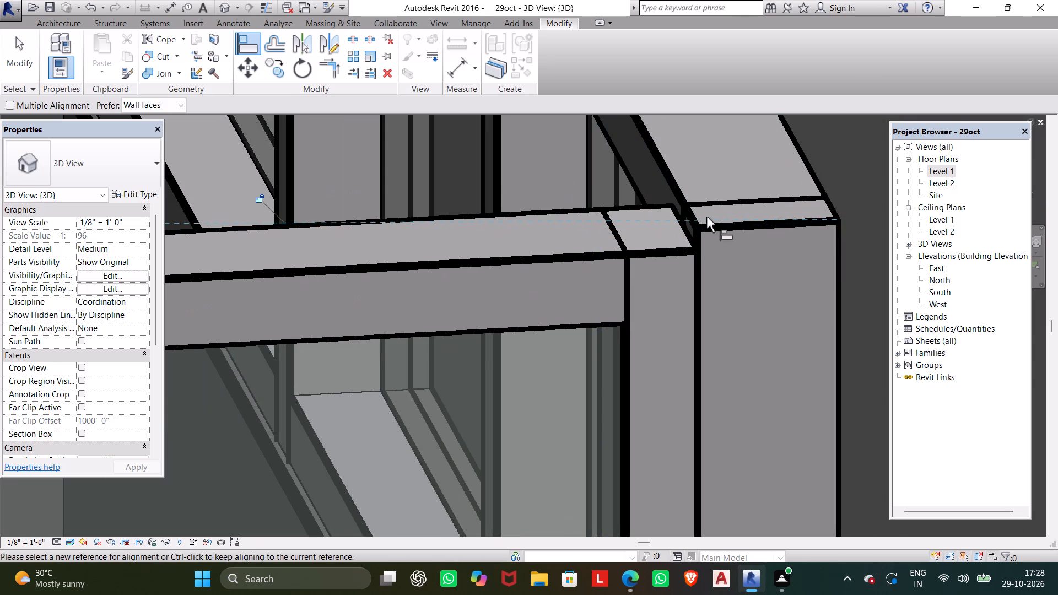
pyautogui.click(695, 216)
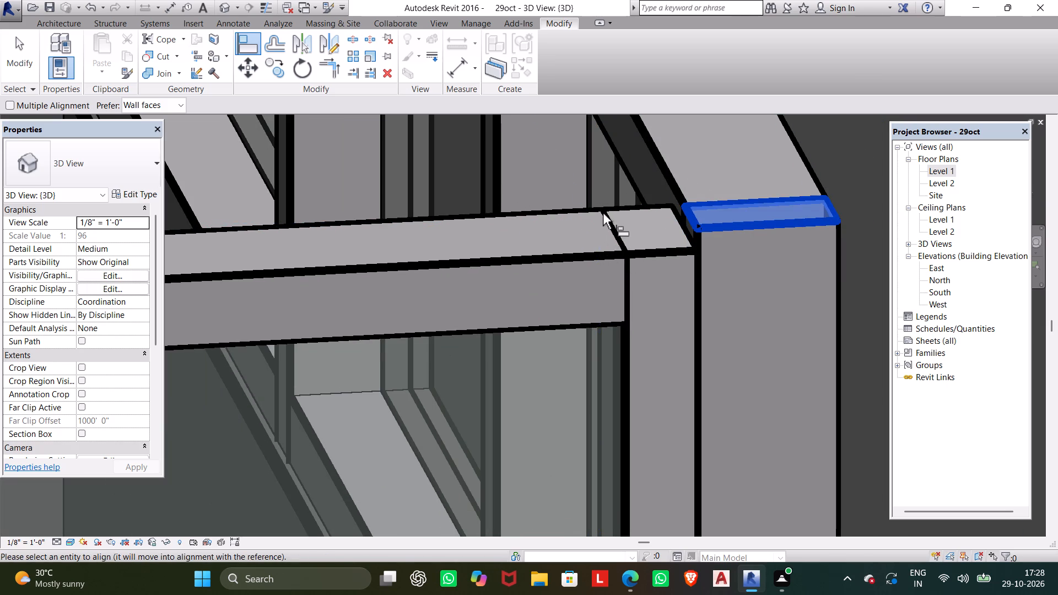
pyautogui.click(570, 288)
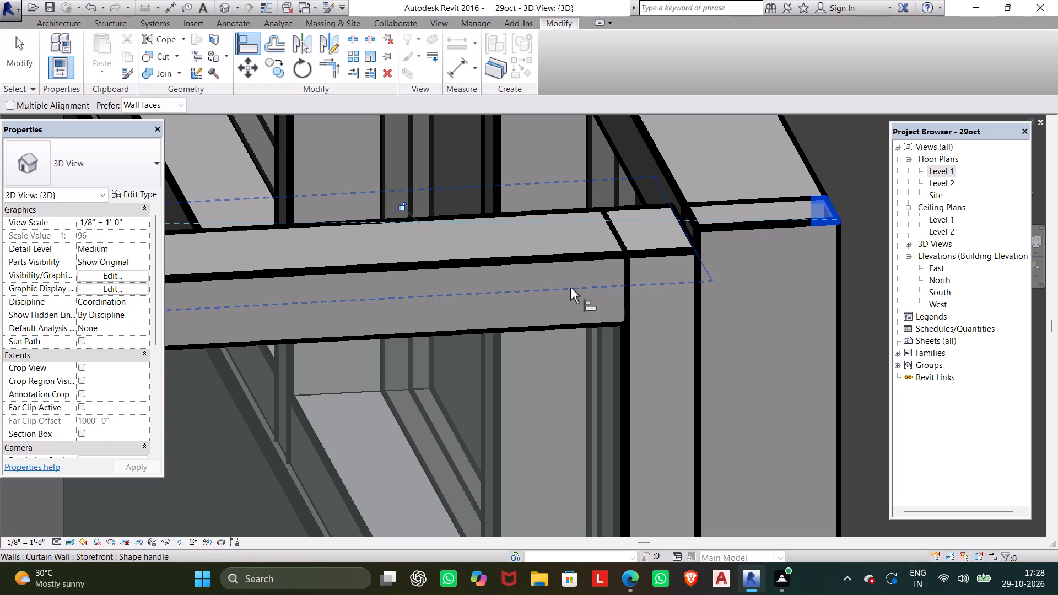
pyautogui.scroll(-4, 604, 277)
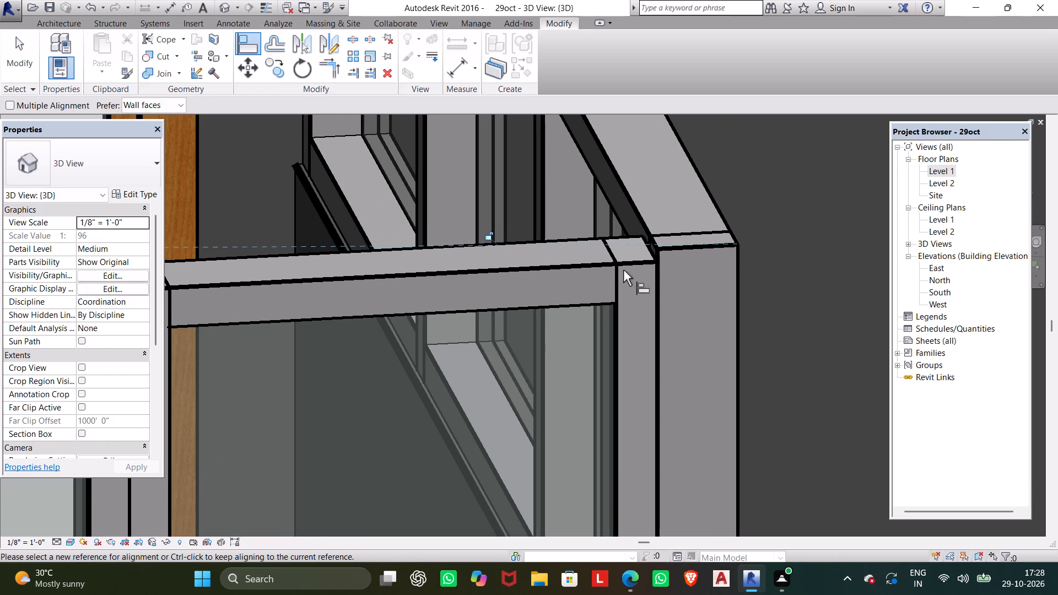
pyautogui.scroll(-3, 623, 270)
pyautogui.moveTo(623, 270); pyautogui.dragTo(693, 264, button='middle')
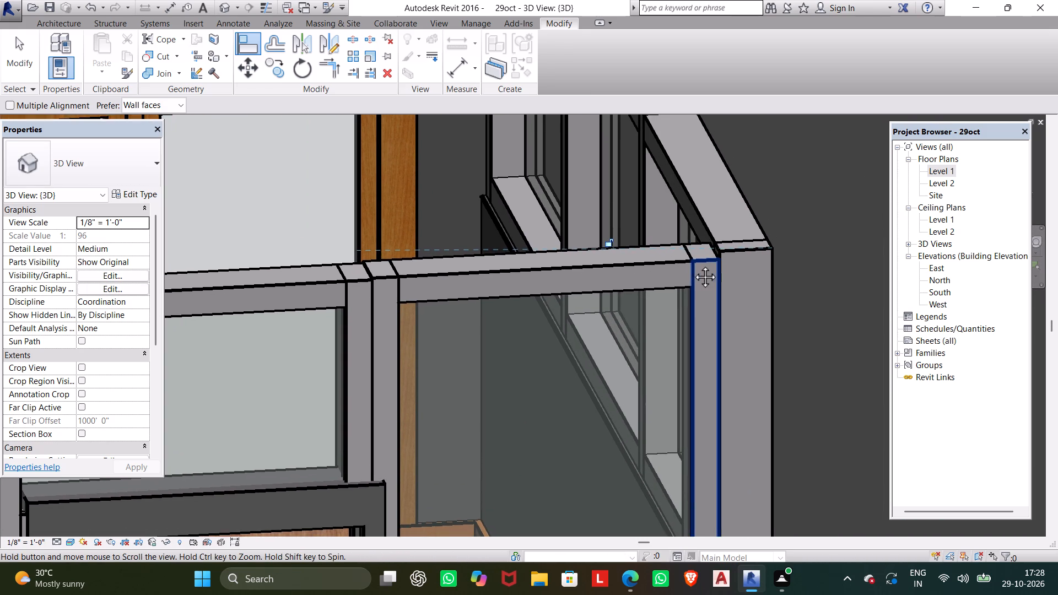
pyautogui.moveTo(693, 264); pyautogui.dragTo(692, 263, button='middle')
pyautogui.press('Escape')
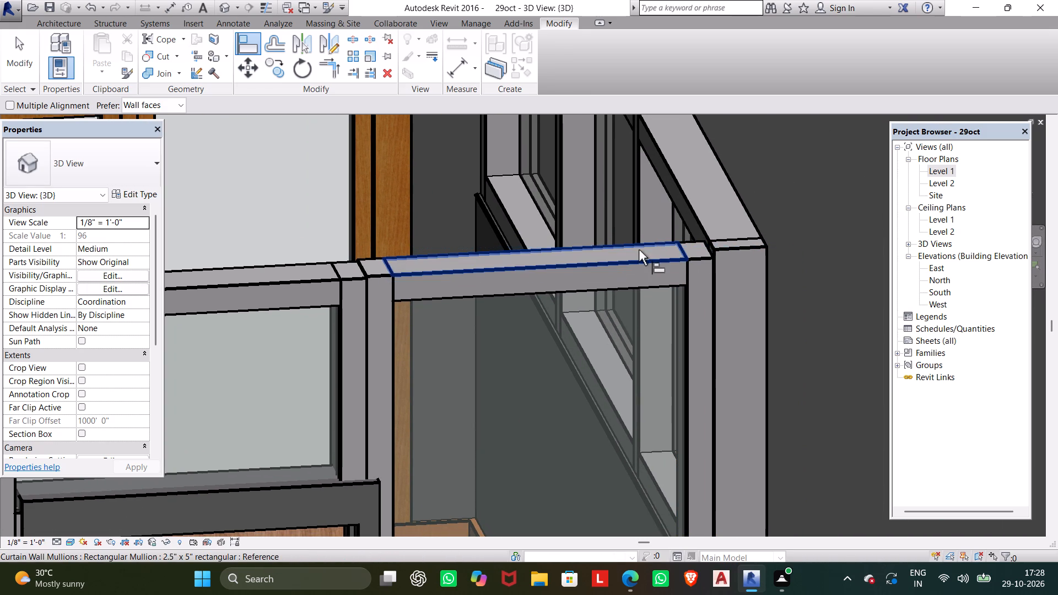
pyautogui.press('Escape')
# Raise the top of the glazed panel beside the door to an unconnected height of about 6' 0 185/256".
pyautogui.moveTo(620, 249); pyautogui.dragTo(620, 255)
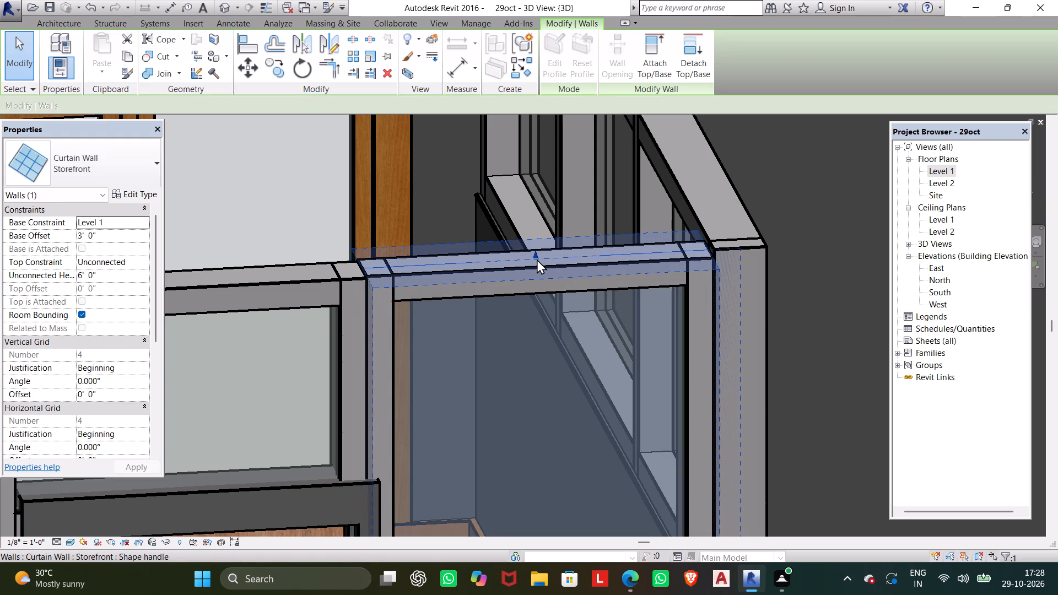
pyautogui.click(537, 252)
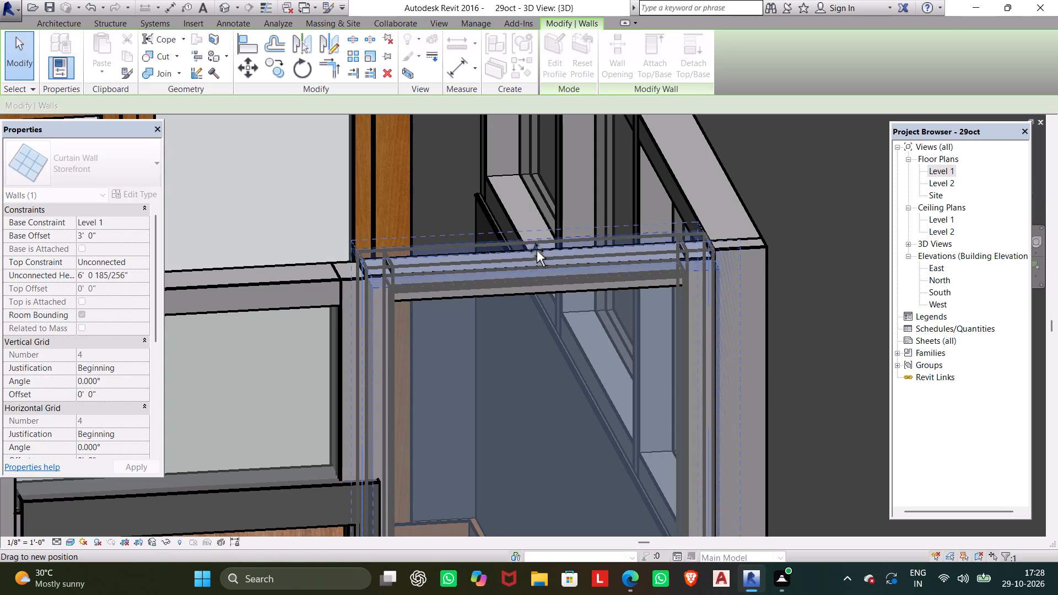
pyautogui.press('Escape')
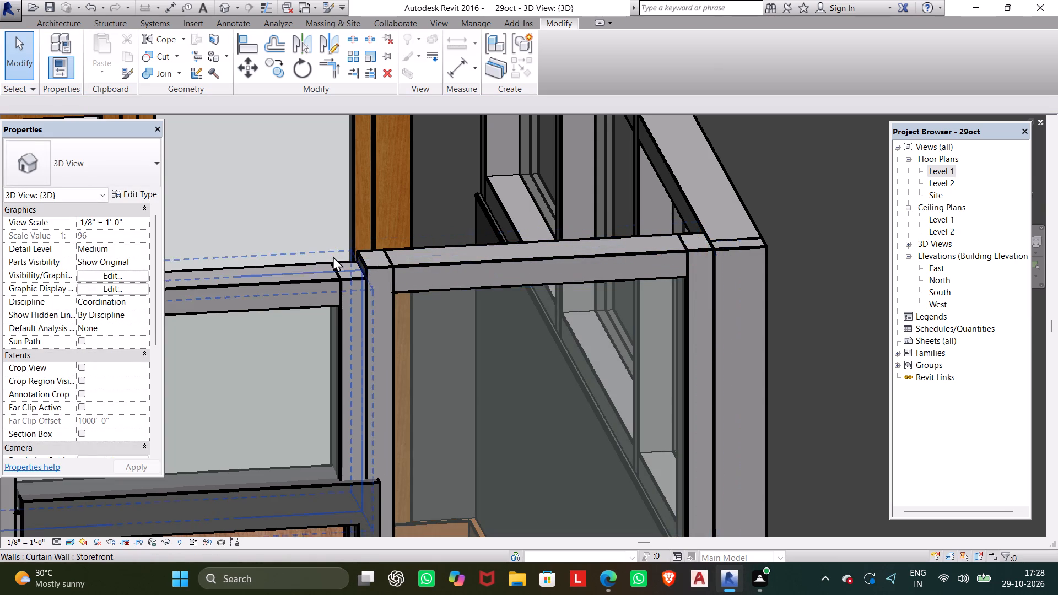
# Dismiss the pop-up notification covering the glazed panel above the door.
pyautogui.moveTo(360, 259); pyautogui.dragTo(726, 327, button='middle')
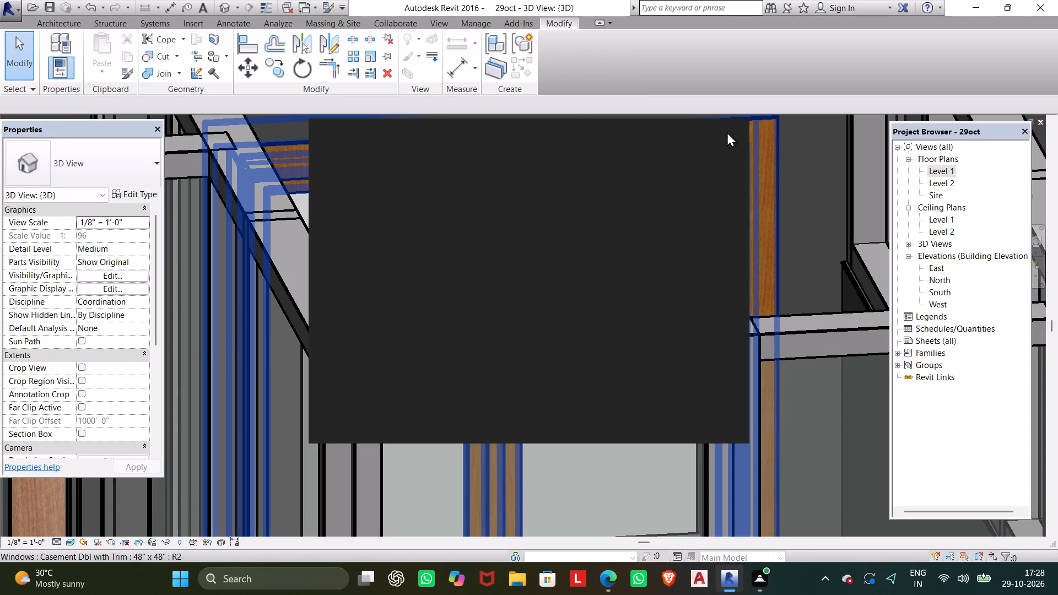
pyautogui.scroll(-4, 690, 192)
pyautogui.scroll(-3, 809, 257)
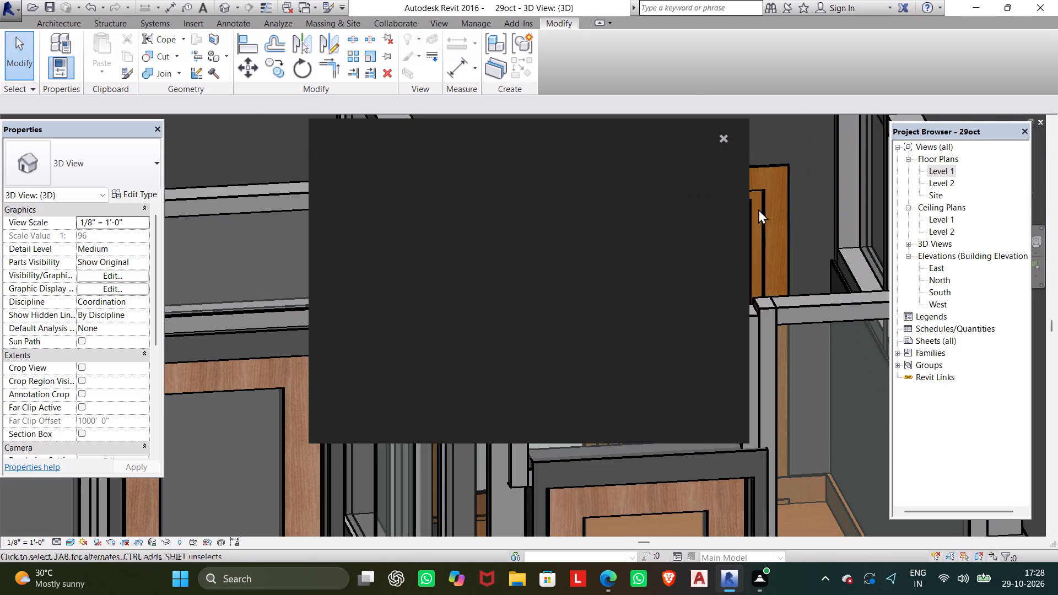
pyautogui.click(725, 133)
pyautogui.click(725, 134)
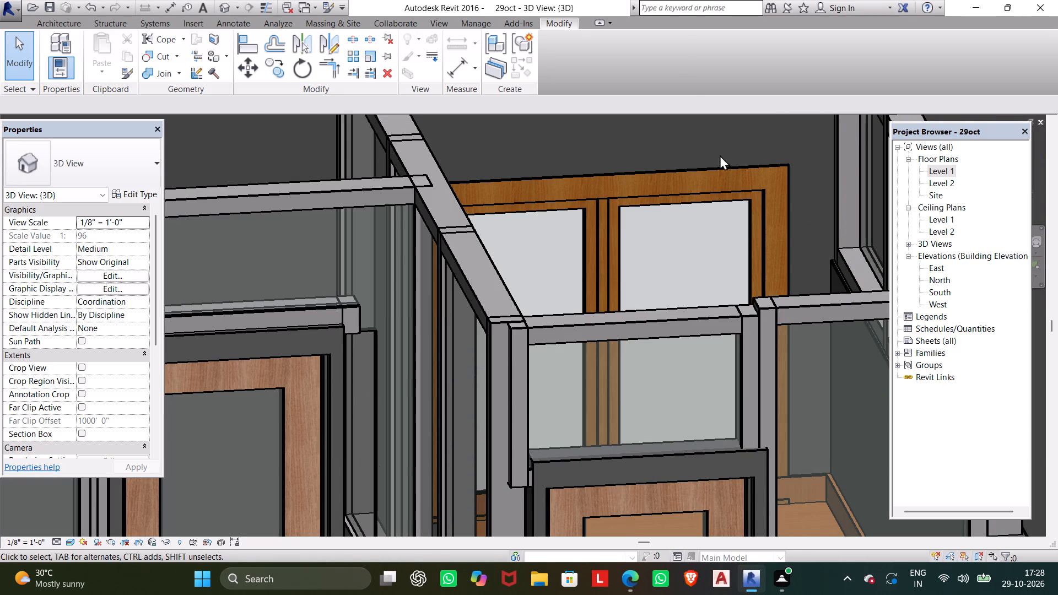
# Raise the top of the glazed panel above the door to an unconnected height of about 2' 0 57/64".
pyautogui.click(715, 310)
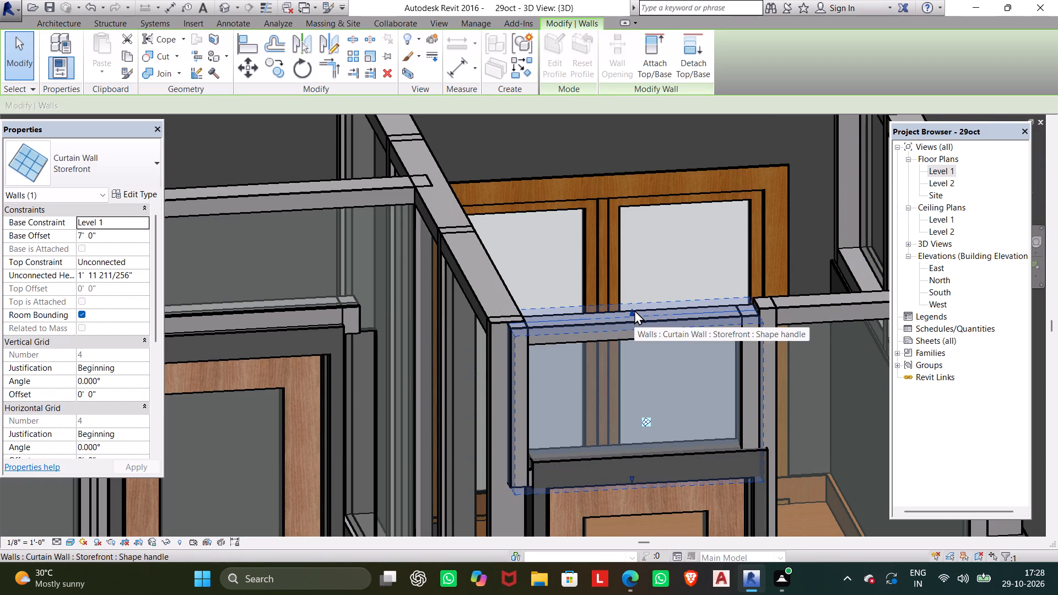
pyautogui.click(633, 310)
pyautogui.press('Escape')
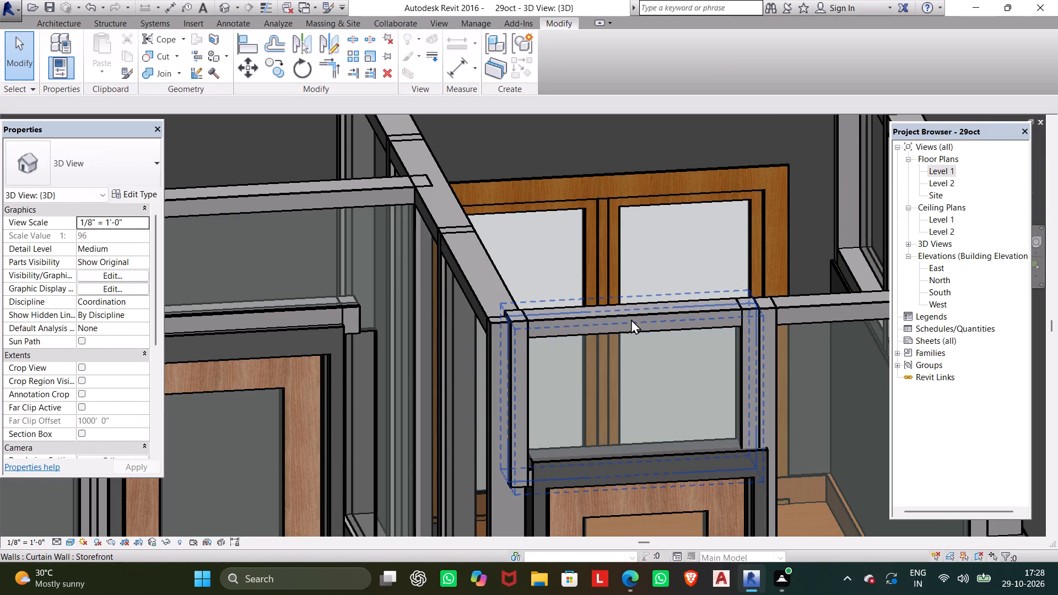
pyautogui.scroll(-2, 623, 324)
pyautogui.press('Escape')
# Adjust the top of the glazed panel above the door to an unconnected height of about 2' 0 55/128".
pyautogui.scroll(8, 530, 307)
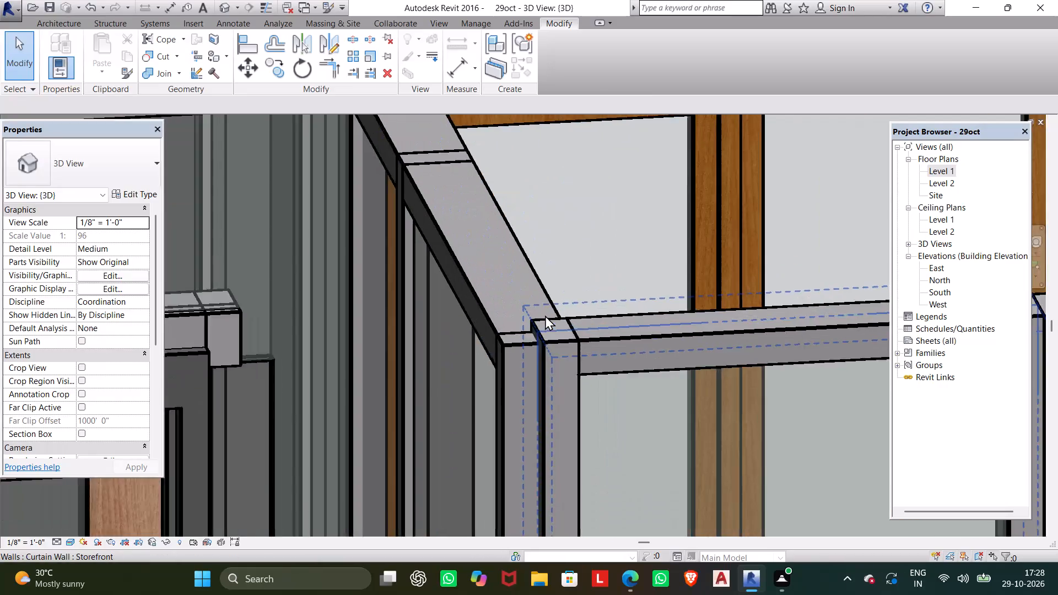
pyautogui.scroll(4, 545, 315)
pyautogui.scroll(-15, 523, 351)
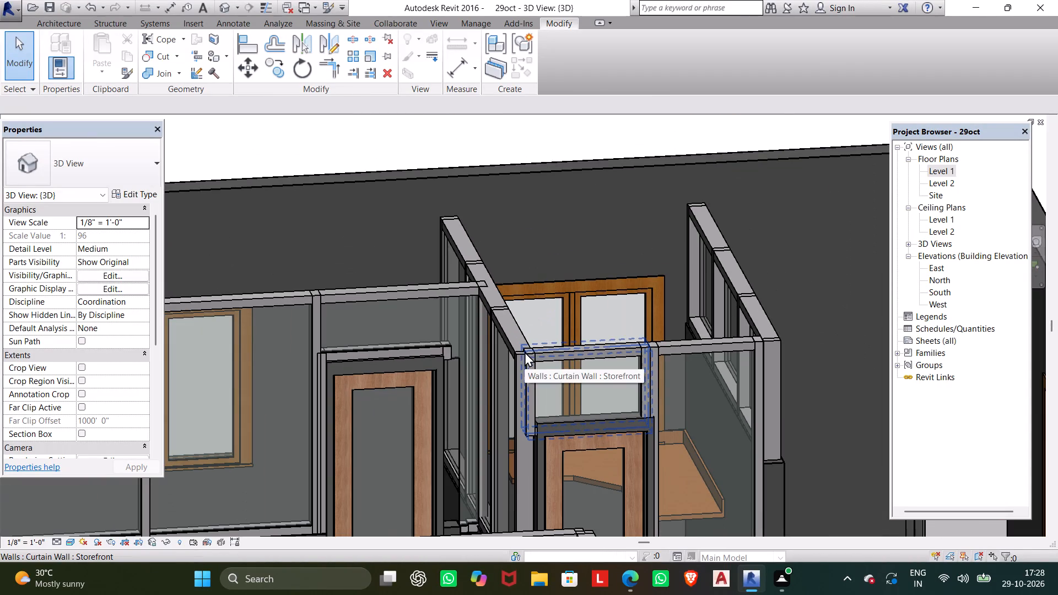
pyautogui.press('Escape')
pyautogui.scroll(3, 515, 336)
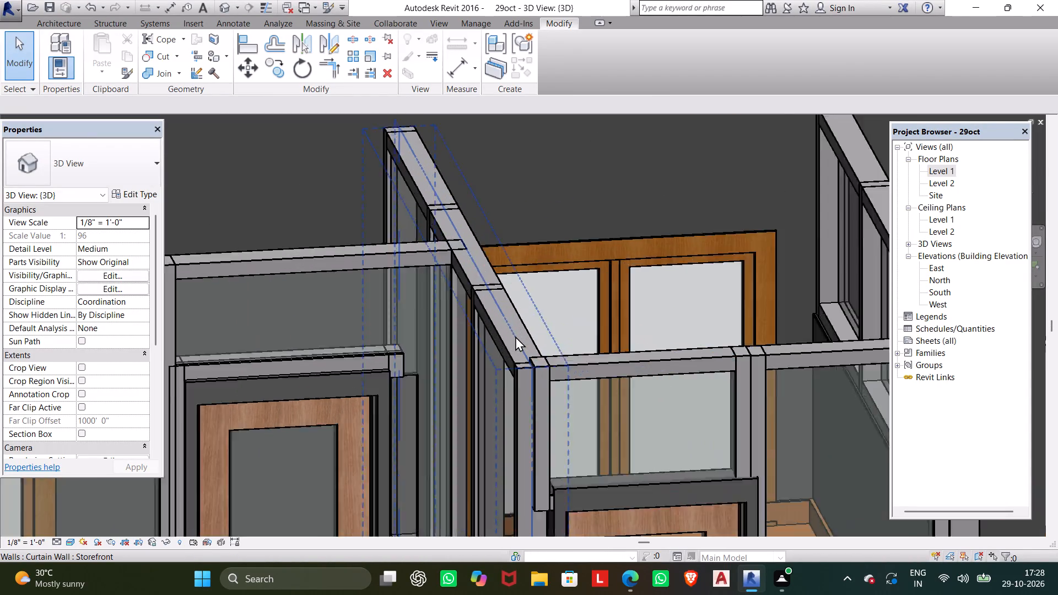
pyautogui.scroll(9, 515, 336)
pyautogui.click(597, 427)
pyautogui.scroll(-1, 658, 425)
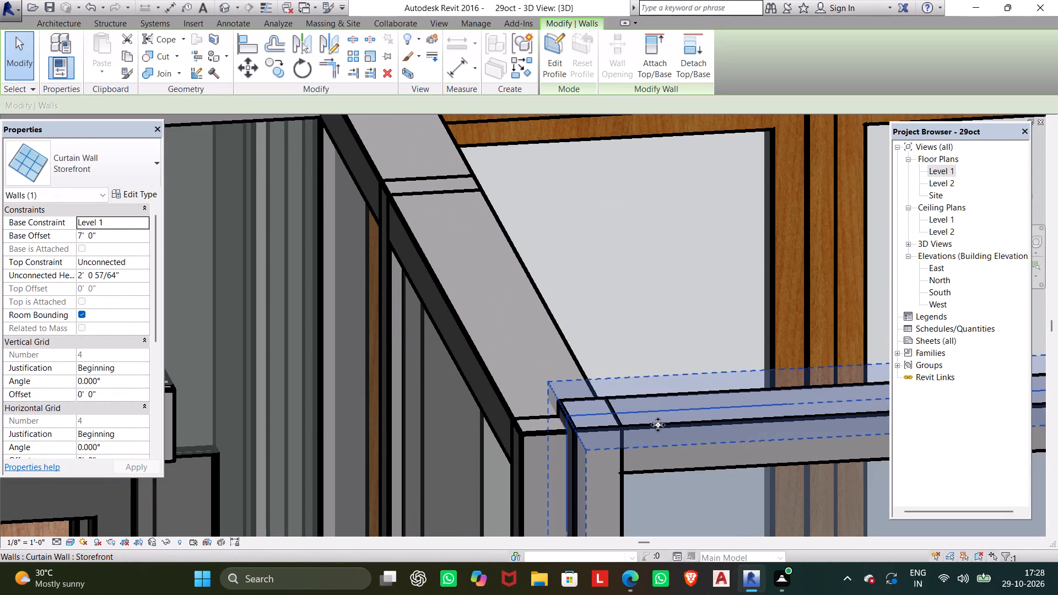
pyautogui.moveTo(658, 425); pyautogui.dragTo(451, 343, button='middle')
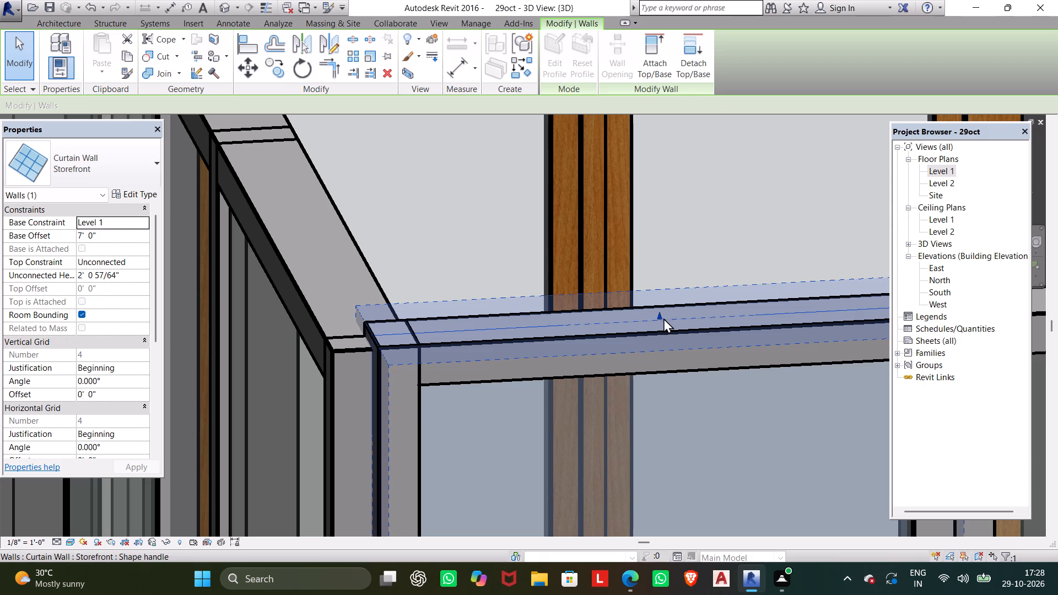
pyautogui.moveTo(660, 316); pyautogui.dragTo(660, 320)
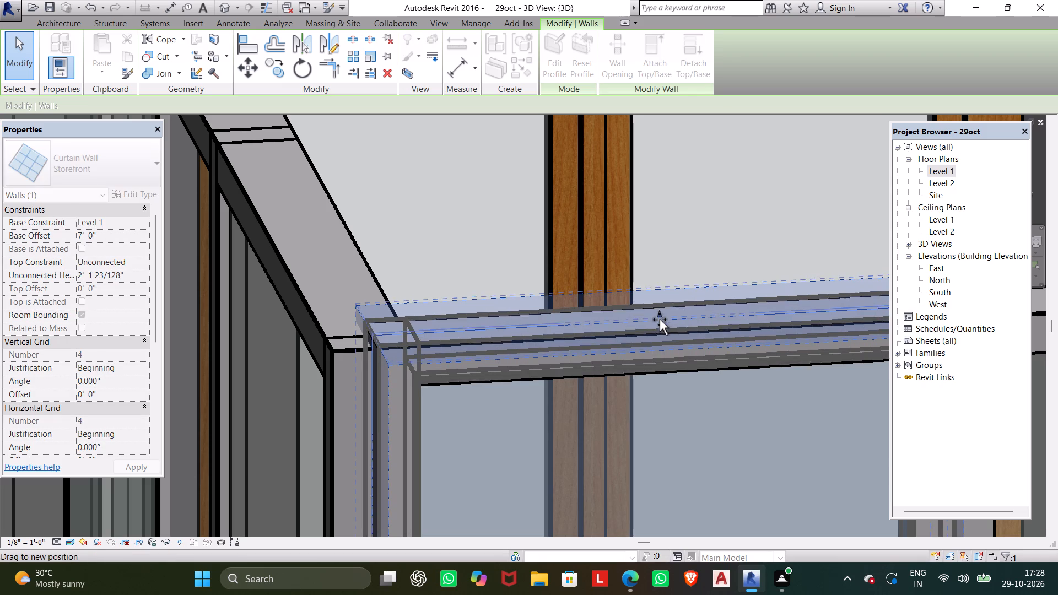
pyautogui.moveTo(660, 320); pyautogui.dragTo(663, 327)
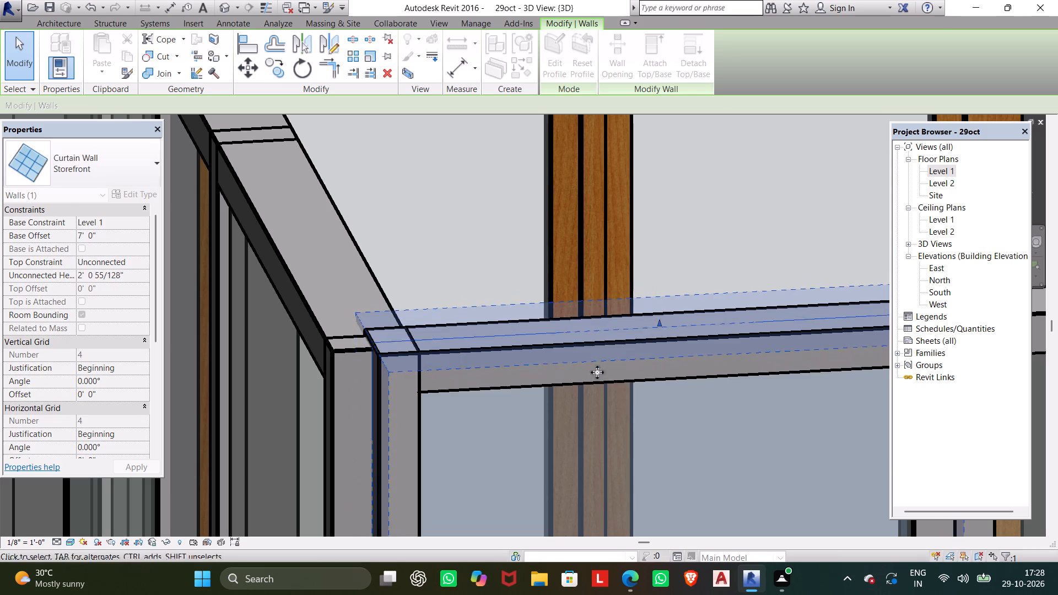
pyautogui.press('Escape')
# Nudge the glazed panel above the door two increments back toward the window behind it.
pyautogui.scroll(-5, 419, 329)
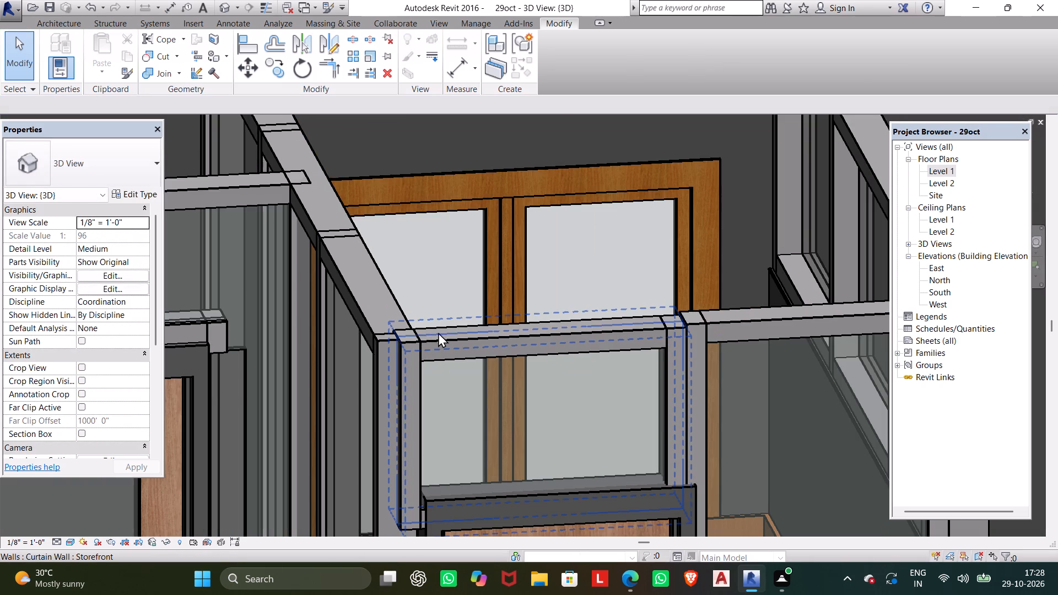
pyautogui.scroll(5, 612, 326)
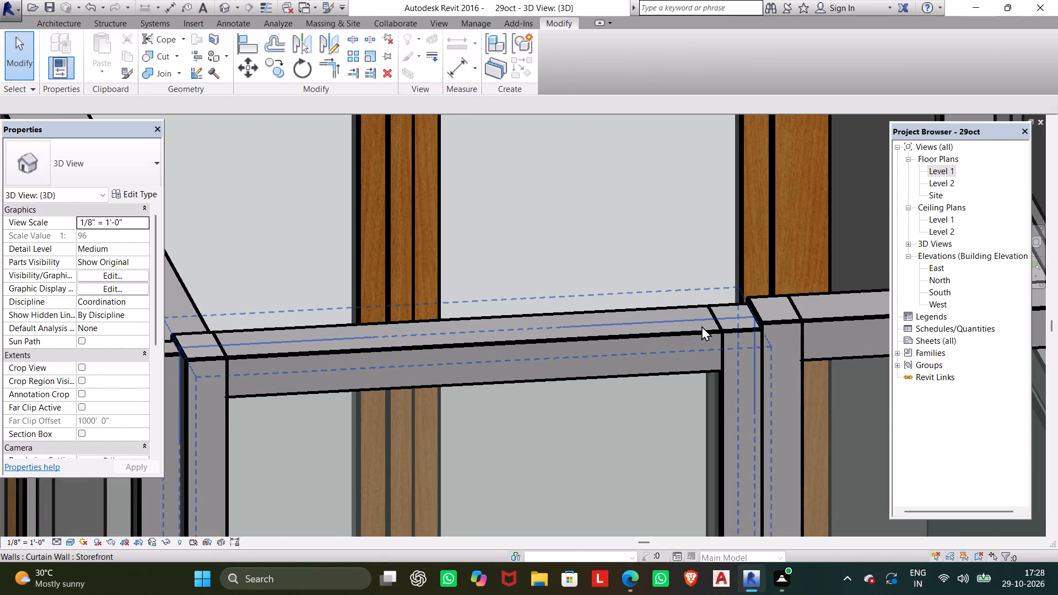
pyautogui.scroll(-10, 680, 328)
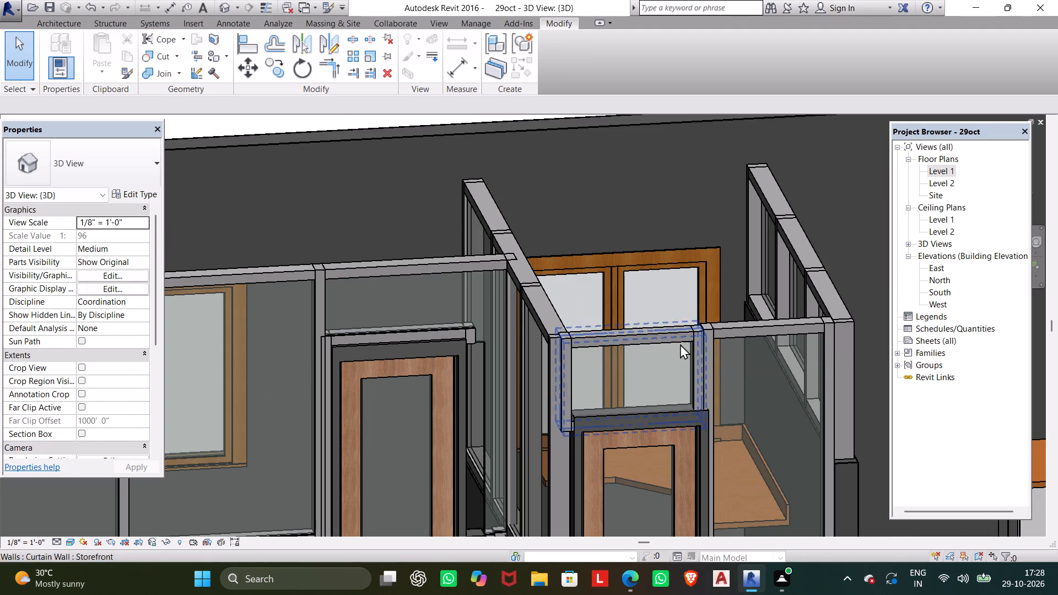
pyautogui.click(569, 428)
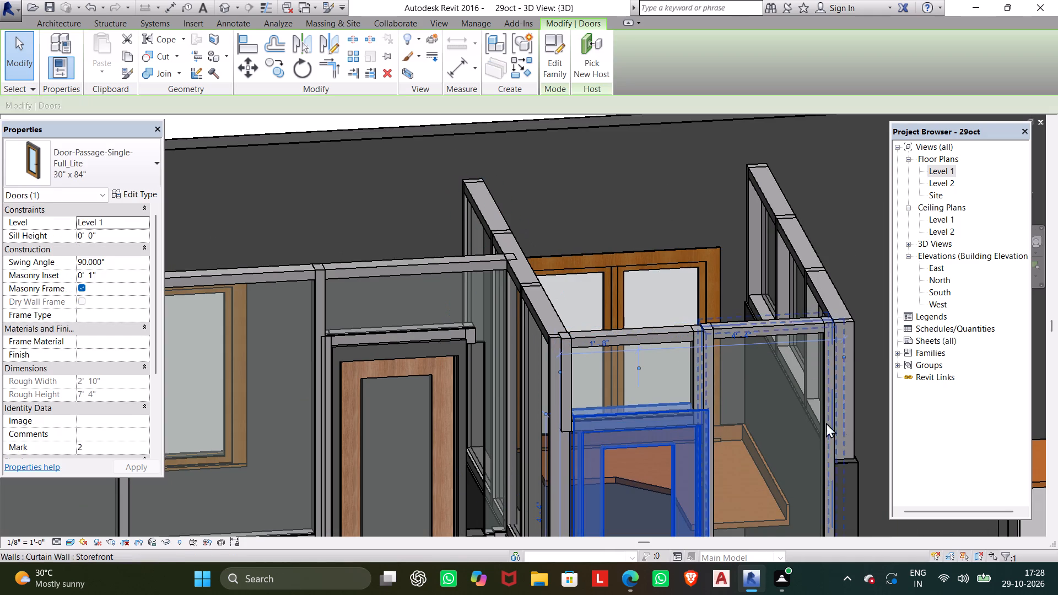
pyautogui.press('Escape')
pyautogui.click(669, 340)
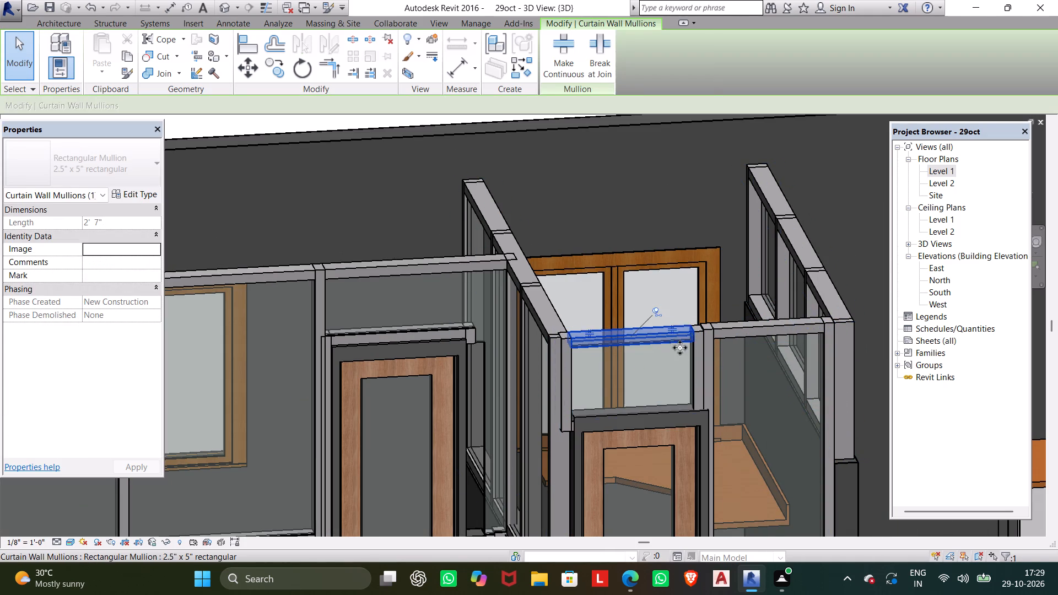
pyautogui.click(690, 361)
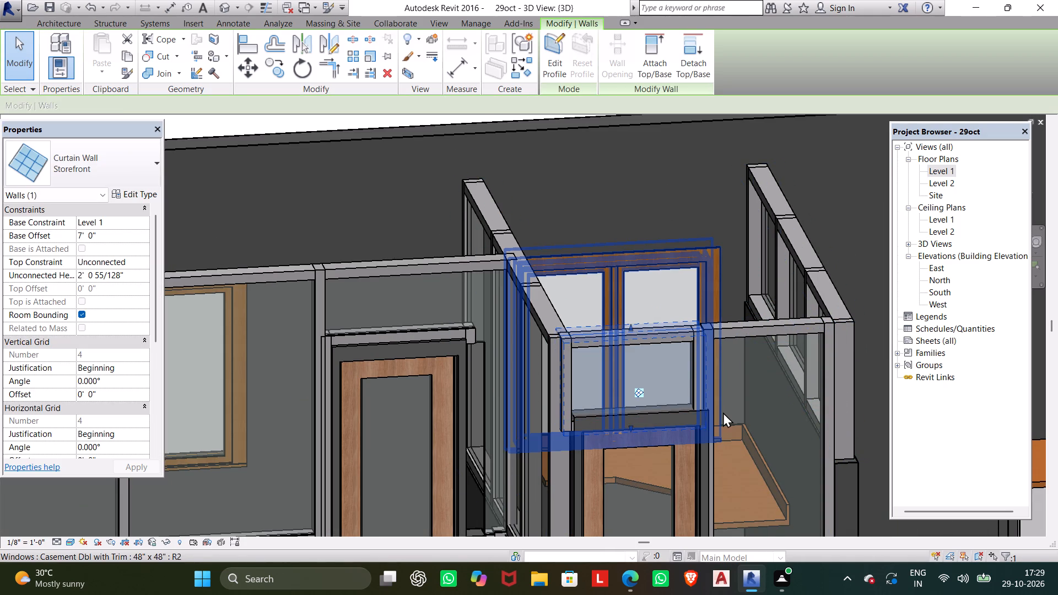
pyautogui.press('Up')
pyautogui.press('Up')
pyautogui.press('Escape')
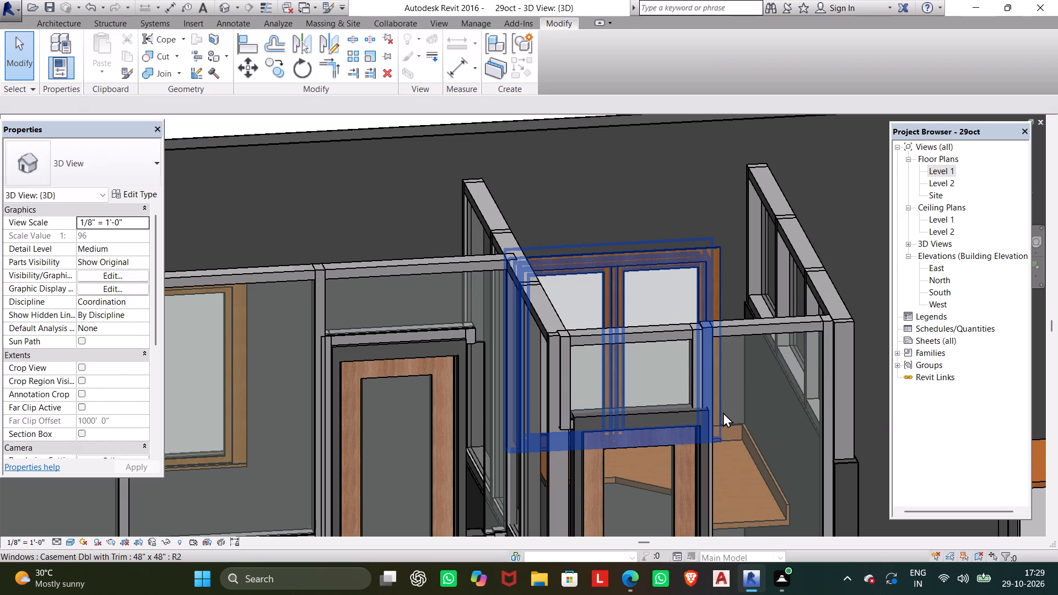
# Raise the bottom of the glazed panel above the door to a base offset of 7' 4".
pyautogui.press('Escape')
pyautogui.press('Escape')
pyautogui.click(558, 421)
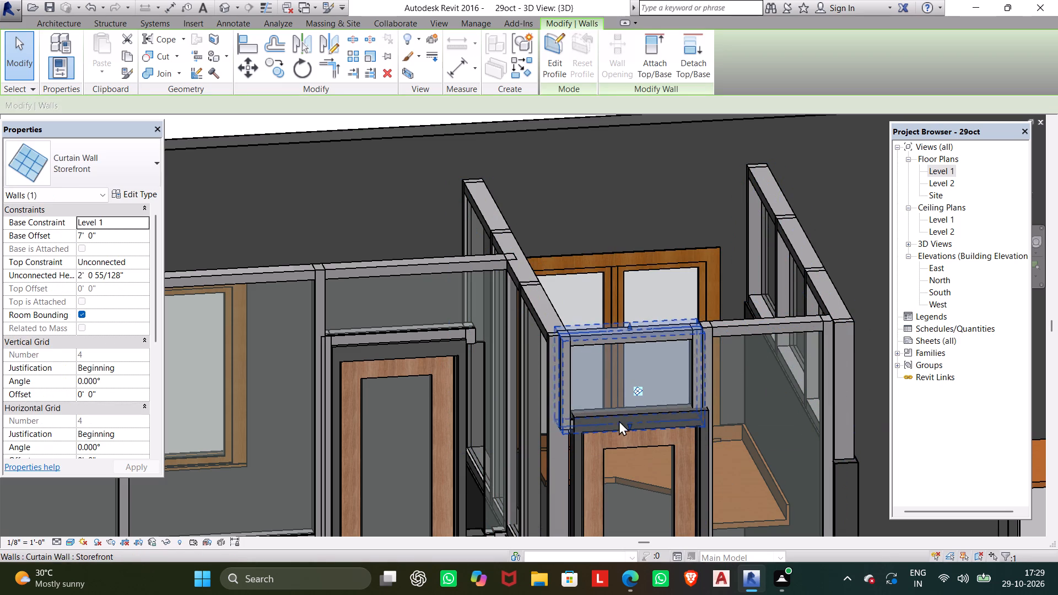
pyautogui.moveTo(629, 424); pyautogui.dragTo(631, 406)
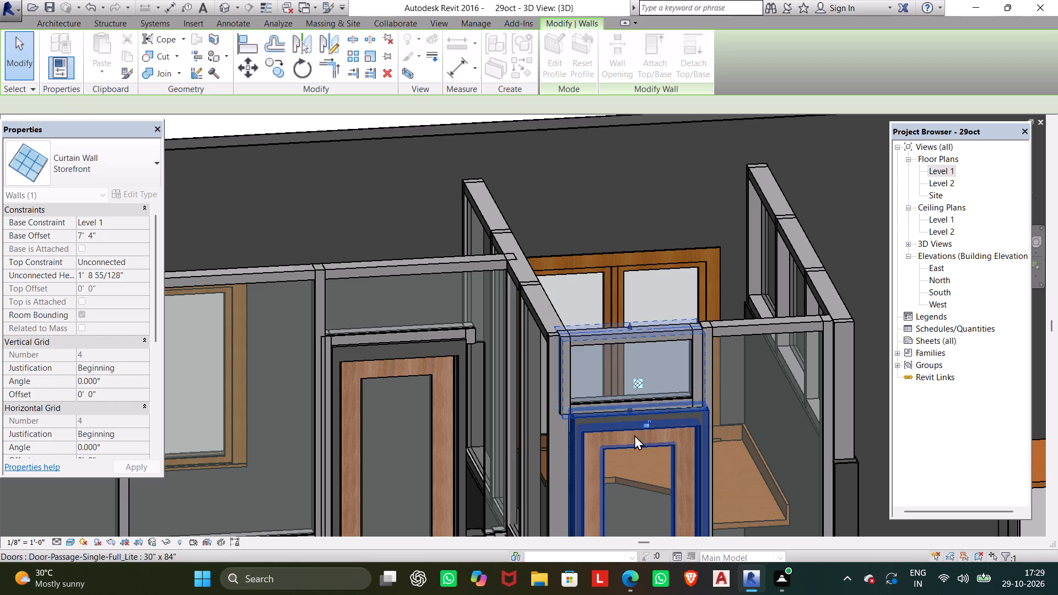
pyautogui.press('Escape')
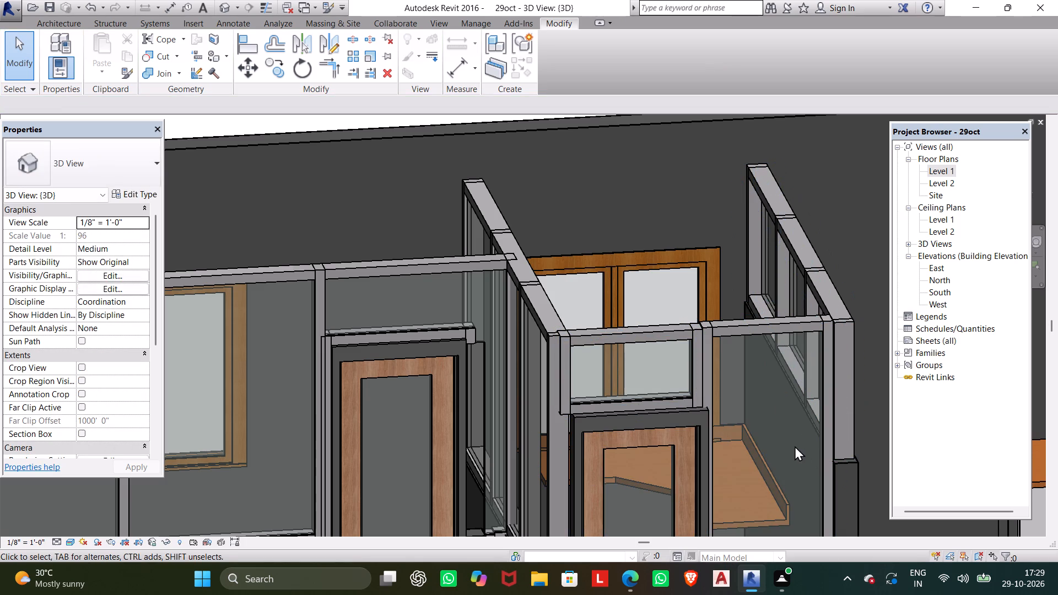
pyautogui.press('Escape')
# Examine the glazed partitions, doors and windows of the whole office from several sides in 3D.
pyautogui.scroll(-6, 762, 399)
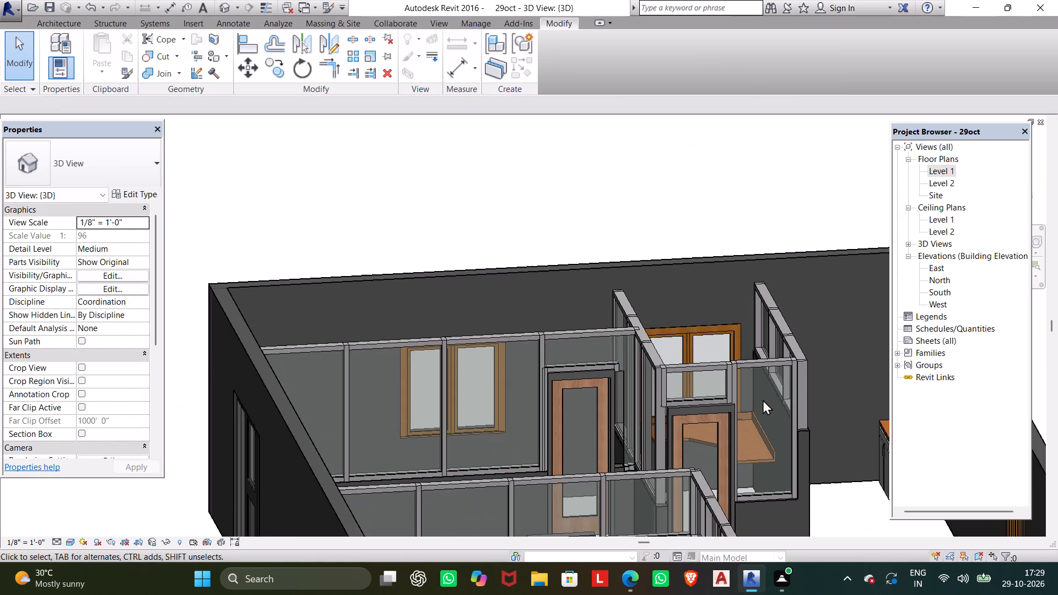
pyautogui.scroll(-2, 757, 396)
pyautogui.moveTo(737, 401); pyautogui.dragTo(624, 321, button='middle')
pyautogui.scroll(-1, 728, 396)
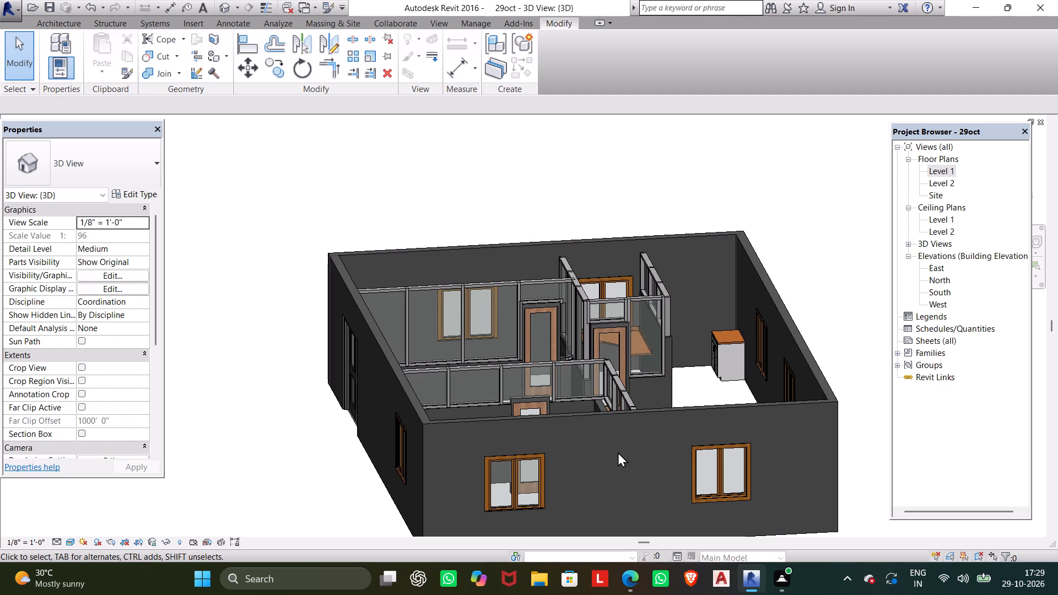
pyautogui.keyDown('shift'); pyautogui.moveTo(599, 447); pyautogui.dragTo(424, 469, button='middle'); pyautogui.keyUp('shift')
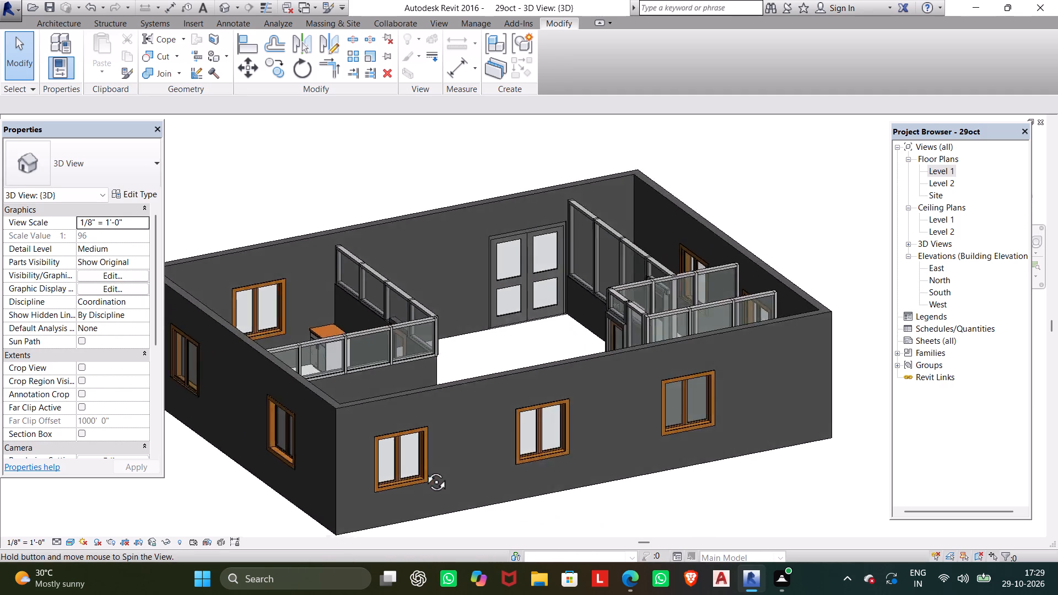
pyautogui.keyDown('shift'); pyautogui.moveTo(424, 469); pyautogui.dragTo(195, 478, button='middle'); pyautogui.keyUp('shift')
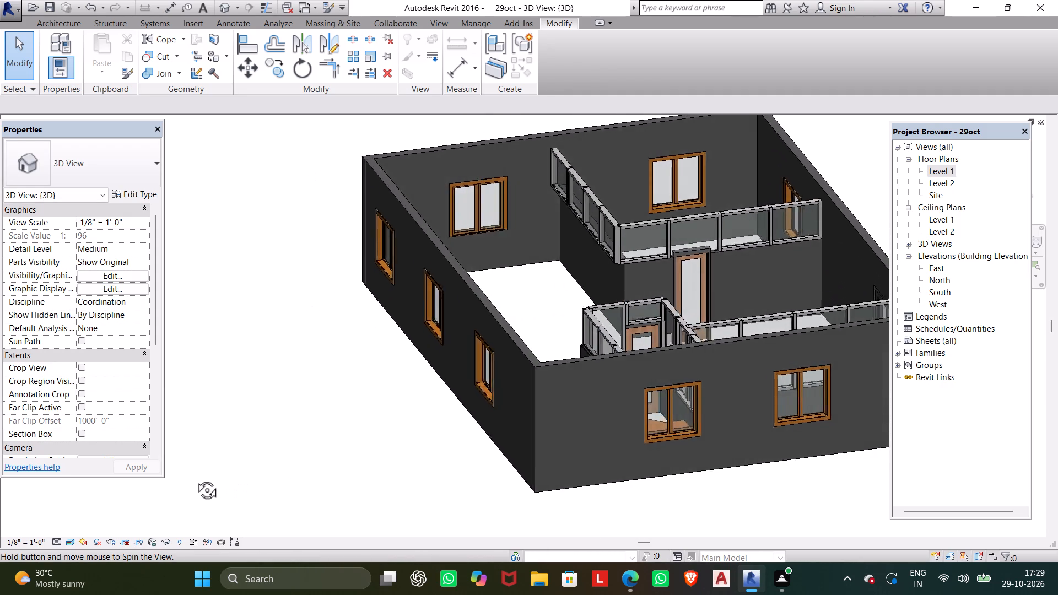
pyautogui.keyDown('shift'); pyautogui.moveTo(195, 478); pyautogui.dragTo(261, 478, button='middle'); pyautogui.keyUp('shift')
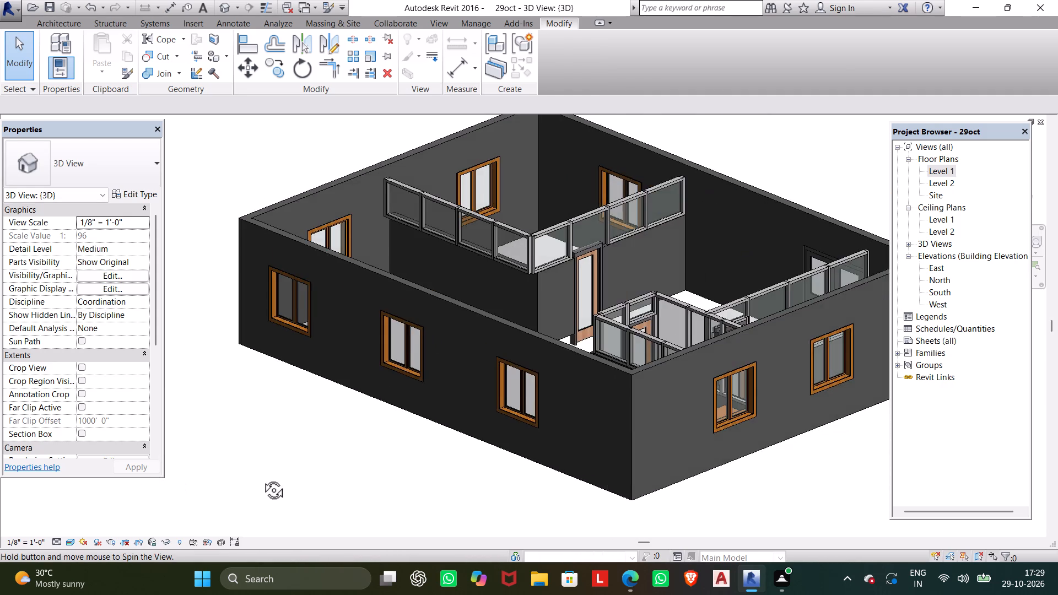
pyautogui.keyDown('shift'); pyautogui.moveTo(261, 478); pyautogui.dragTo(262, 457, button='middle'); pyautogui.keyUp('shift')
pyautogui.scroll(11, 484, 281)
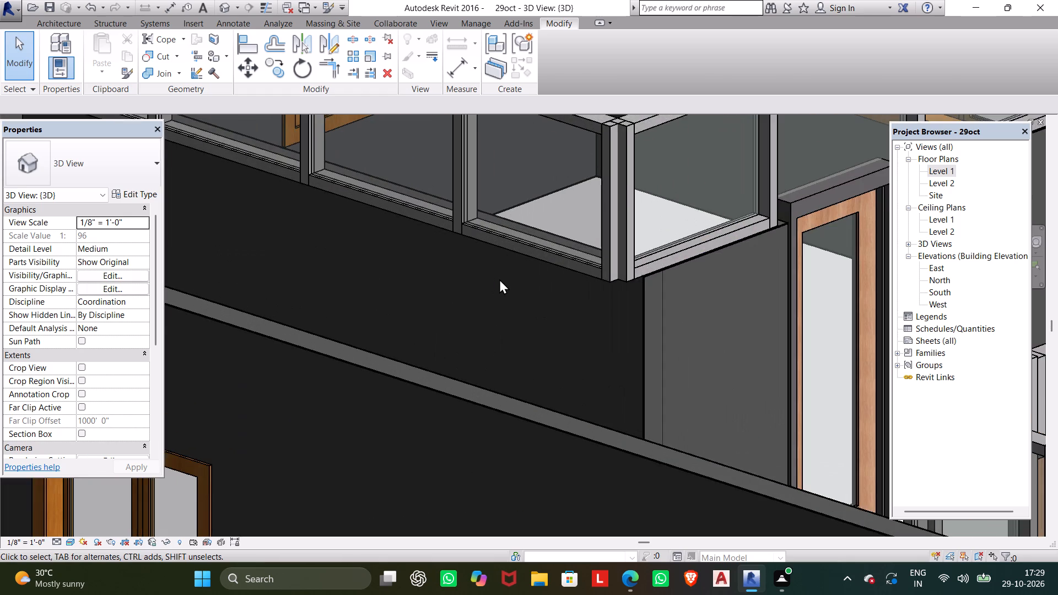
pyautogui.scroll(-3, 787, 235)
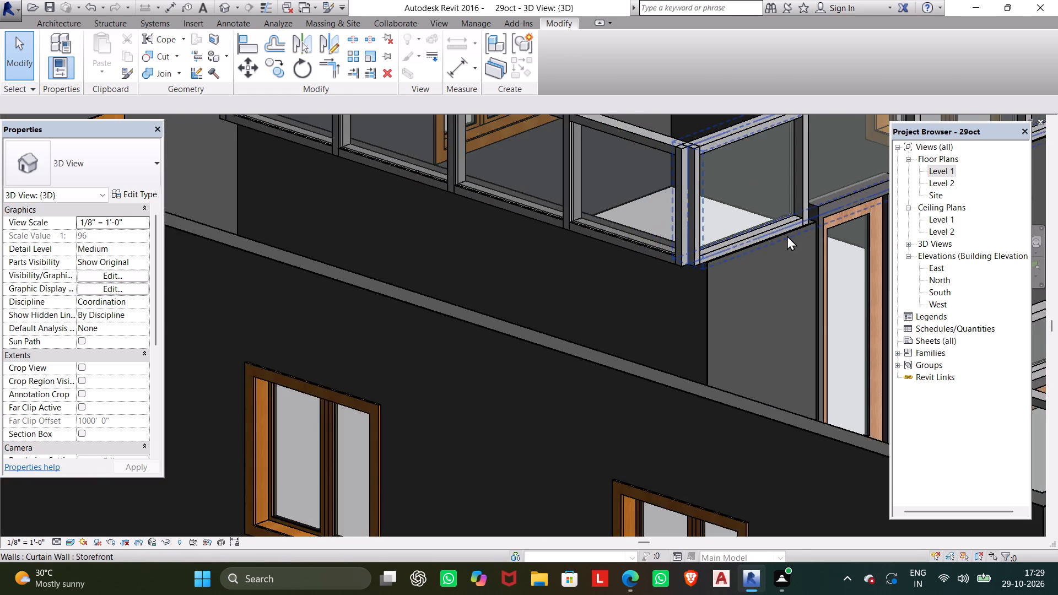
pyautogui.scroll(-4, 787, 235)
pyautogui.moveTo(785, 237); pyautogui.dragTo(582, 344, button='middle')
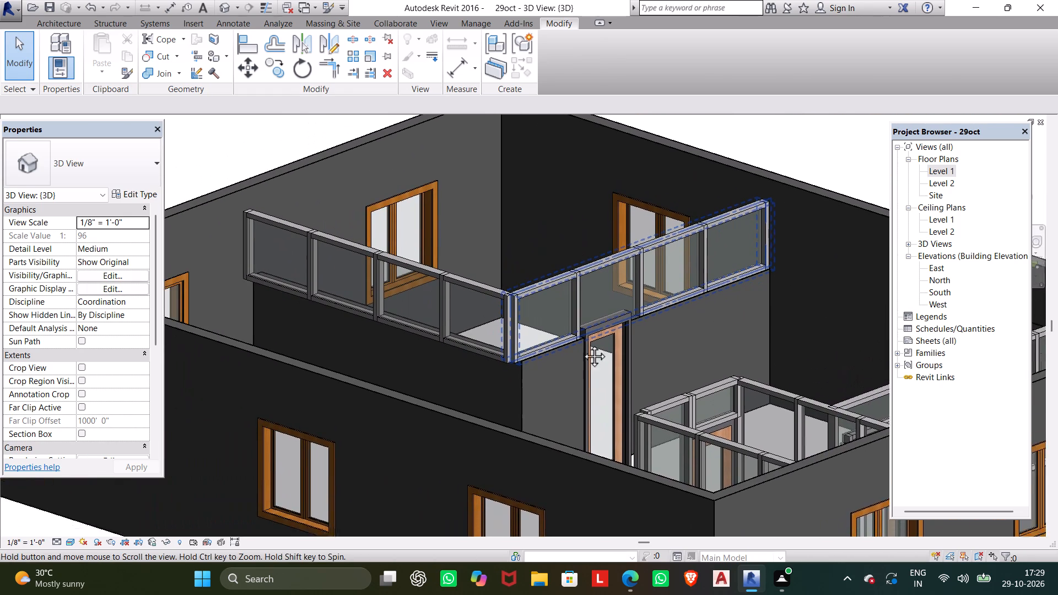
pyautogui.moveTo(582, 344); pyautogui.dragTo(596, 325, button='middle')
pyautogui.keyDown('shift'); pyautogui.moveTo(579, 314); pyautogui.dragTo(482, 318, button='middle'); pyautogui.keyUp('shift')
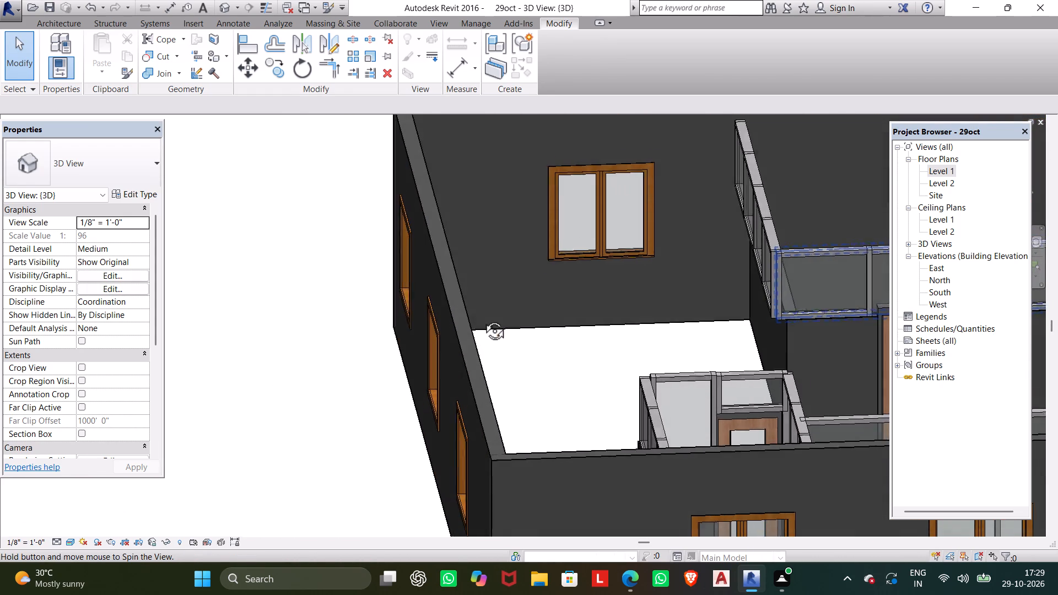
pyautogui.keyDown('shift'); pyautogui.moveTo(482, 318); pyautogui.dragTo(483, 317, button='middle'); pyautogui.keyUp('shift')
pyautogui.scroll(-1, 527, 315)
pyautogui.moveTo(528, 316); pyautogui.dragTo(390, 344, button='middle')
pyautogui.scroll(-4, 440, 351)
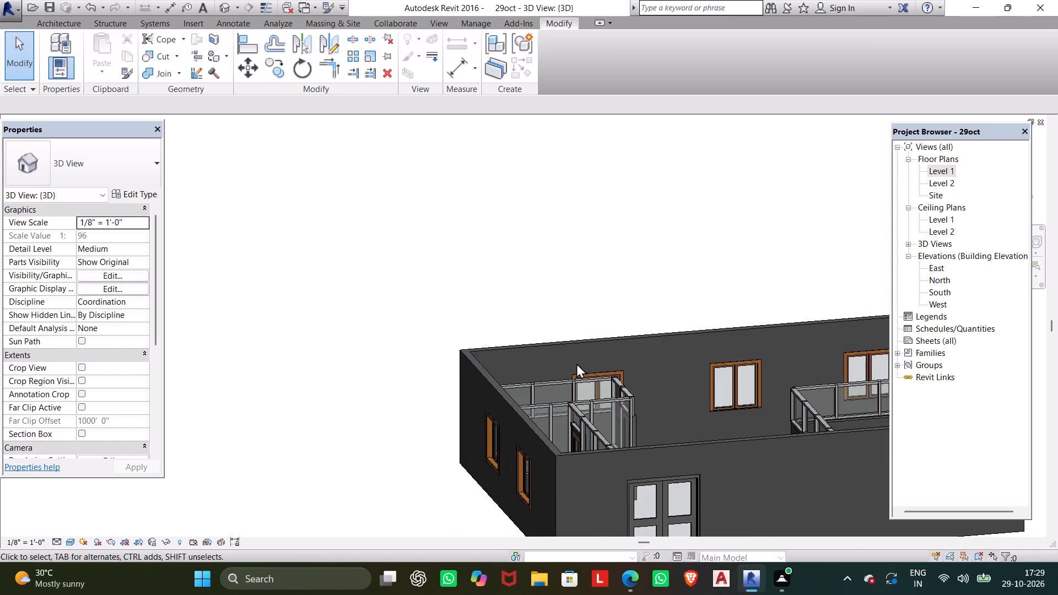
pyautogui.scroll(-2, 596, 359)
pyautogui.moveTo(590, 359); pyautogui.dragTo(426, 326, button='middle')
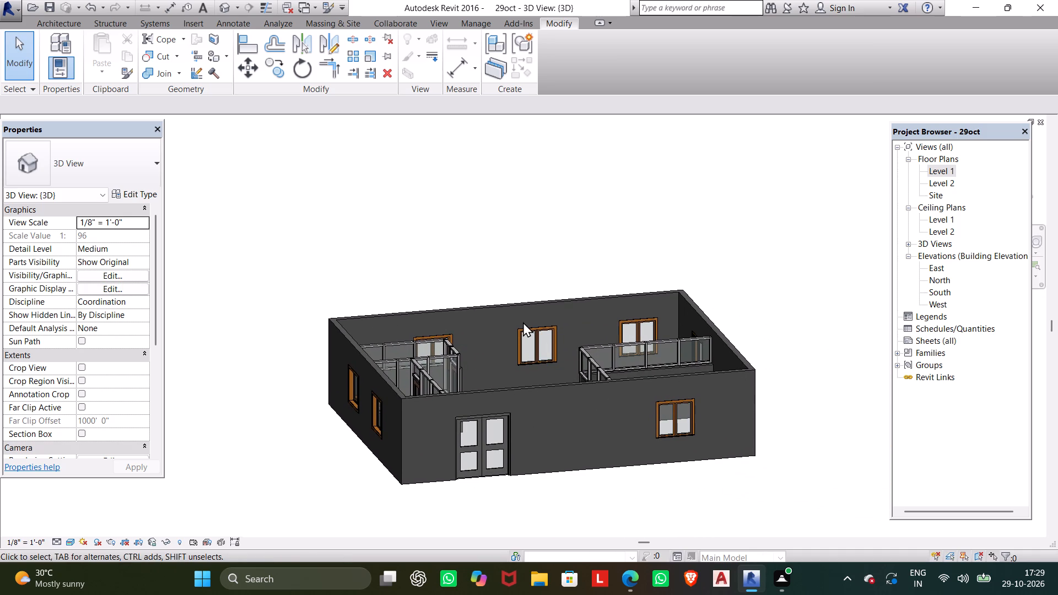
pyautogui.moveTo(523, 322); pyautogui.dragTo(497, 354, button='middle')
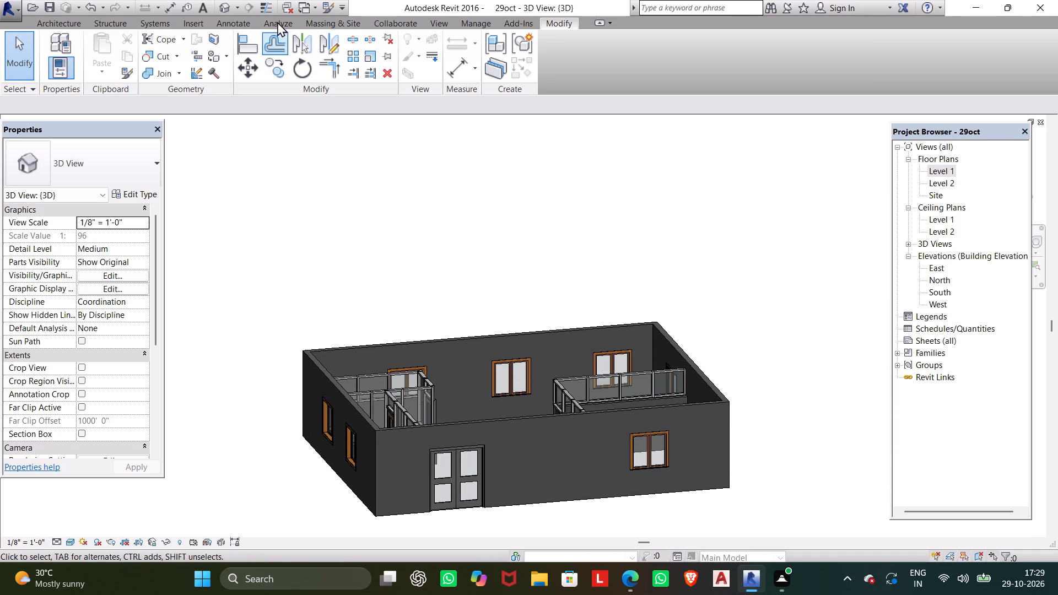
# Create a Generic - 12" architectural floor on Level 1 with a rectangular boundary of 40' 10" by 30' 10" along the exterior walls' outer corners.
pyautogui.doubleClick(931, 169)
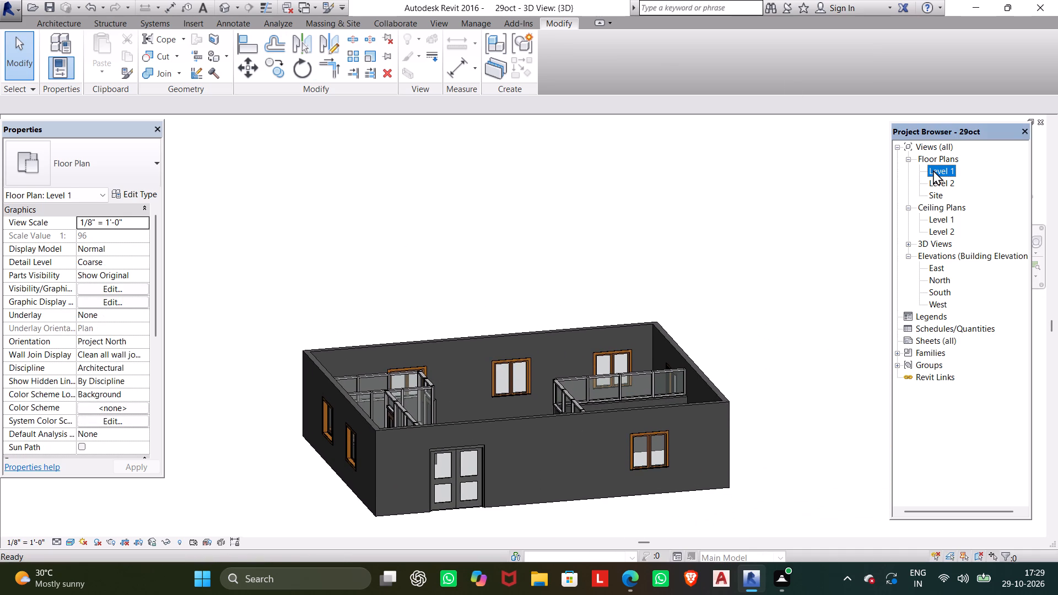
pyautogui.click(64, 21)
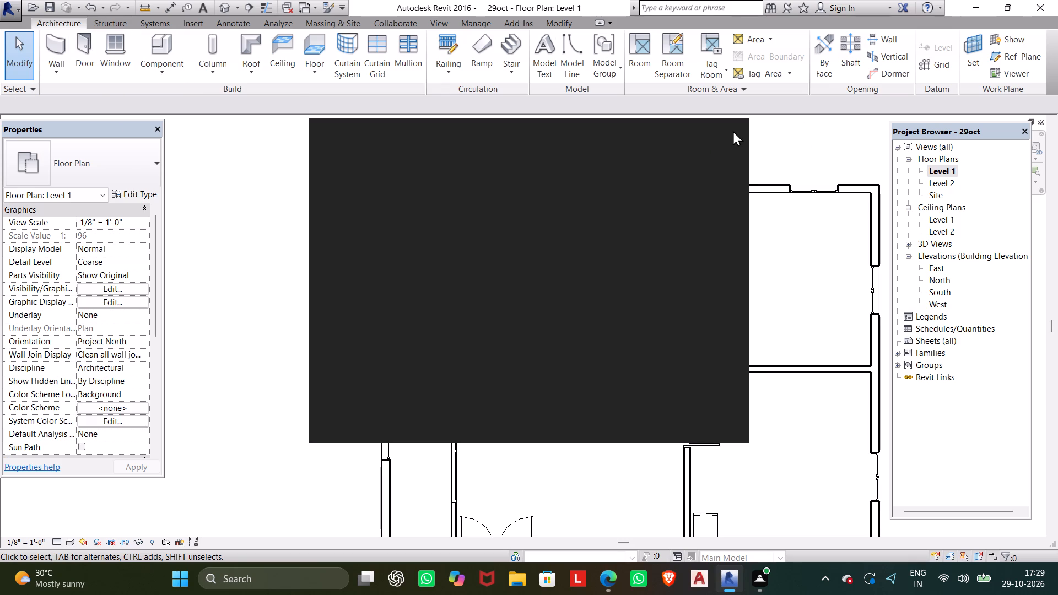
pyautogui.click(724, 137)
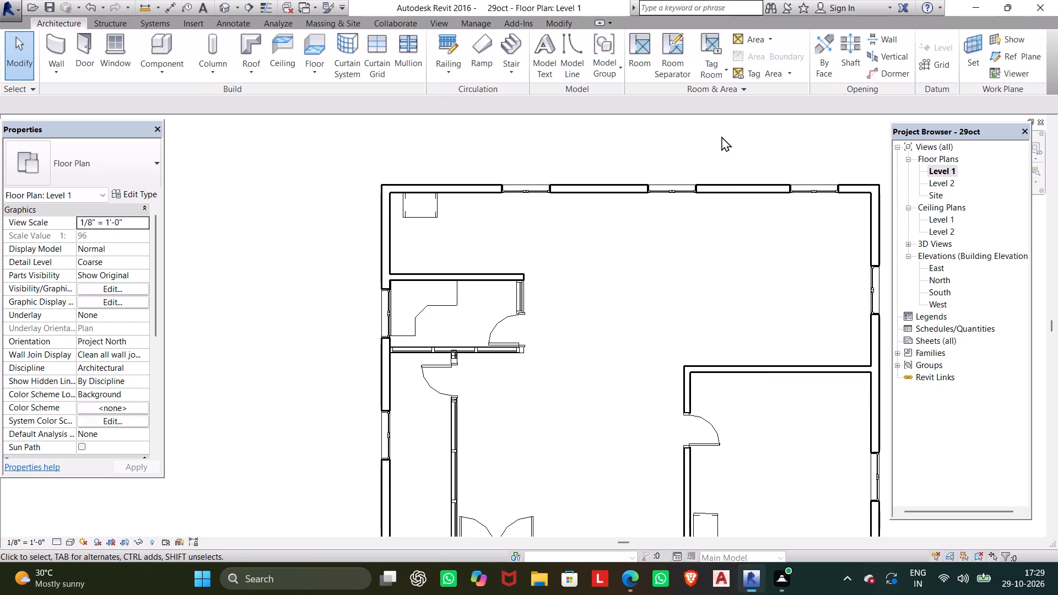
pyautogui.click(315, 67)
pyautogui.click(326, 95)
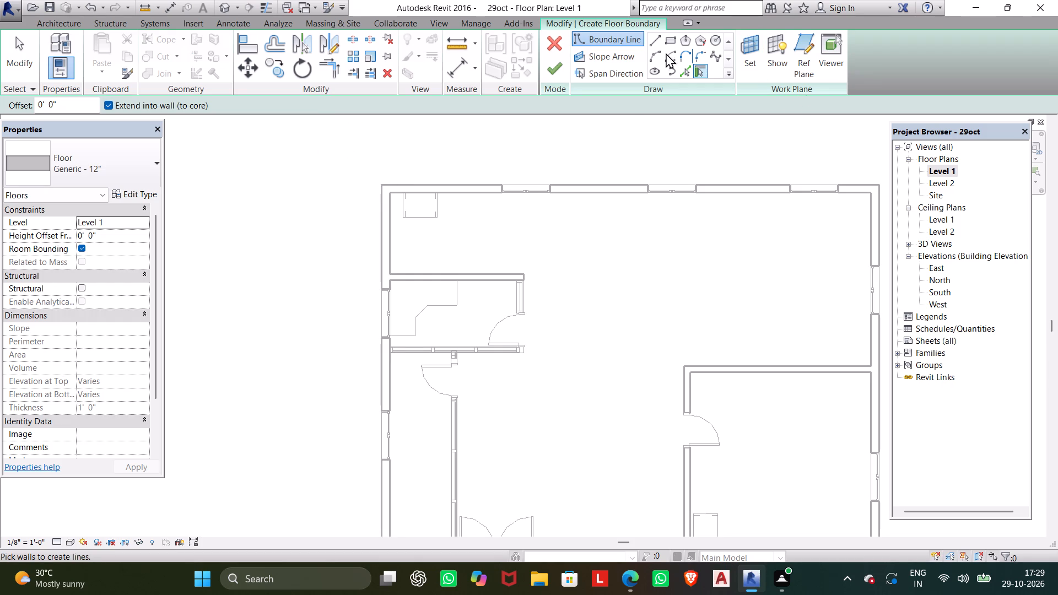
pyautogui.click(675, 44)
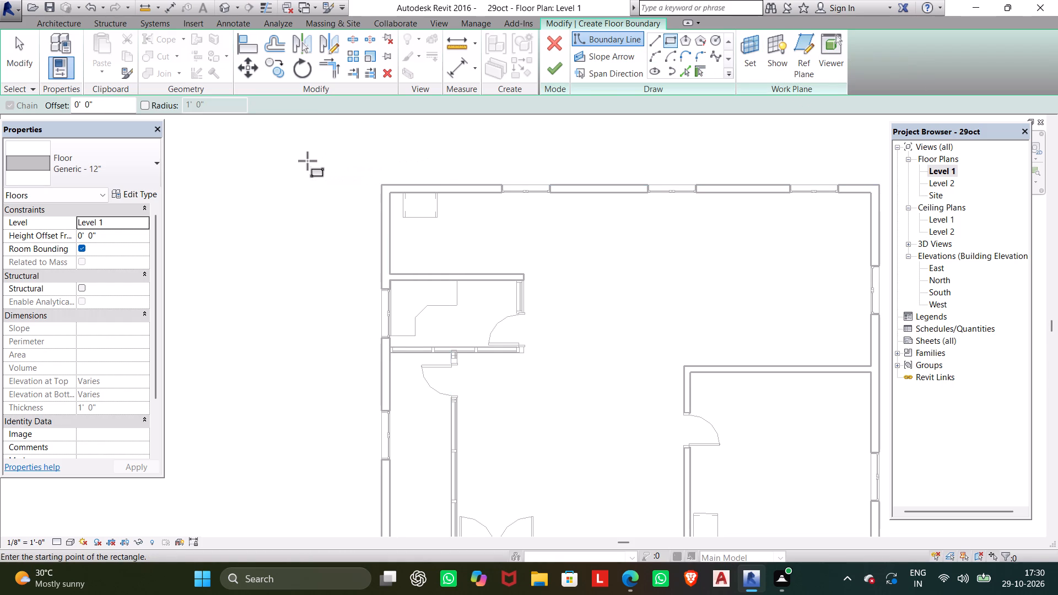
pyautogui.click(379, 183)
pyautogui.scroll(-3, 600, 340)
pyautogui.moveTo(599, 340); pyautogui.dragTo(412, 255, button='middle')
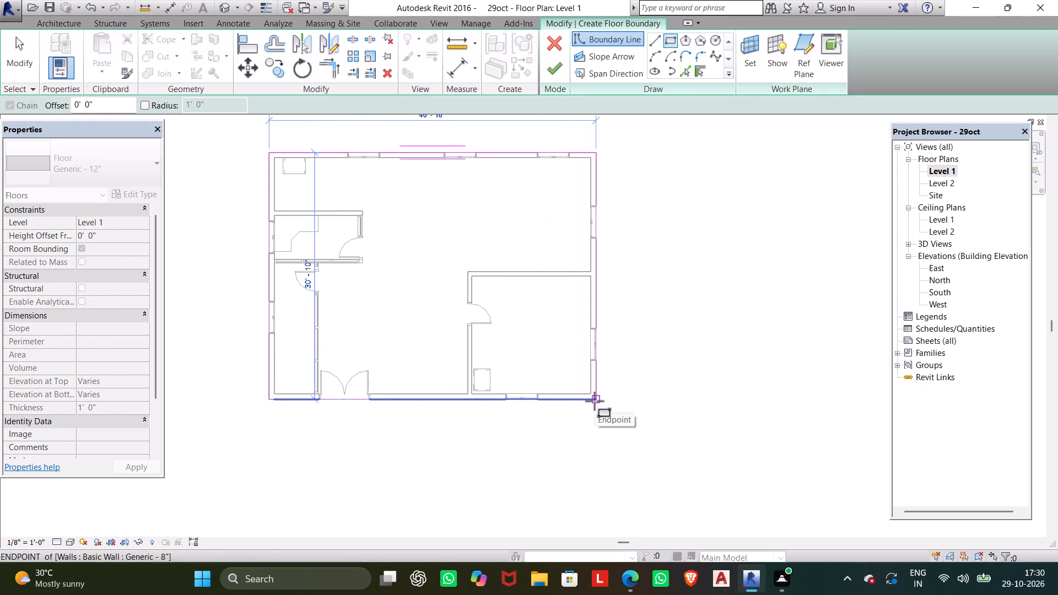
pyautogui.click(595, 401)
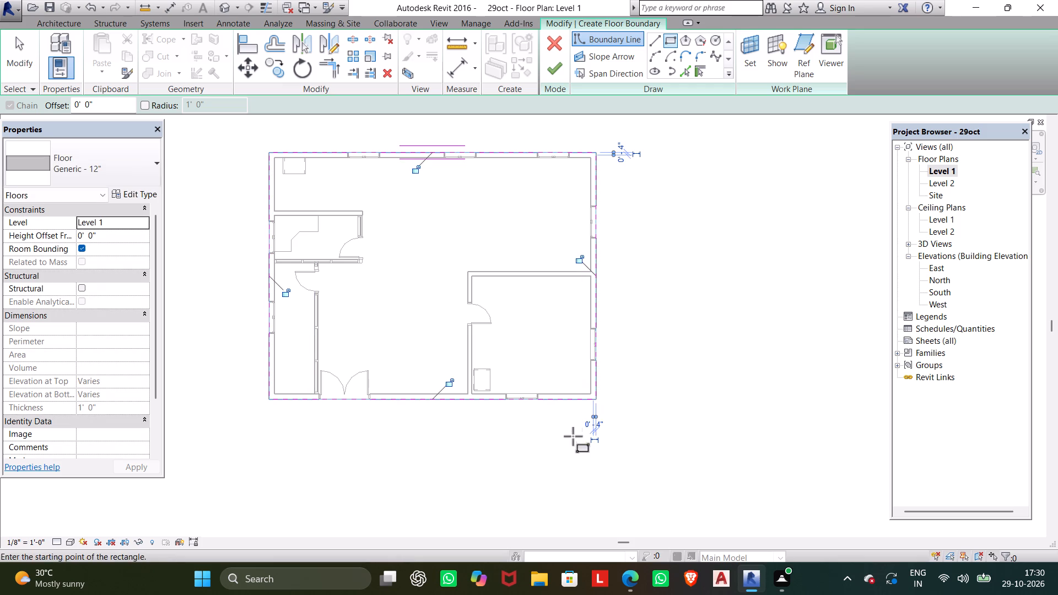
pyautogui.click(566, 73)
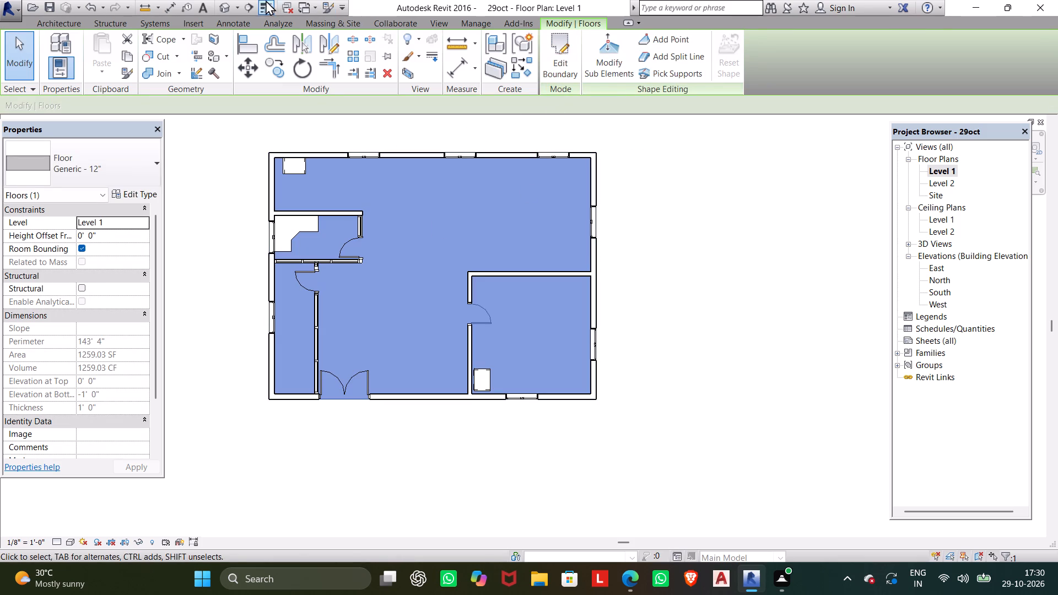
# Examine the new floor inside the office walls from several sides in the 3D view.
pyautogui.click(220, 7)
pyautogui.scroll(-1, 384, 265)
pyautogui.keyDown('shift'); pyautogui.moveTo(385, 267); pyautogui.dragTo(404, 439, button='middle'); pyautogui.keyUp('shift')
pyautogui.keyDown('shift'); pyautogui.scroll(-1, 390, 339); pyautogui.keyUp('shift')
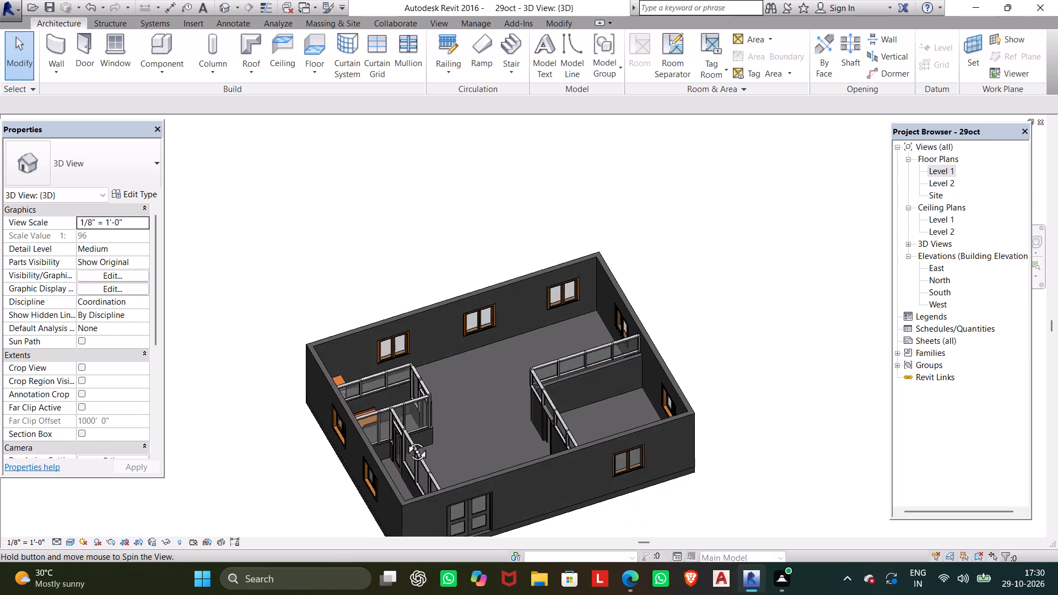
pyautogui.keyDown('shift'); pyautogui.moveTo(404, 439); pyautogui.dragTo(670, 295, button='middle'); pyautogui.keyUp('shift')
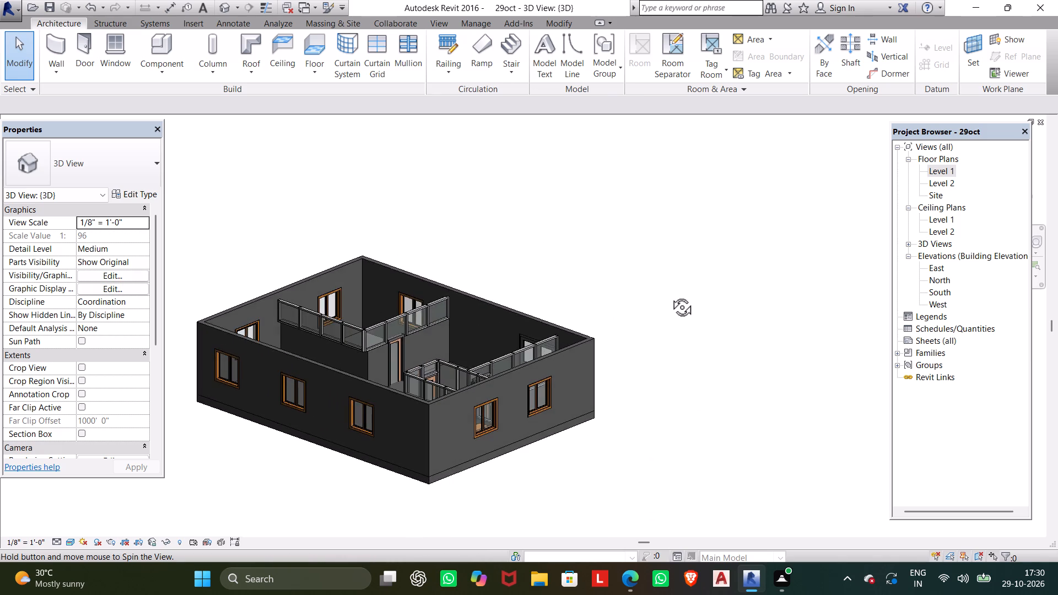
pyautogui.keyDown('shift'); pyautogui.moveTo(670, 295); pyautogui.dragTo(330, 364, button='middle'); pyautogui.keyUp('shift')
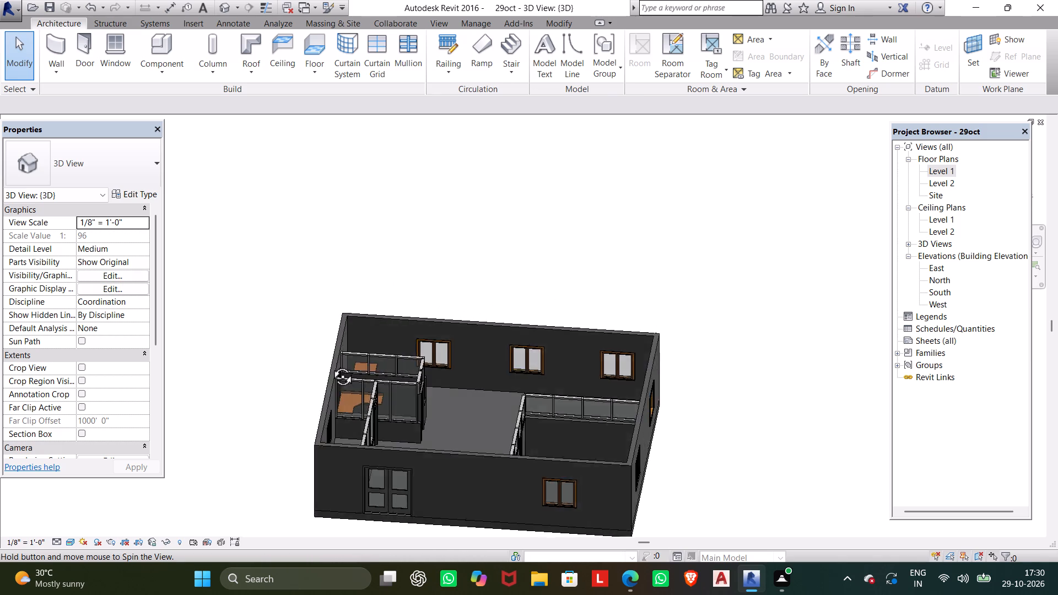
pyautogui.keyDown('shift'); pyautogui.moveTo(330, 364); pyautogui.dragTo(290, 365, button='middle'); pyautogui.keyUp('shift')
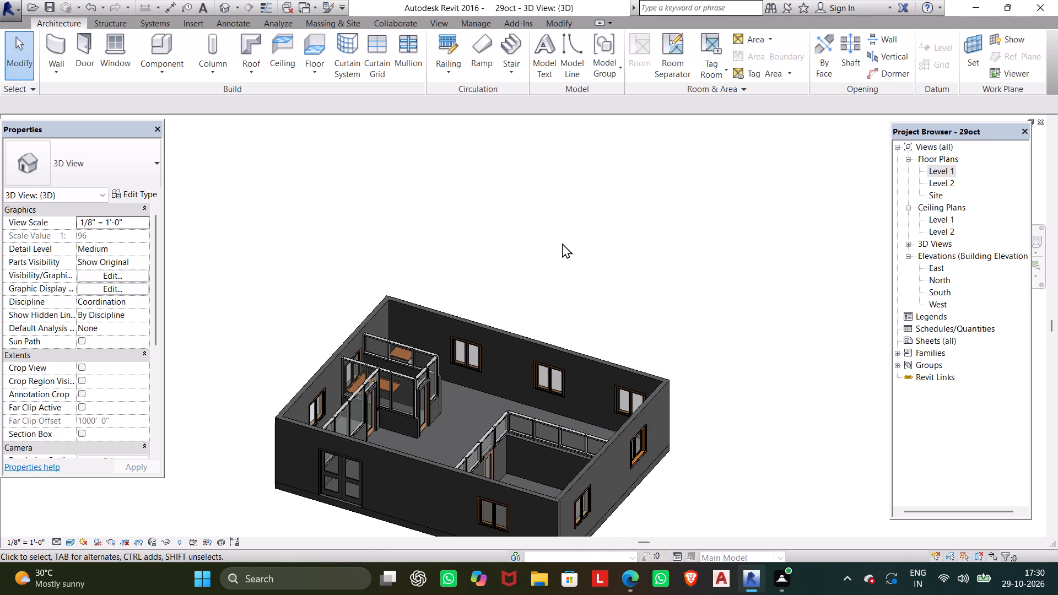
# Open the Level 1 floor plan.
pyautogui.doubleClick(938, 173)
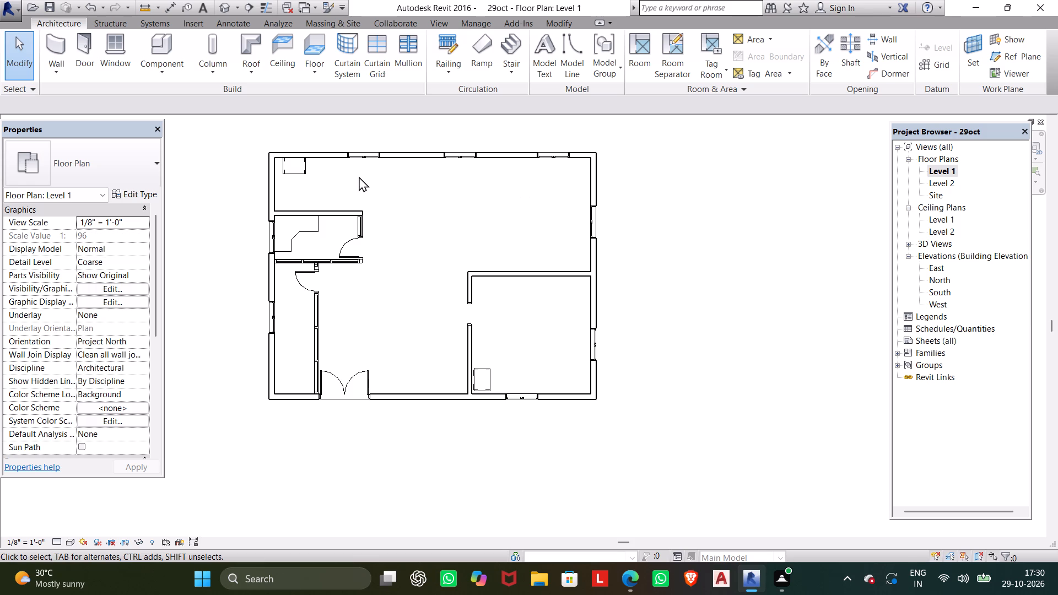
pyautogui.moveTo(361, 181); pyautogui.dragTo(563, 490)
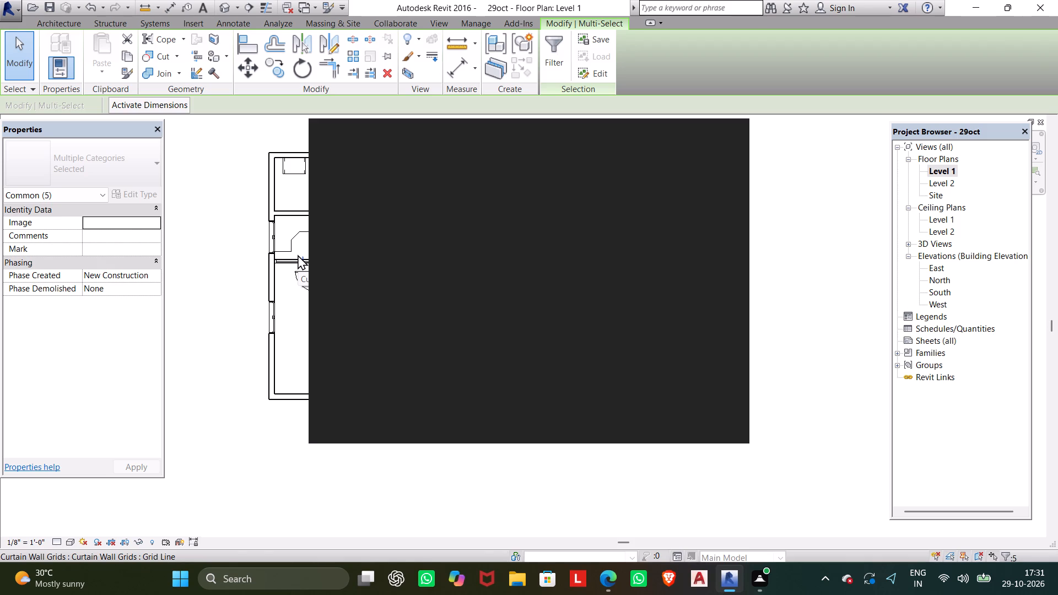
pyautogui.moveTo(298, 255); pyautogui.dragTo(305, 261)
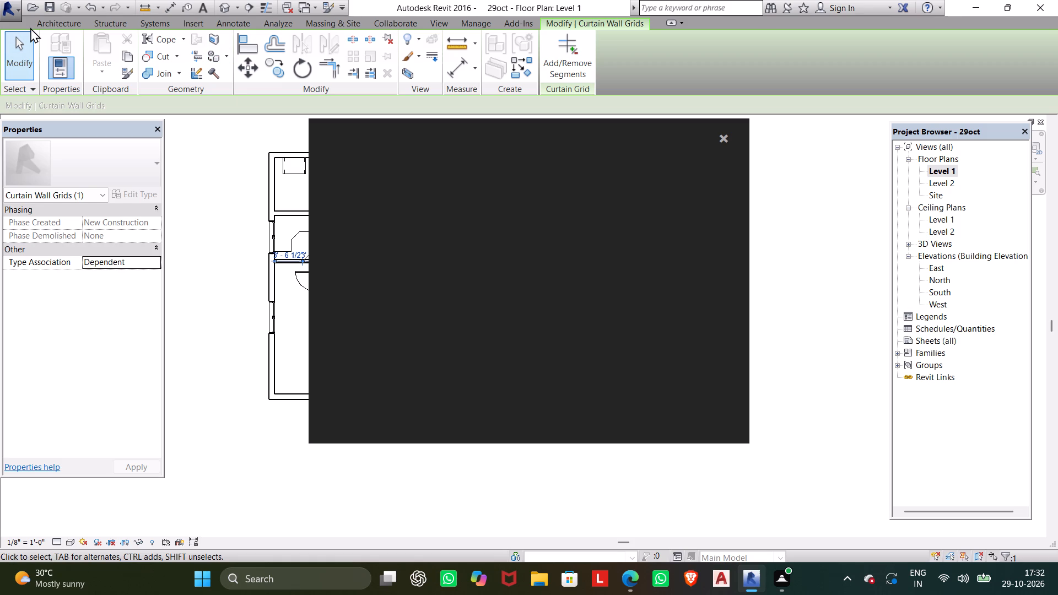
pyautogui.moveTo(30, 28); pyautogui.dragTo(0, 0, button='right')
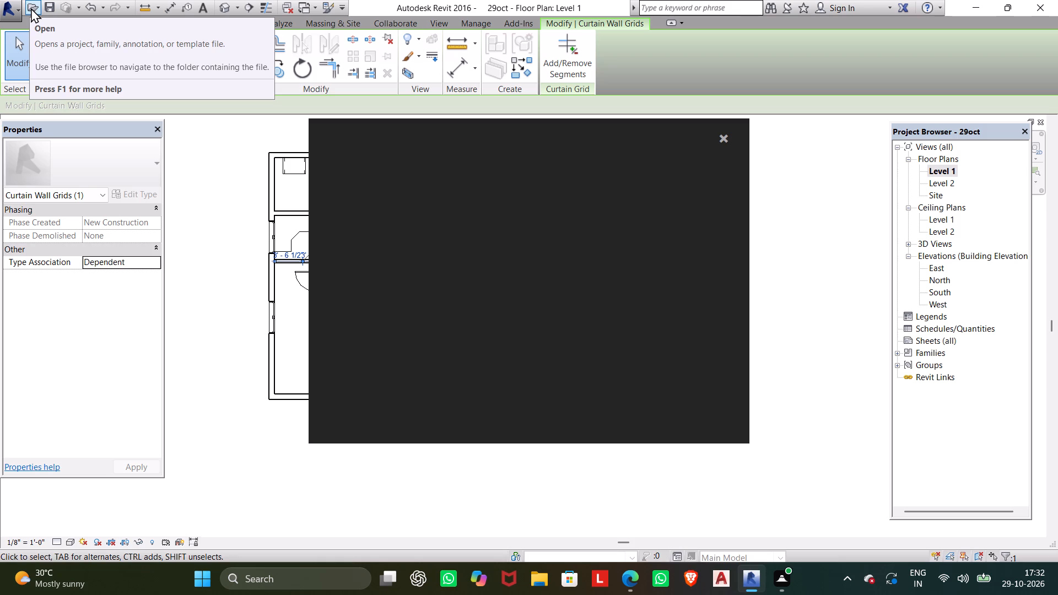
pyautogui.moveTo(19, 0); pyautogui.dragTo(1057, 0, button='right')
# Close Revit, dismiss the overlay notification, and save the changes to 29oct.
pyautogui.click(1057, 0)
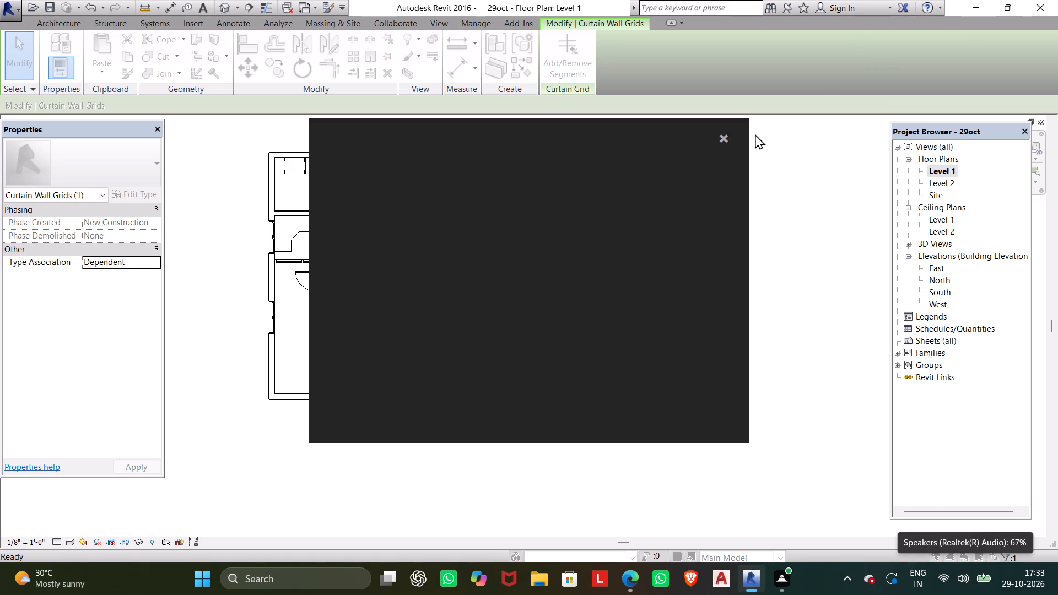
pyautogui.click(721, 138)
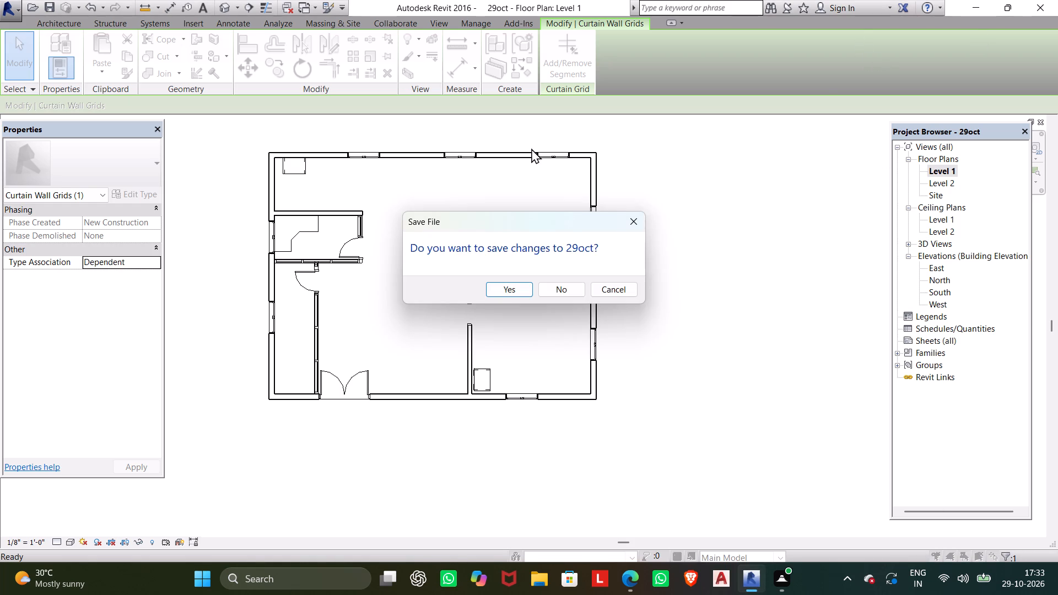
pyautogui.click(504, 290)
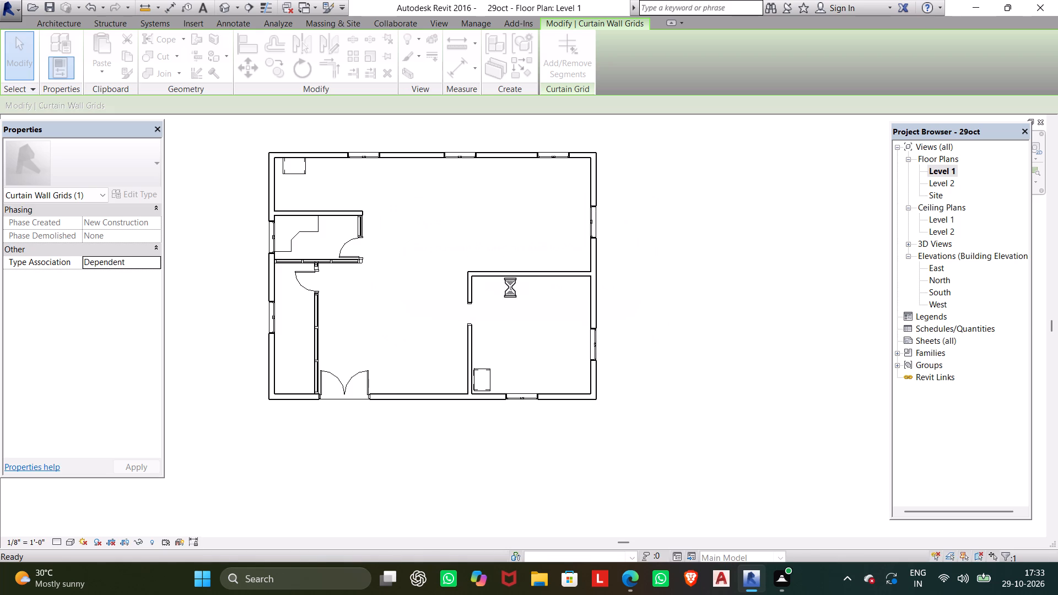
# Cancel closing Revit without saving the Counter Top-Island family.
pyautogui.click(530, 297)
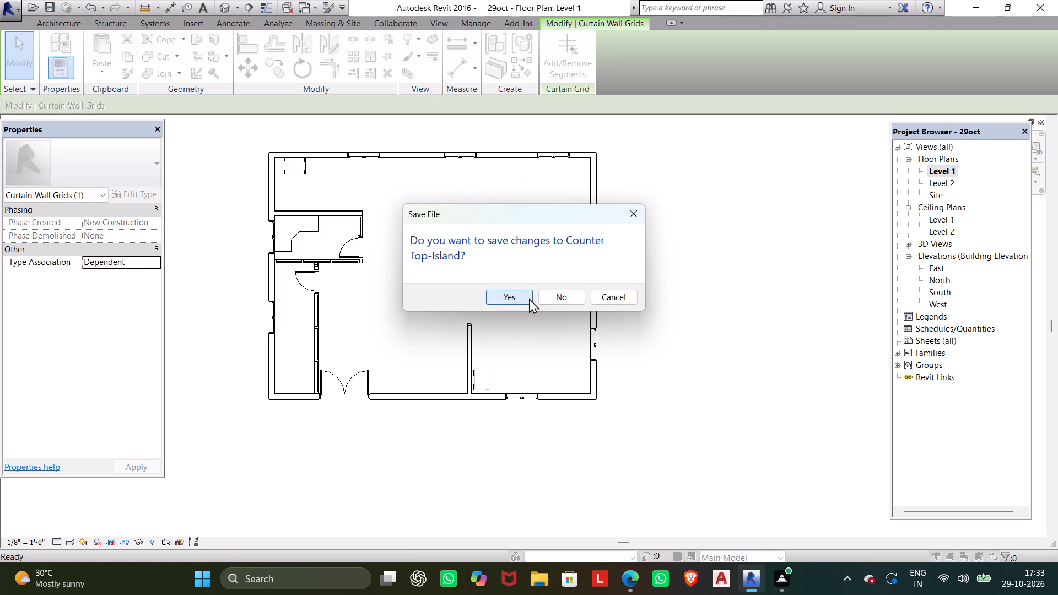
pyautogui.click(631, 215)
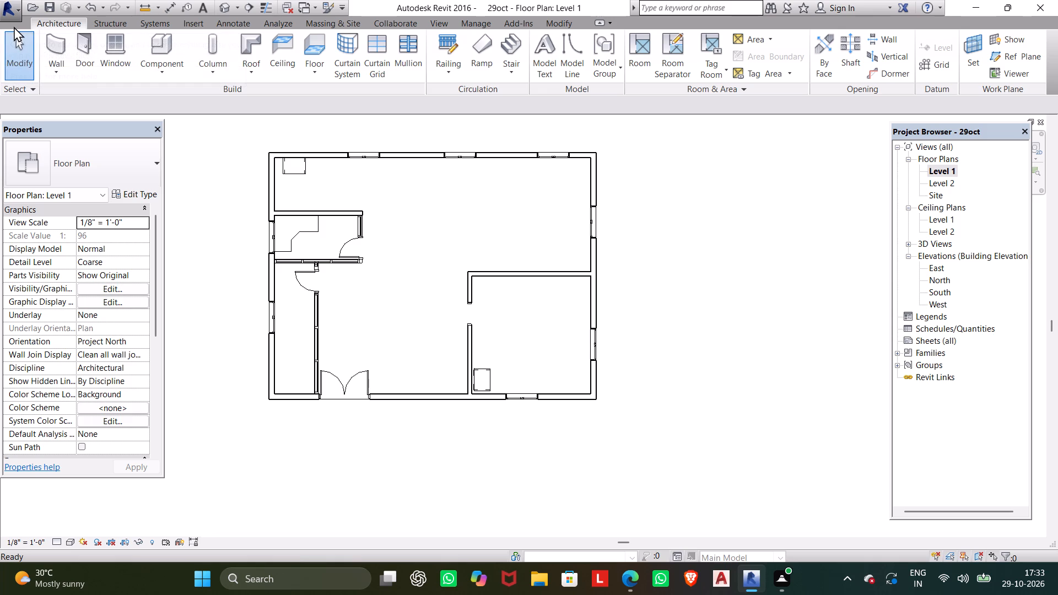
# Examine the glazed partitions, doors, windows, cabinets and floor of the office from several sides in the 3D view.
pyautogui.click(224, 7)
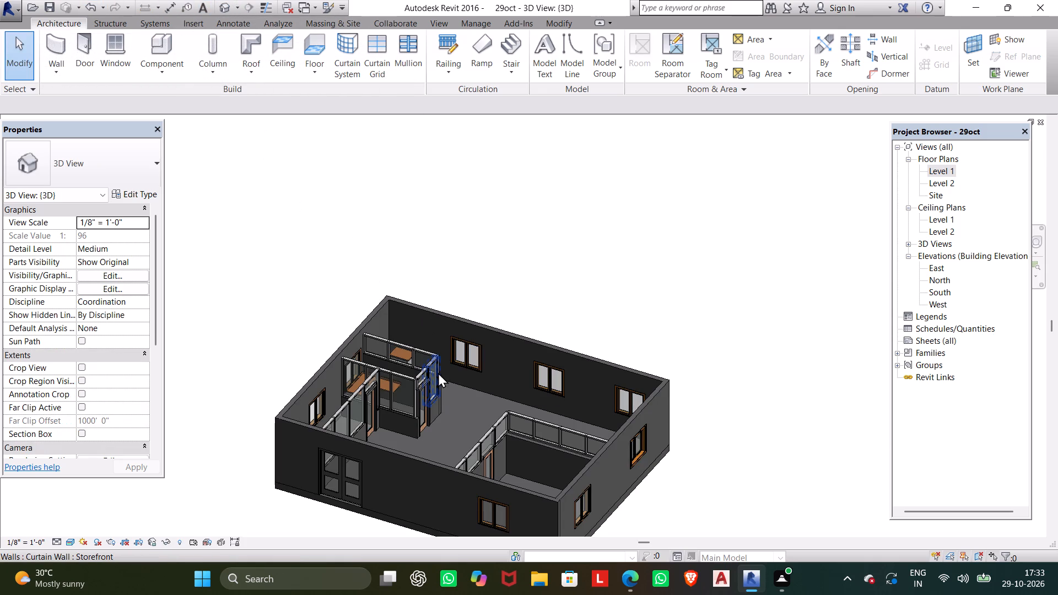
pyautogui.keyDown('shift'); pyautogui.moveTo(434, 369); pyautogui.dragTo(284, 339, button='middle'); pyautogui.keyUp('shift')
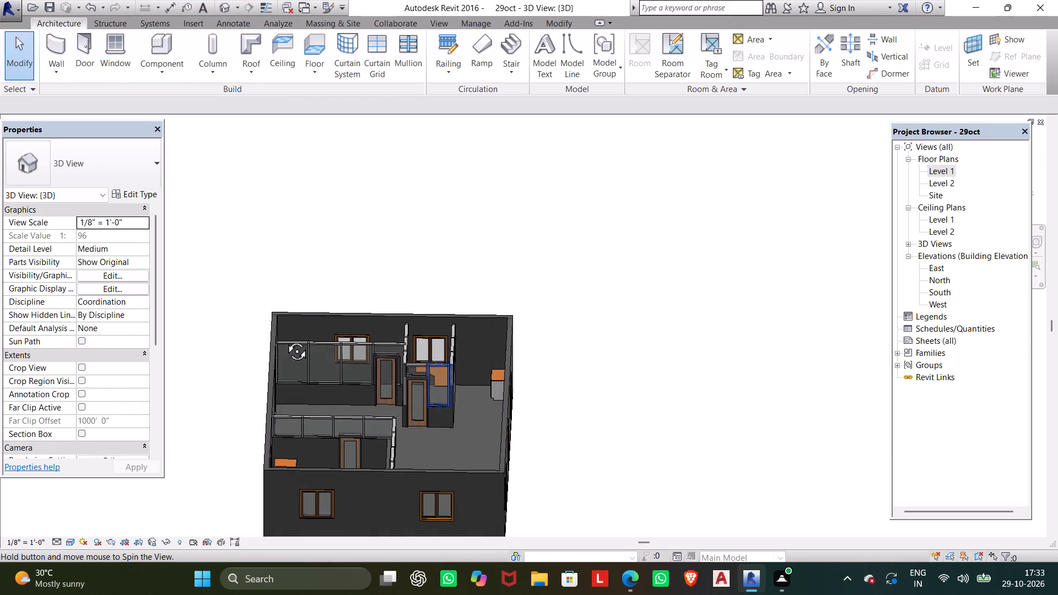
pyautogui.keyDown('shift'); pyautogui.moveTo(284, 339); pyautogui.dragTo(183, 352, button='middle'); pyautogui.keyUp('shift')
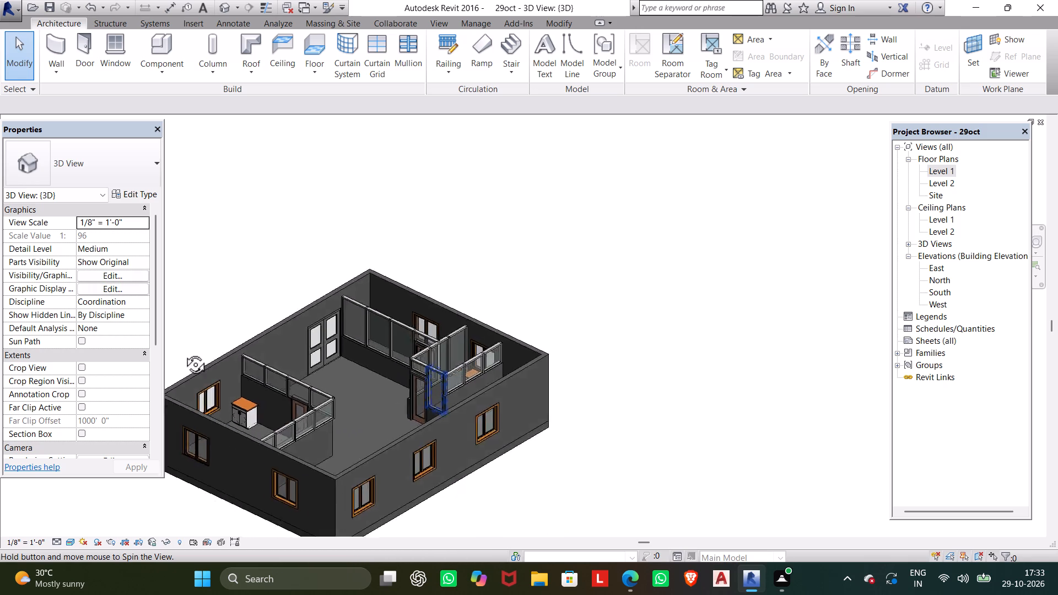
pyautogui.keyDown('shift'); pyautogui.moveTo(183, 352); pyautogui.dragTo(322, 394, button='middle'); pyautogui.keyUp('shift')
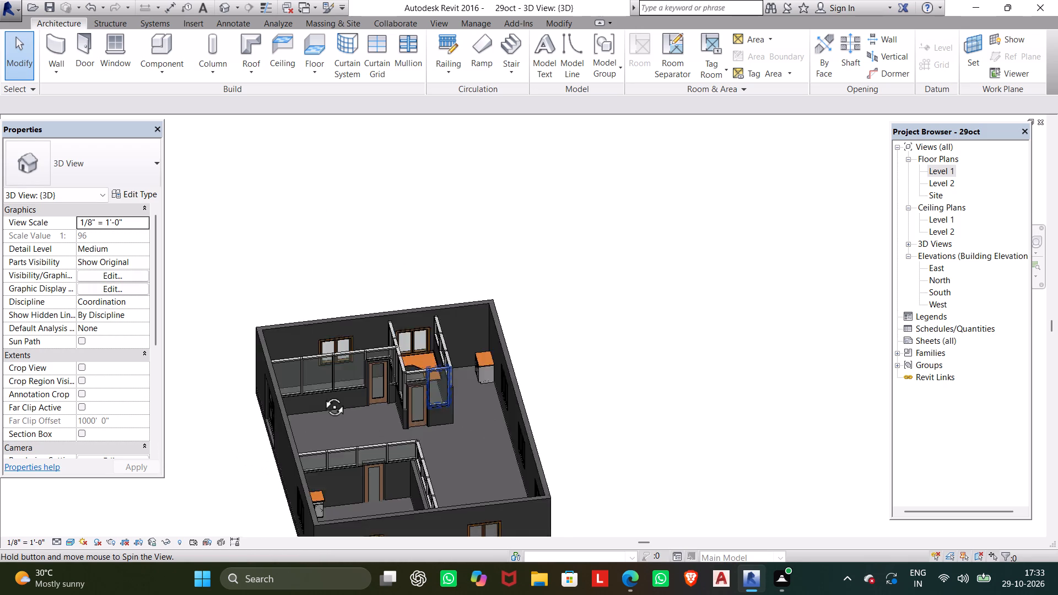
pyautogui.keyDown('shift'); pyautogui.moveTo(322, 394); pyautogui.dragTo(334, 393, button='middle'); pyautogui.keyUp('shift')
pyautogui.keyDown('shift'); pyautogui.moveTo(342, 390); pyautogui.dragTo(346, 391, button='middle'); pyautogui.keyUp('shift')
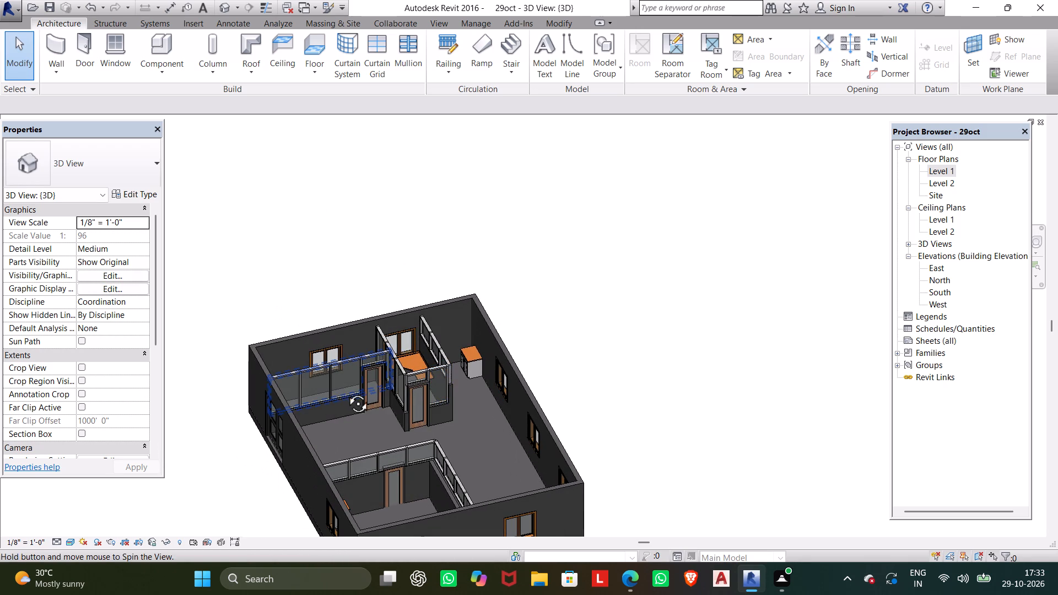
pyautogui.keyDown('shift'); pyautogui.moveTo(346, 391); pyautogui.dragTo(366, 398, button='middle'); pyautogui.keyUp('shift')
pyautogui.scroll(11, 367, 390)
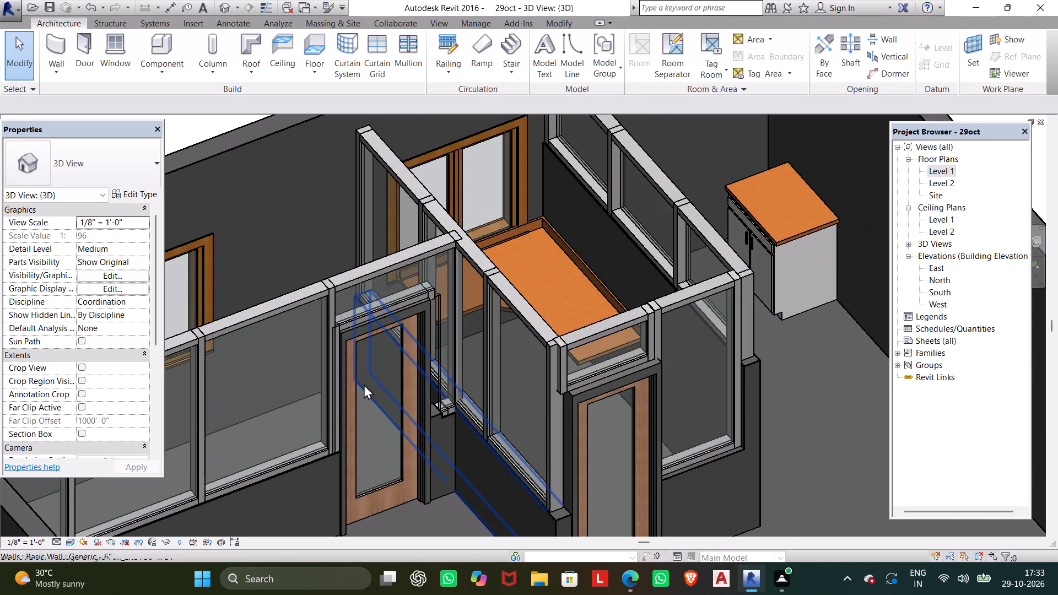
pyautogui.scroll(-9, 364, 384)
pyautogui.moveTo(367, 372); pyautogui.dragTo(372, 250, button='middle')
pyautogui.scroll(-1, 372, 250)
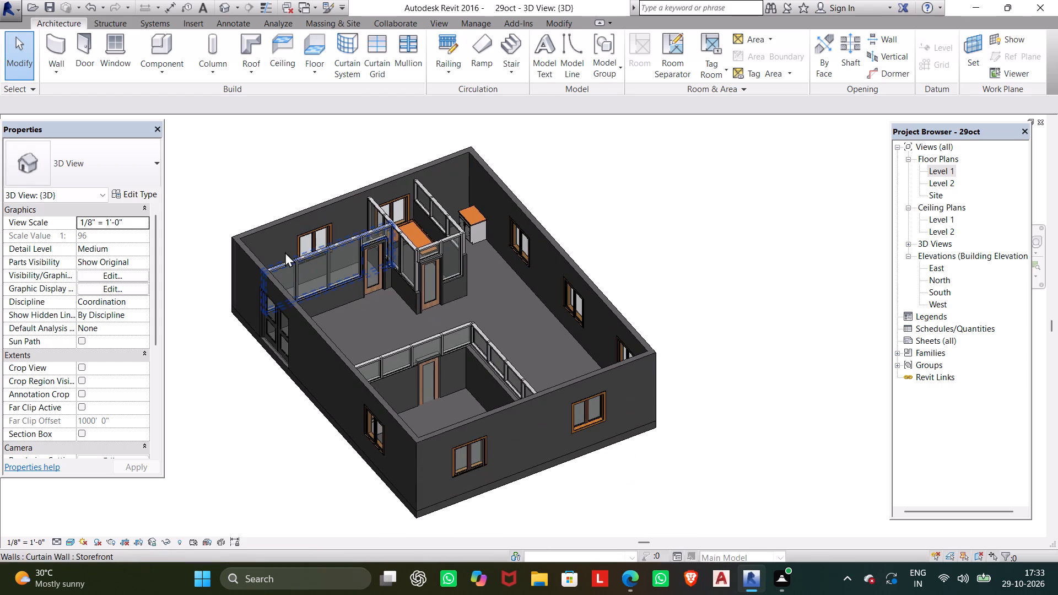
# Save the 29oct project.
pyautogui.hotkey('ctrl', 's')
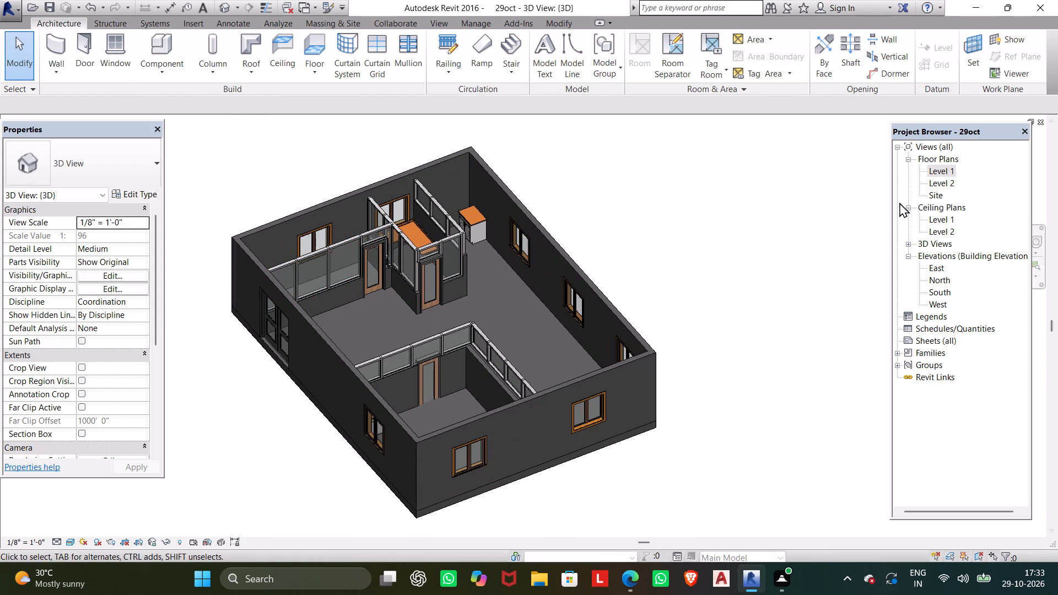
# Open the Level 1 floor plan.
pyautogui.doubleClick(948, 167)
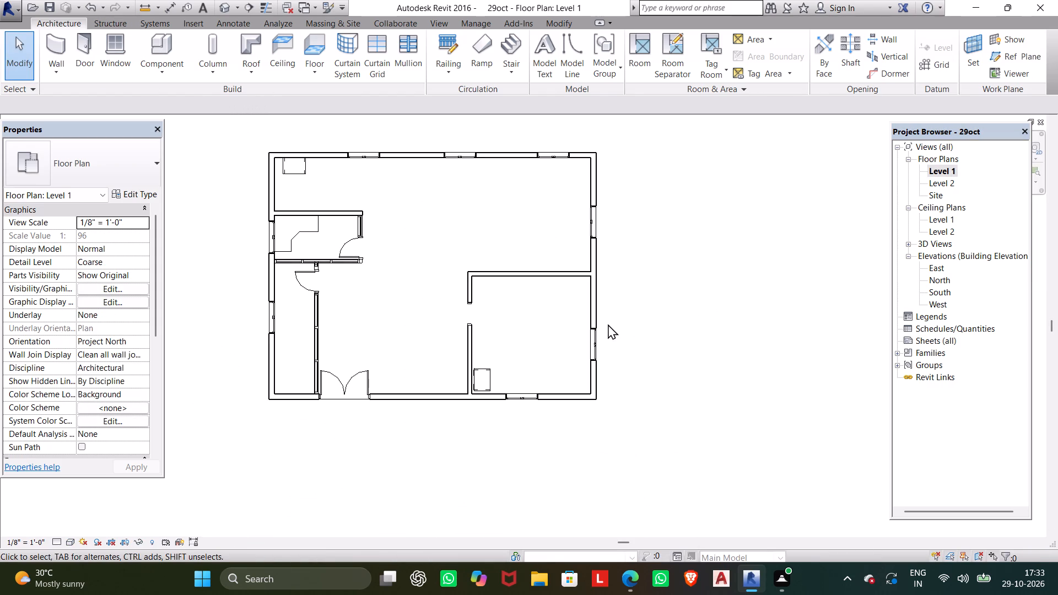
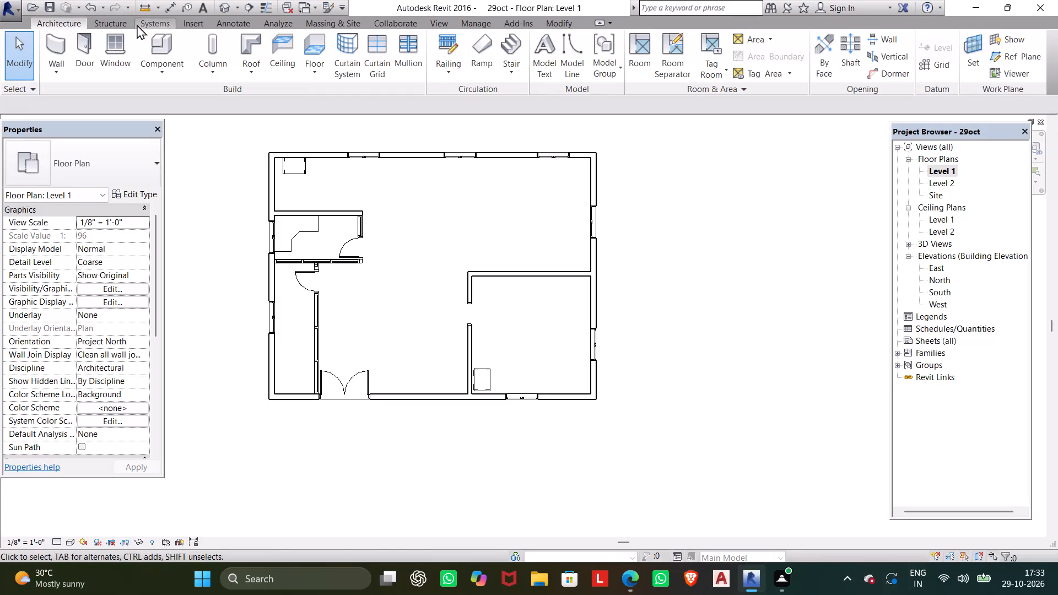
# Start placing a component and browse the US Imperial family library, including the Furniture System folder, for suitable furniture.
pyautogui.click(142, 64)
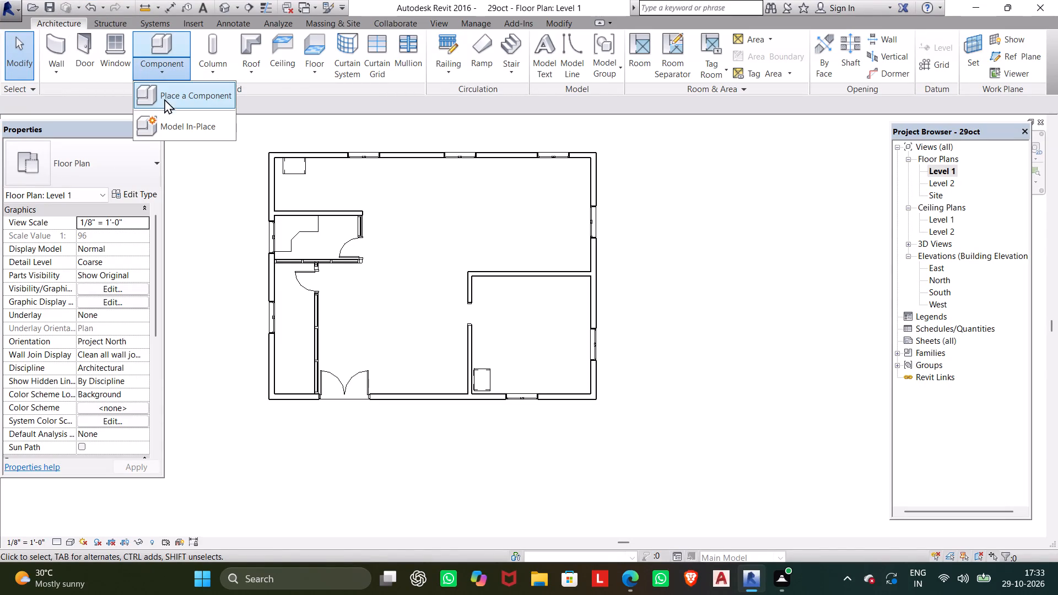
pyautogui.click(186, 61)
pyautogui.click(182, 61)
pyautogui.doubleClick(182, 61)
pyautogui.click(180, 50)
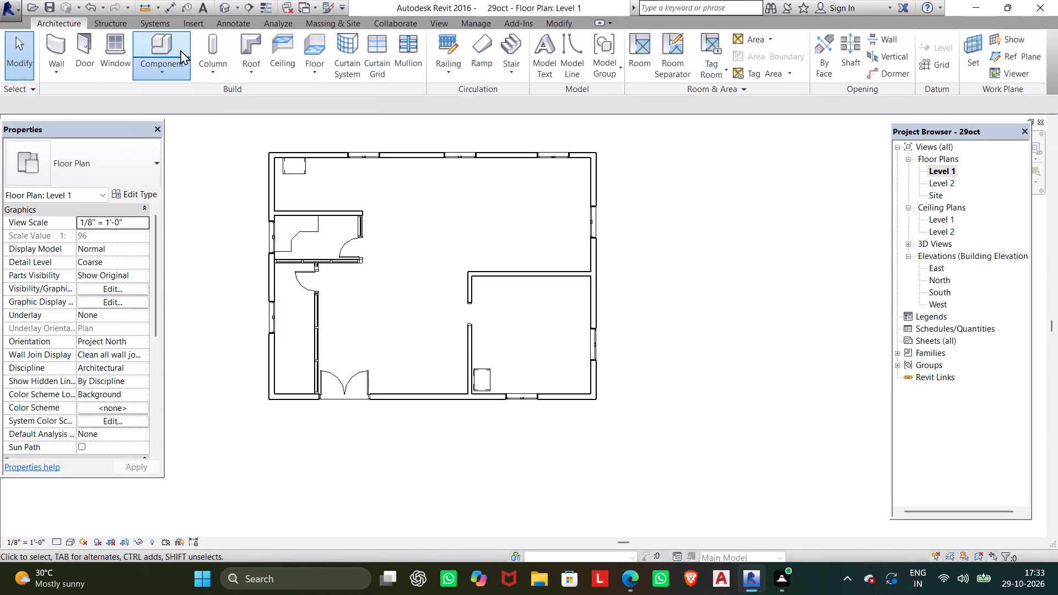
pyautogui.click(546, 50)
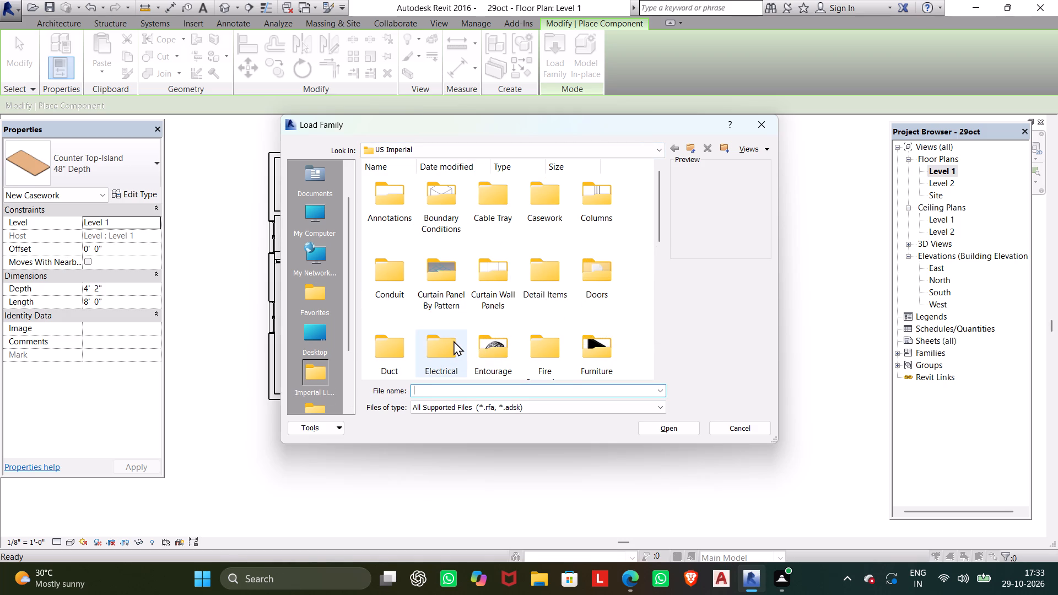
pyautogui.scroll(-1, 454, 340)
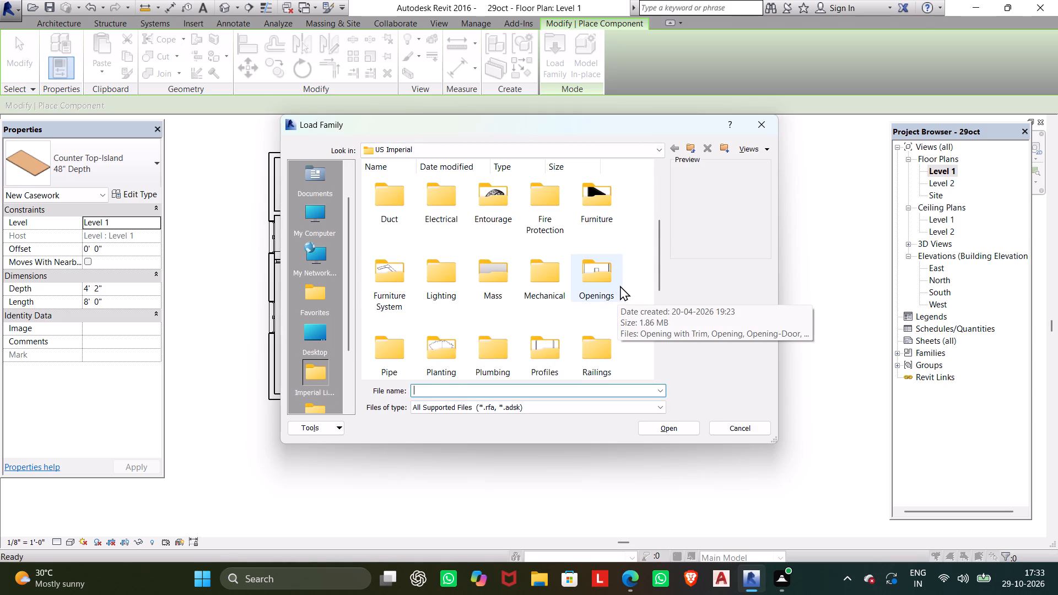
pyautogui.scroll(-3, 562, 293)
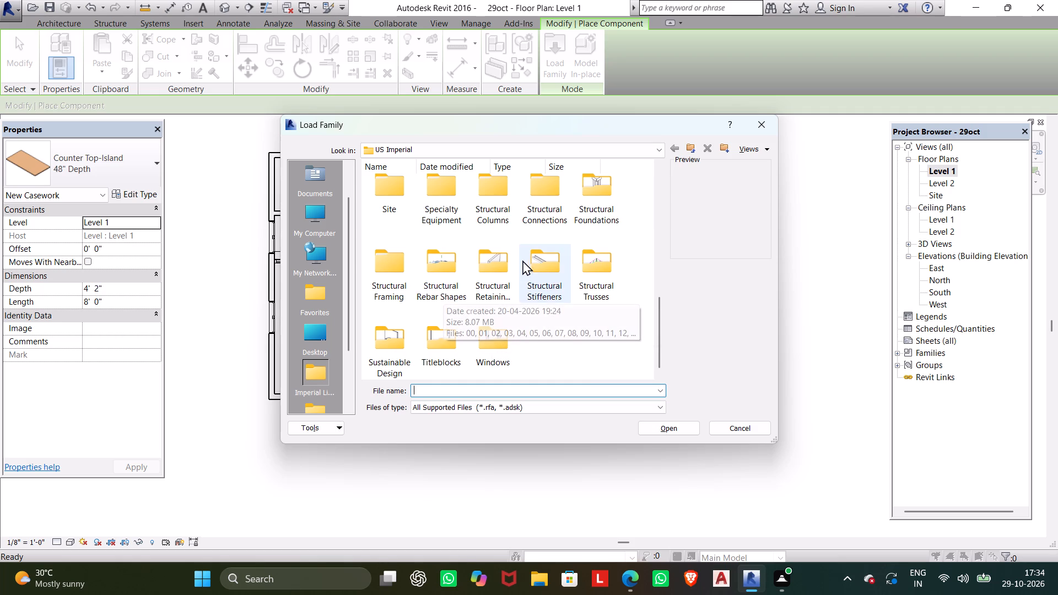
pyautogui.scroll(1, 524, 257)
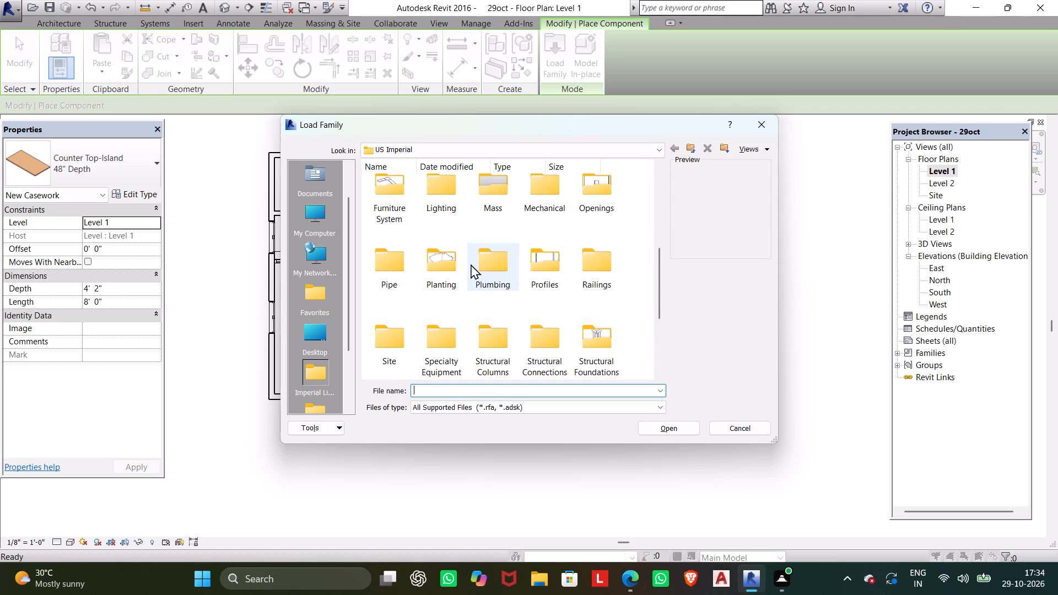
pyautogui.click(433, 334)
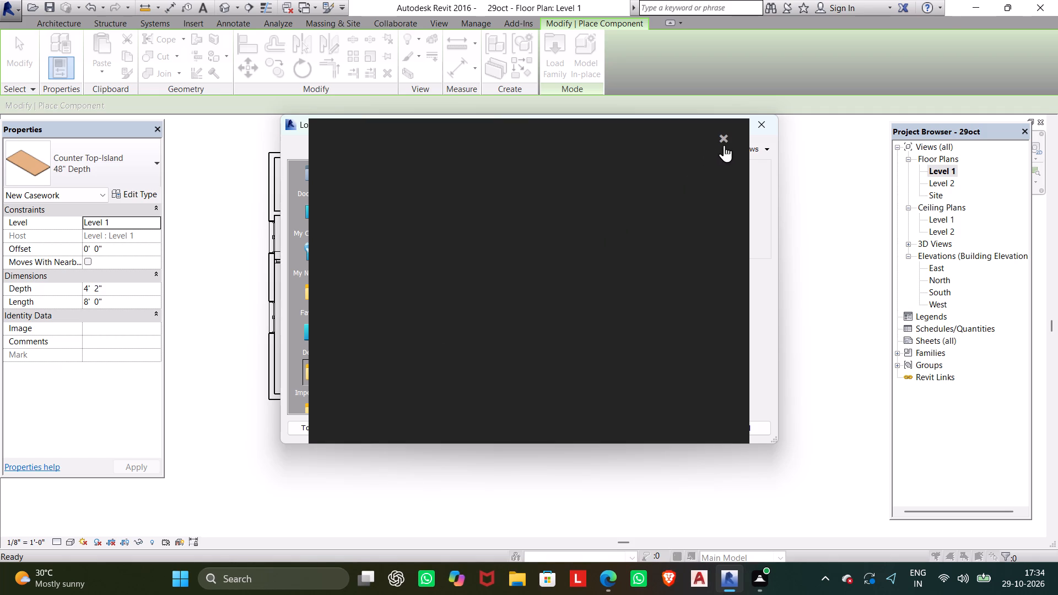
pyautogui.click(726, 142)
pyautogui.click(726, 140)
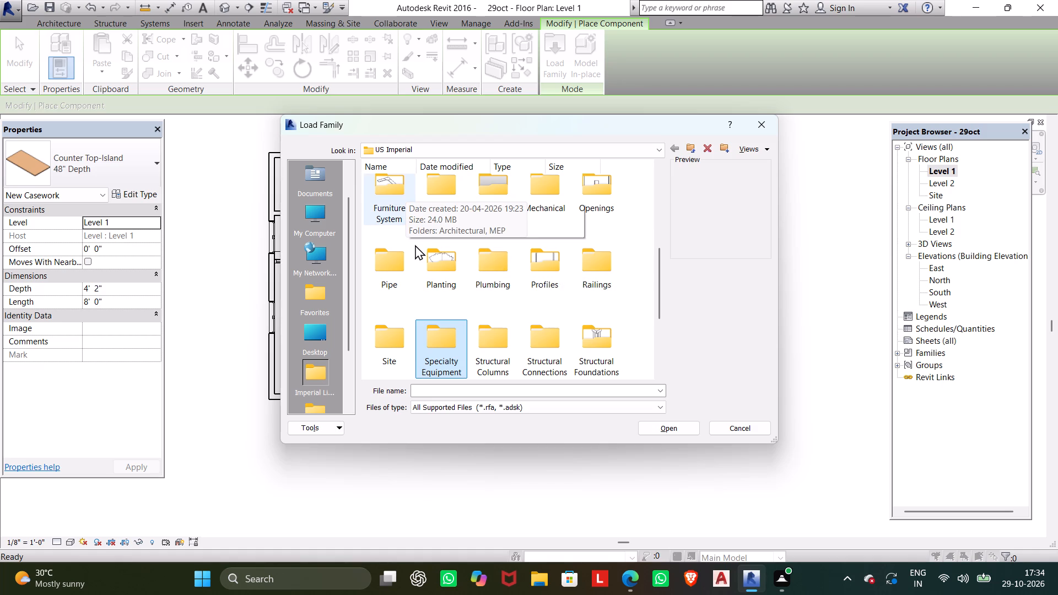
pyautogui.doubleClick(387, 202)
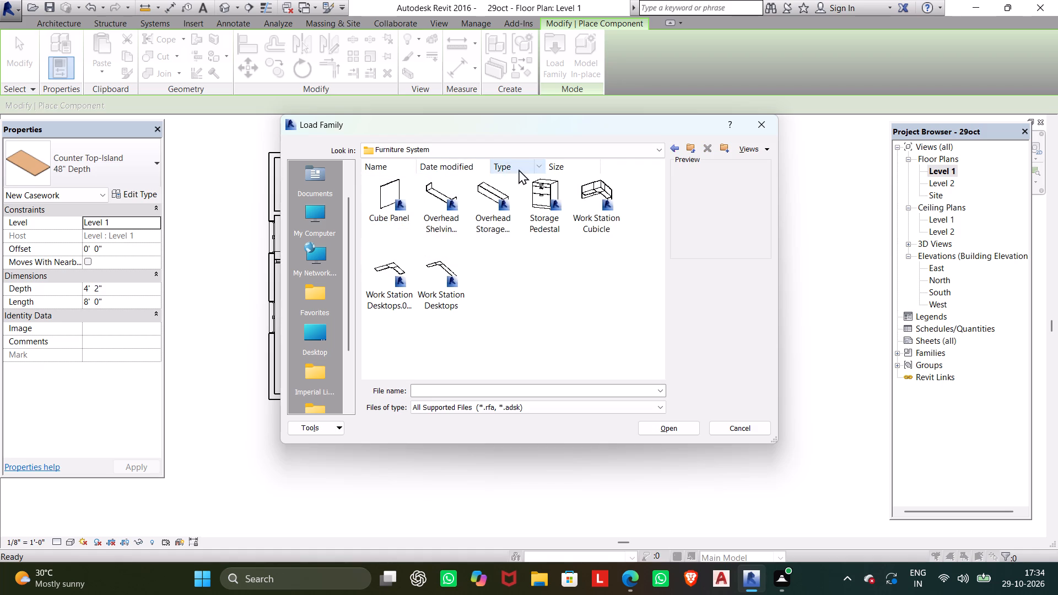
pyautogui.click(671, 148)
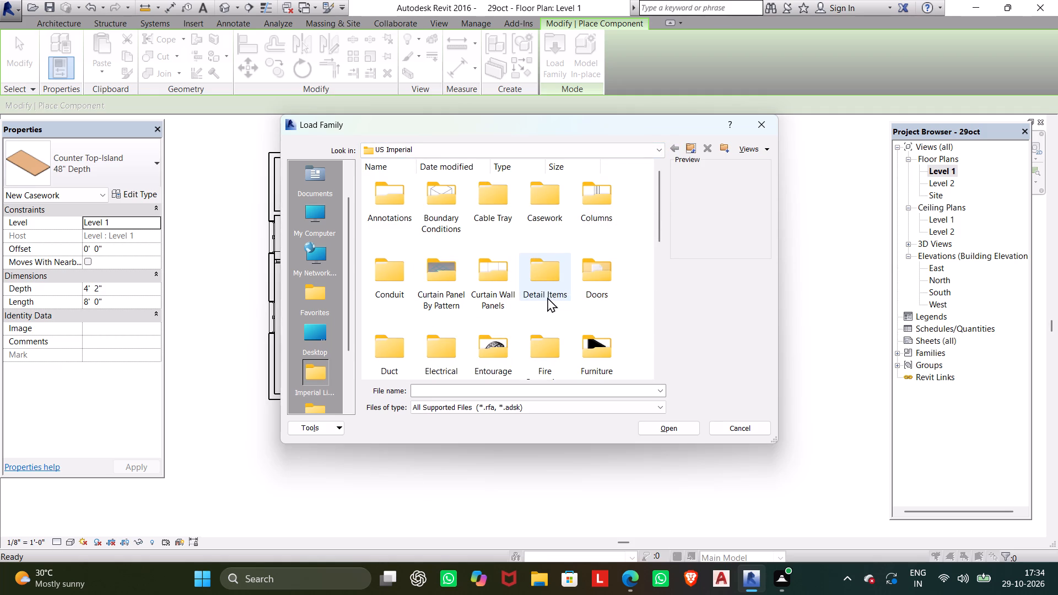
# Load the Chair-Executive family from the Seating folder of the Furniture library.
pyautogui.scroll(-2, 547, 297)
pyautogui.scroll(1, 619, 214)
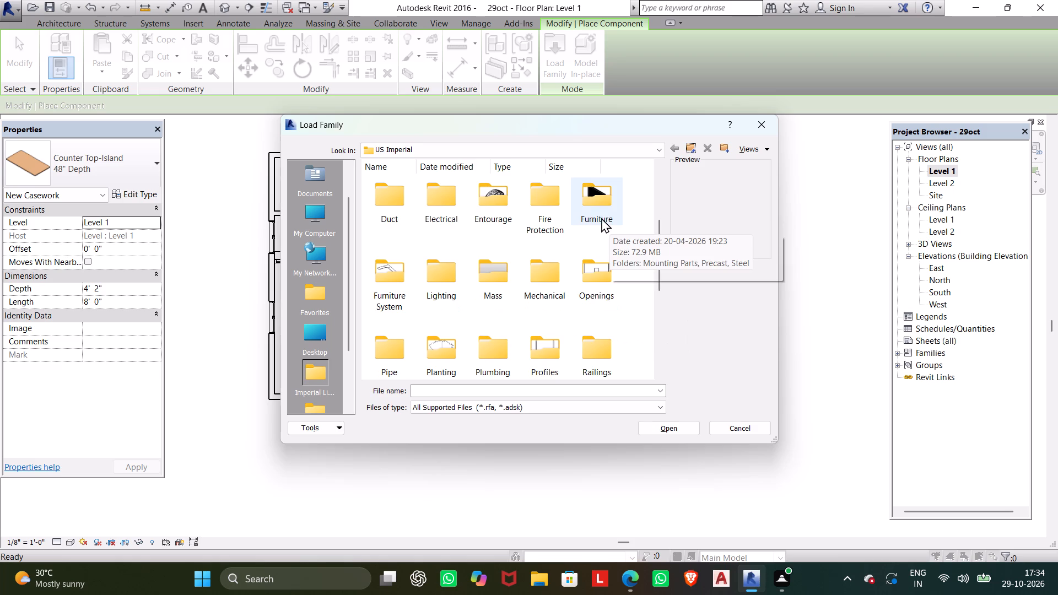
pyautogui.doubleClick(601, 218)
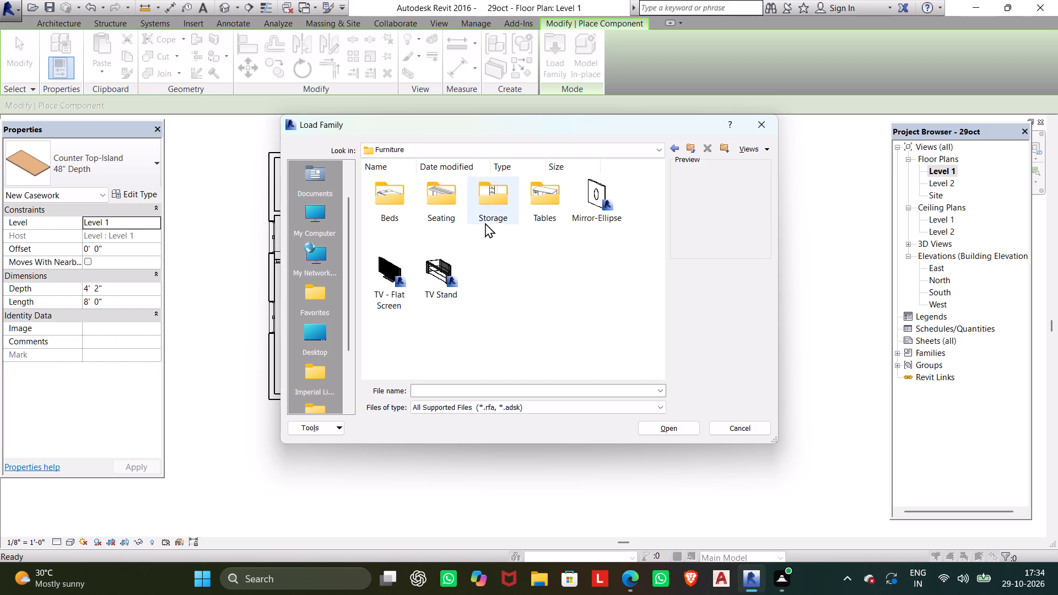
pyautogui.doubleClick(438, 212)
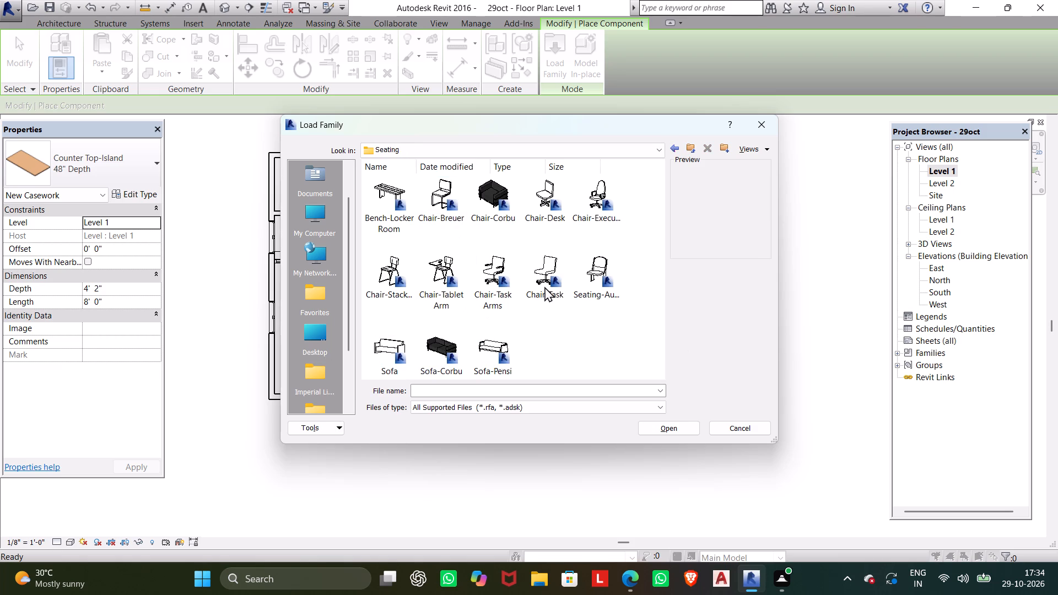
pyautogui.scroll(-1, 590, 205)
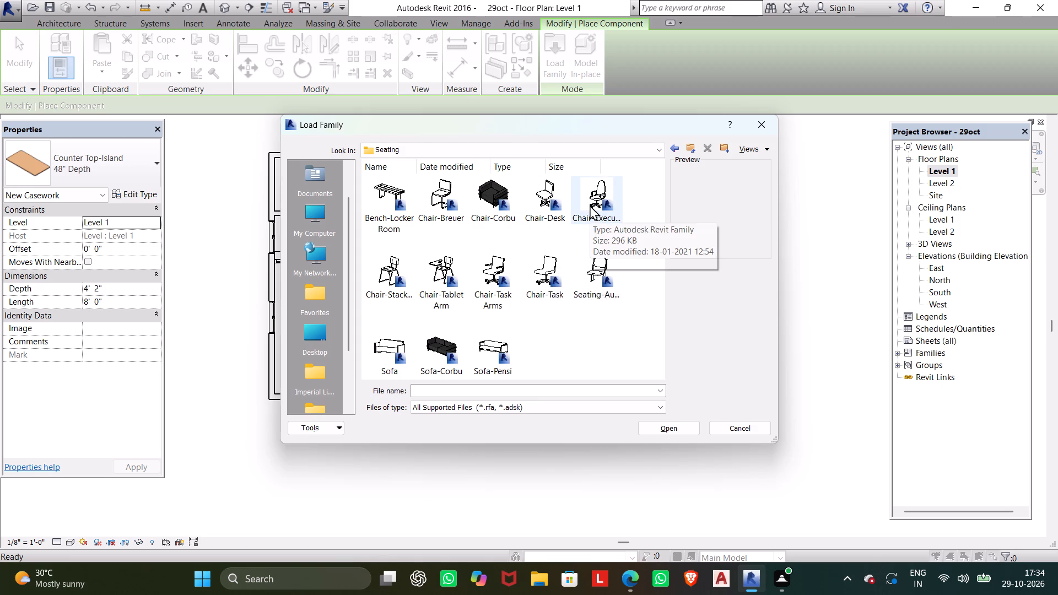
pyautogui.scroll(-2, 481, 278)
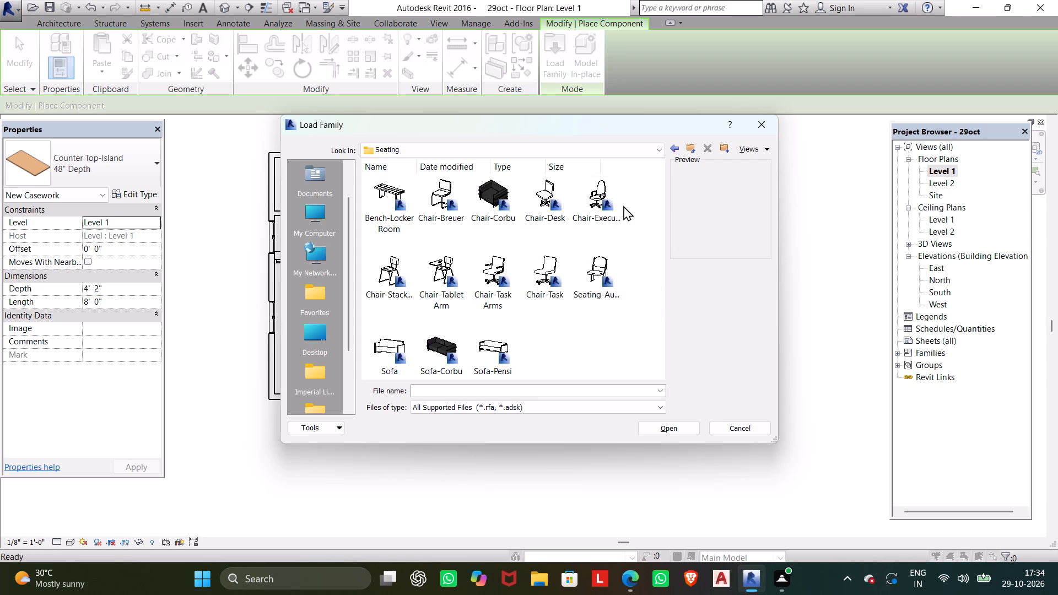
pyautogui.click(593, 192)
pyautogui.click(655, 430)
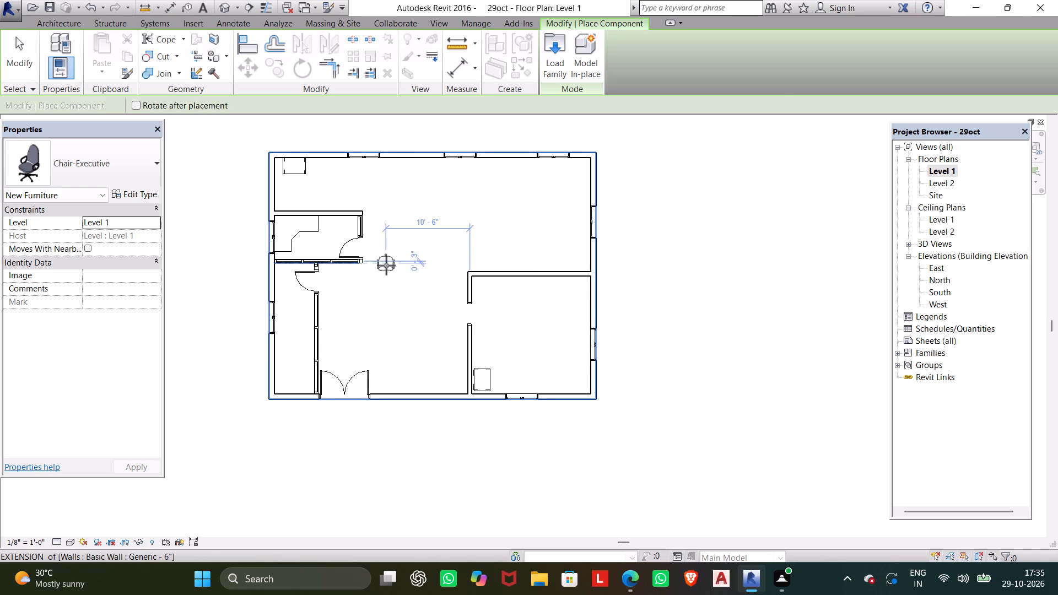
# Load the Chair-Task Arms family from the Seating folder of the Furniture library.
pyautogui.click(547, 63)
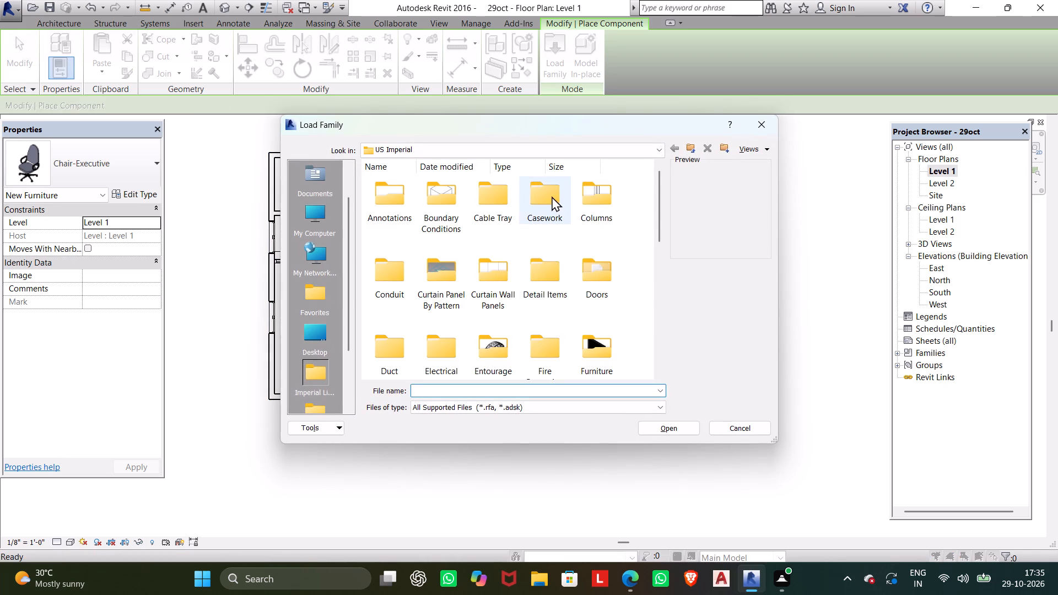
pyautogui.scroll(-2, 520, 306)
pyautogui.scroll(1, 587, 217)
pyautogui.doubleClick(597, 220)
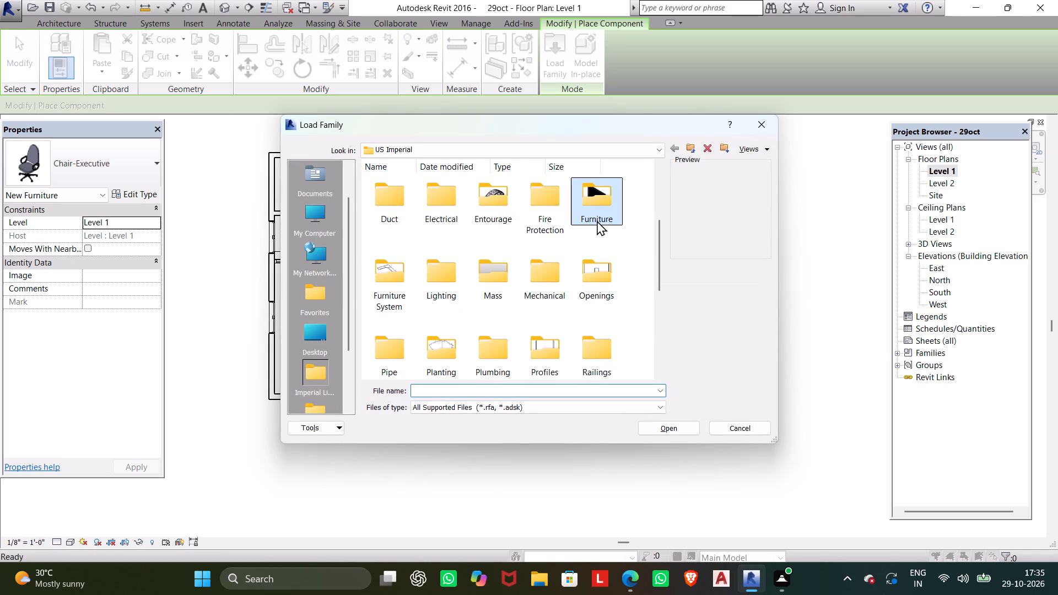
pyautogui.click(593, 218)
pyautogui.click(593, 217)
pyautogui.doubleClick(590, 210)
pyautogui.click(585, 208)
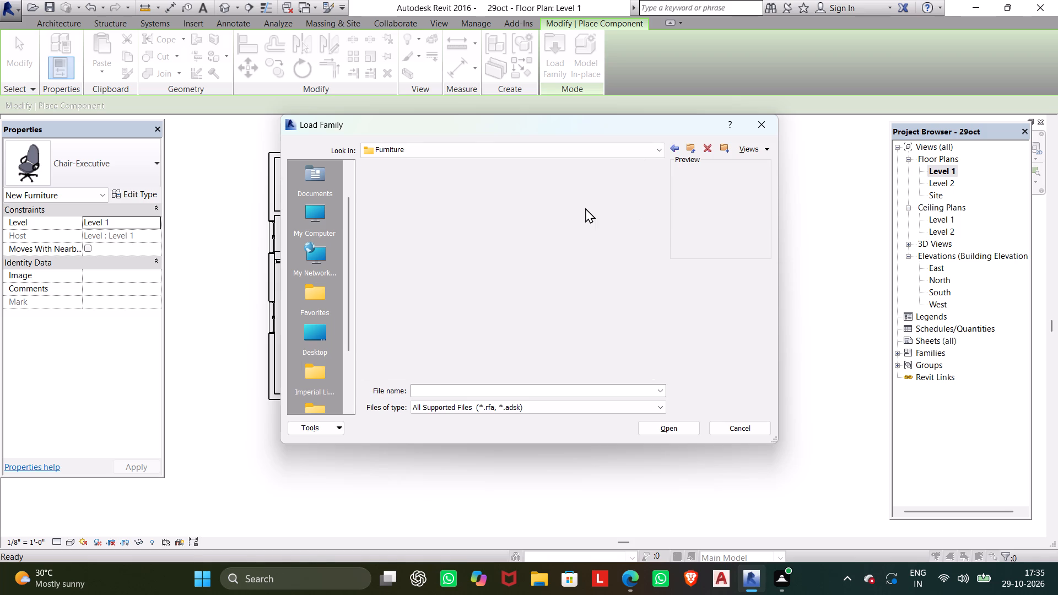
pyautogui.click(511, 203)
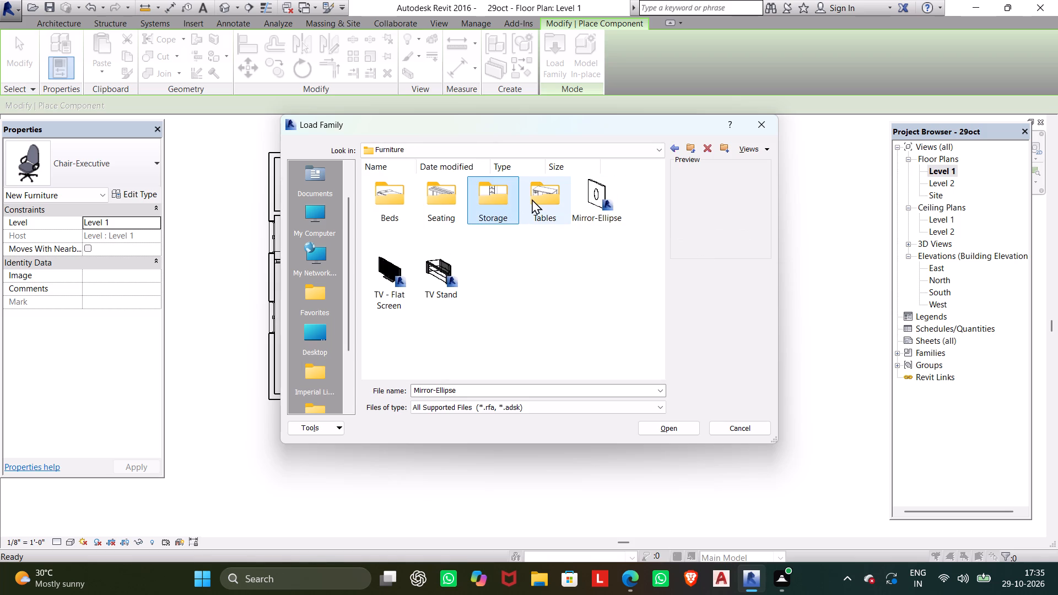
pyautogui.doubleClick(435, 192)
pyautogui.click(439, 191)
pyautogui.tripleClick(442, 191)
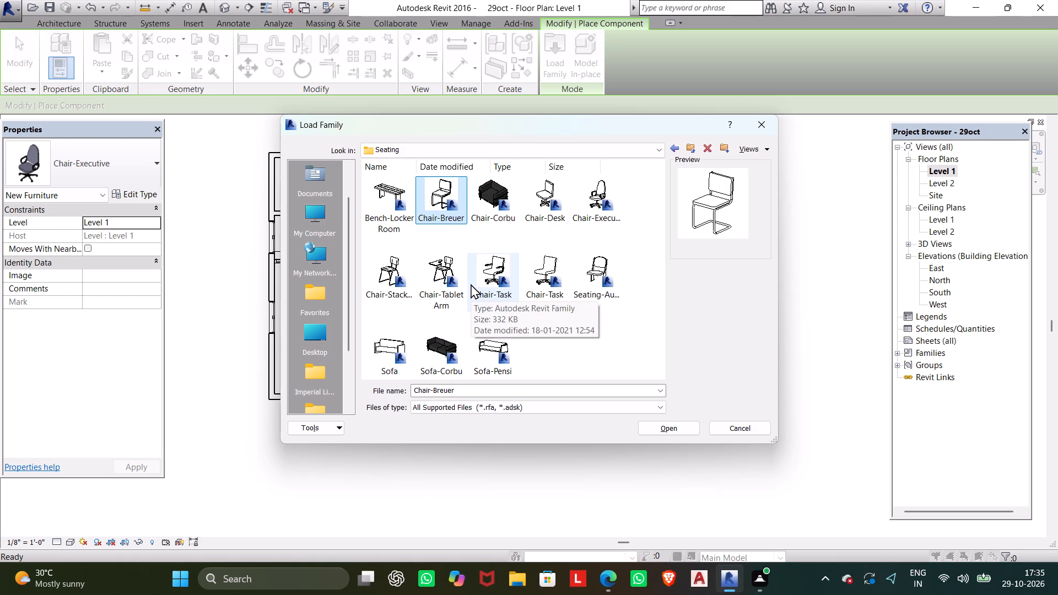
pyautogui.click(489, 261)
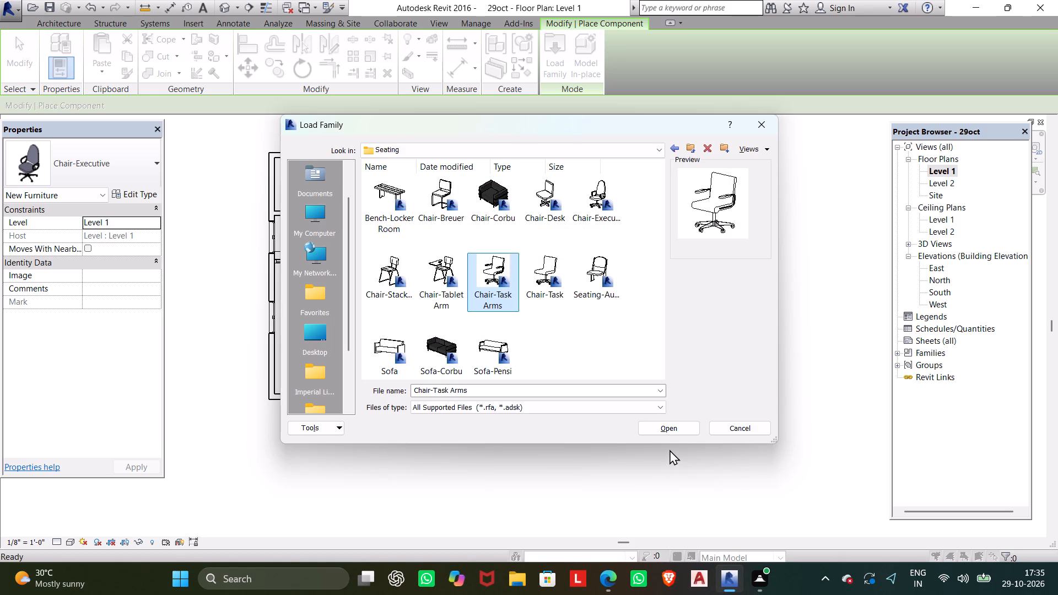
pyautogui.click(670, 430)
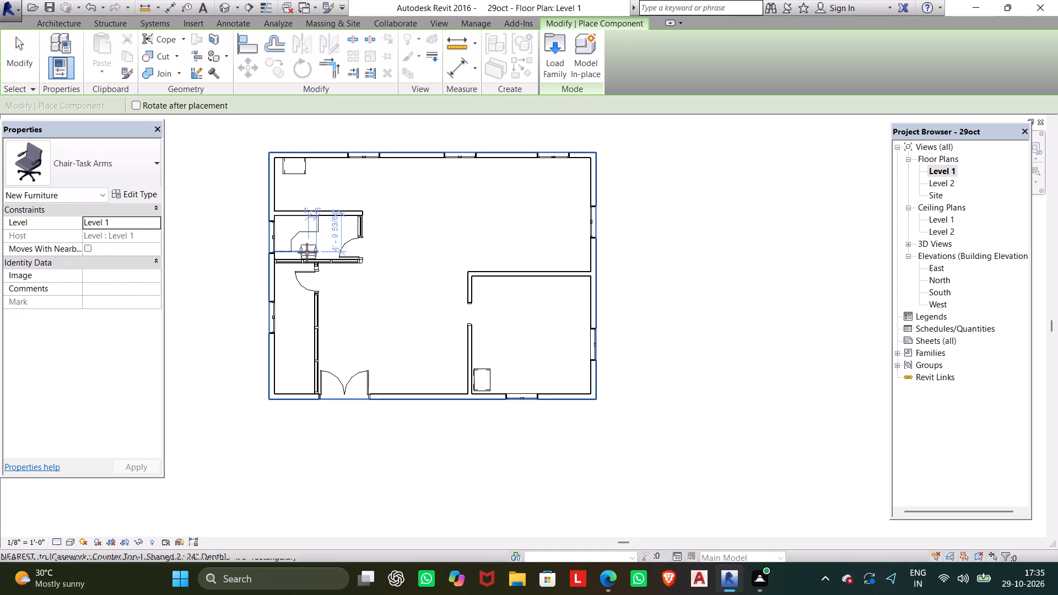
# Place one Chair-Task Arms in the small room, rotated to face the diagonal edge of the L-shaped counter top.
pyautogui.press('space')
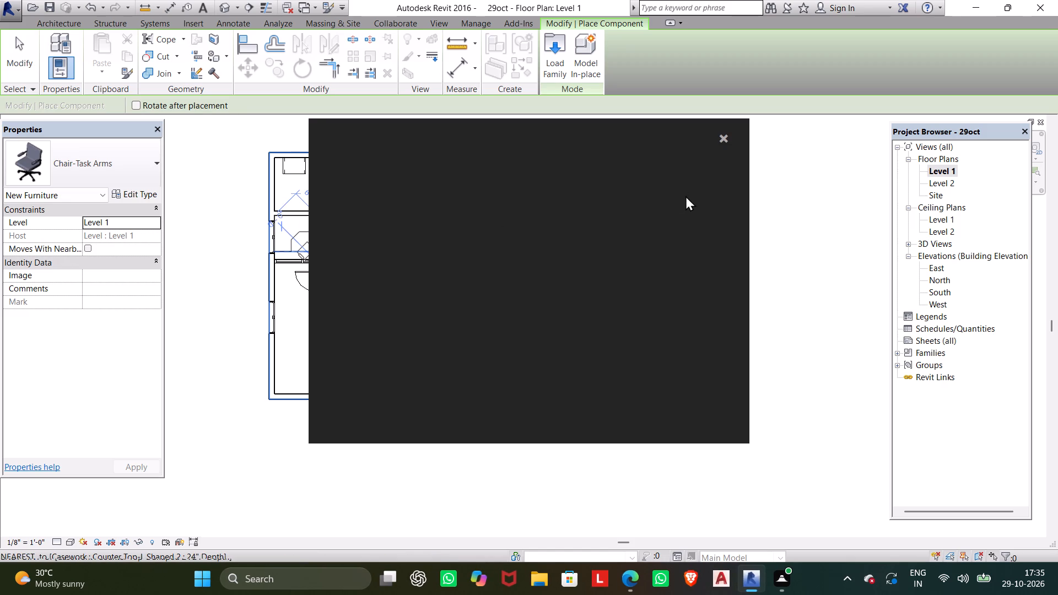
pyautogui.click(722, 140)
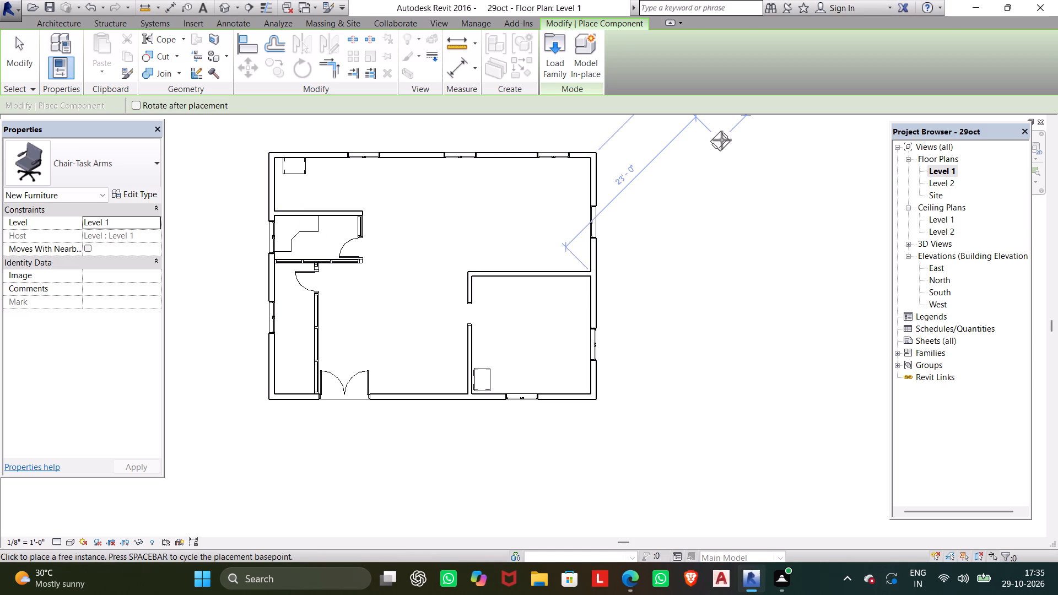
pyautogui.scroll(6, 307, 244)
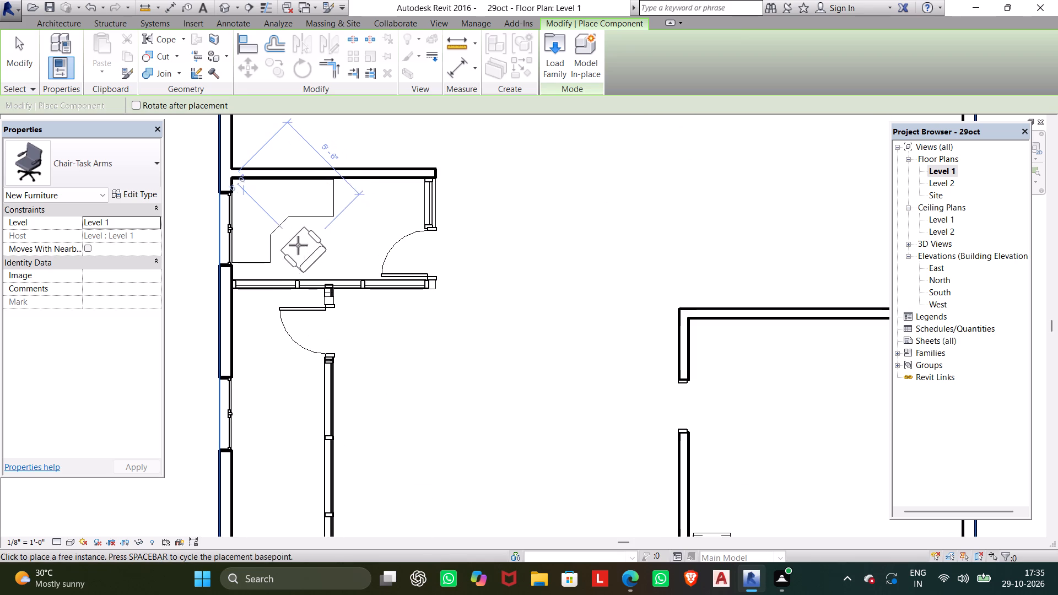
pyautogui.click(298, 245)
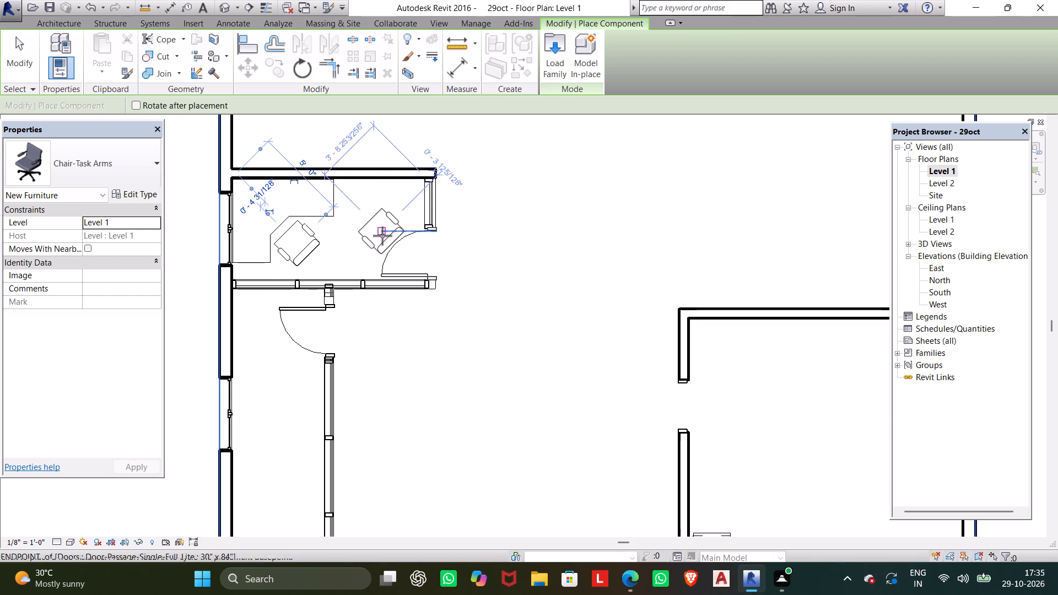
pyautogui.press('space')
pyautogui.press('Escape')
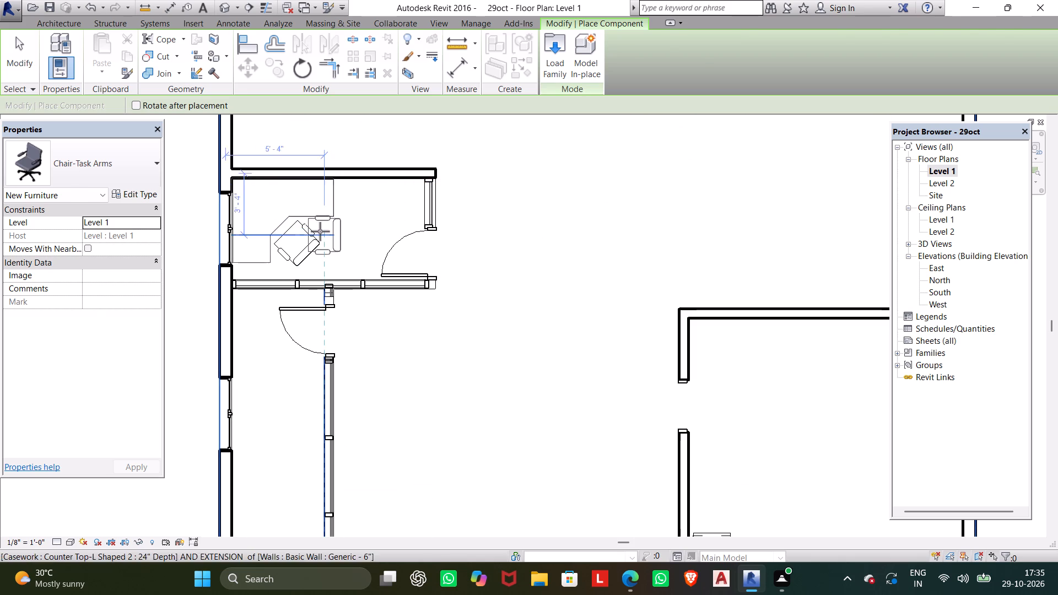
pyautogui.press('Escape')
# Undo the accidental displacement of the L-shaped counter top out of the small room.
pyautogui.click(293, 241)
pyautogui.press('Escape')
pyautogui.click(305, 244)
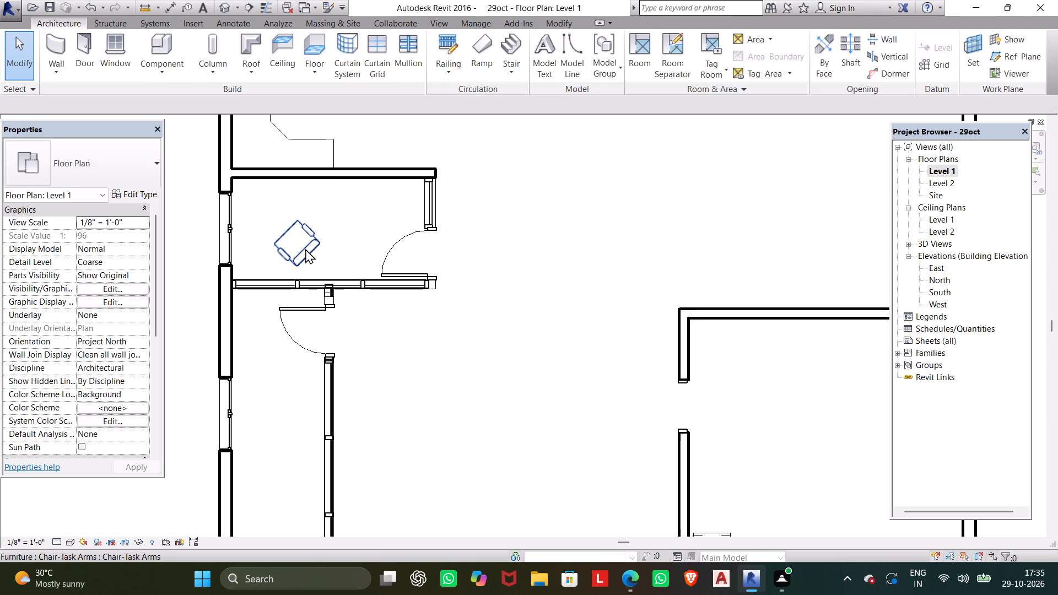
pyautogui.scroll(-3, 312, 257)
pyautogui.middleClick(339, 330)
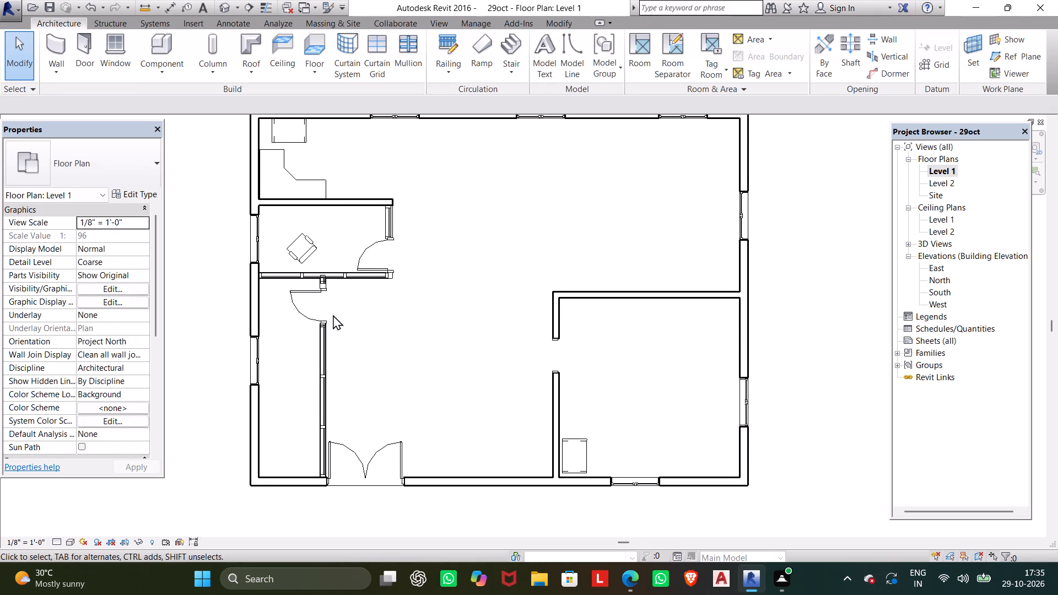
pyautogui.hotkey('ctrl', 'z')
# Nudge the task chair up and slightly left so it sits close against the L-shaped counter top's diagonal edge.
pyautogui.click(318, 250)
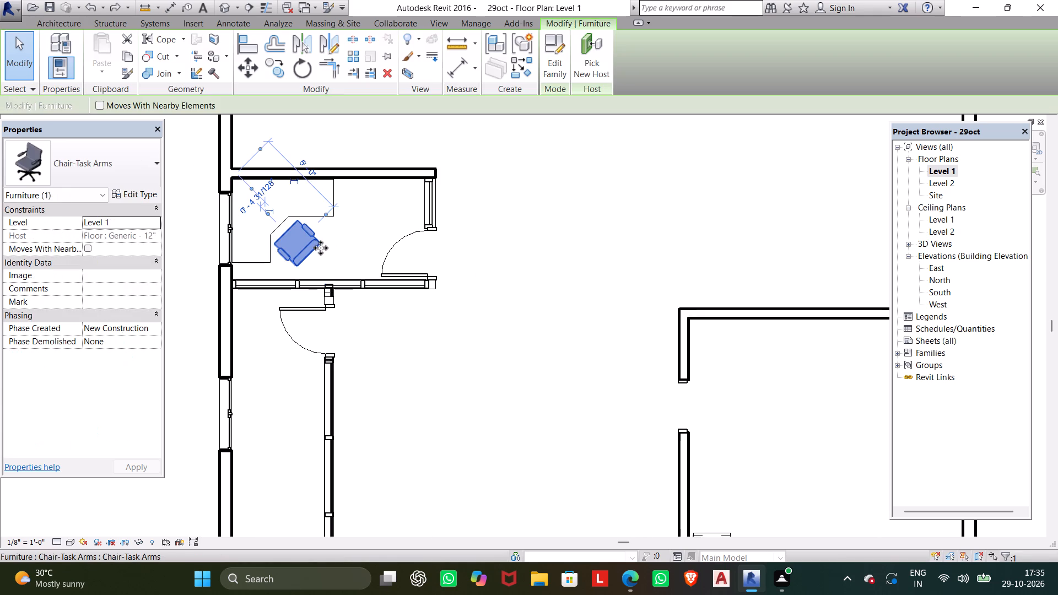
pyautogui.press('Up')
pyautogui.press('Up')
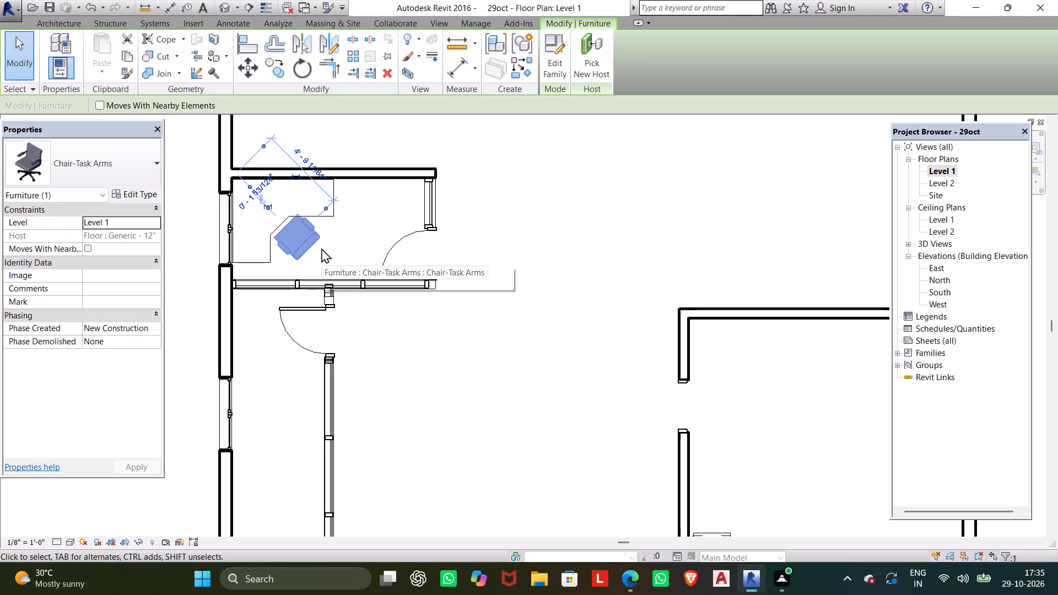
pyautogui.press('Left')
pyautogui.press('Left')
pyautogui.press('Left')
pyautogui.press('Left')
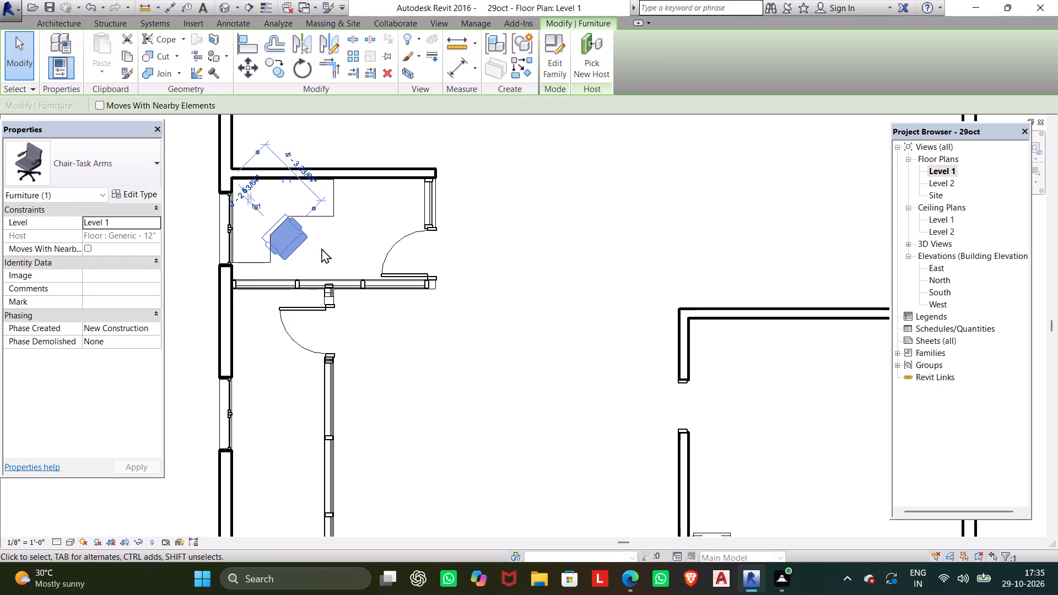
pyautogui.press('Up')
pyautogui.press('Right')
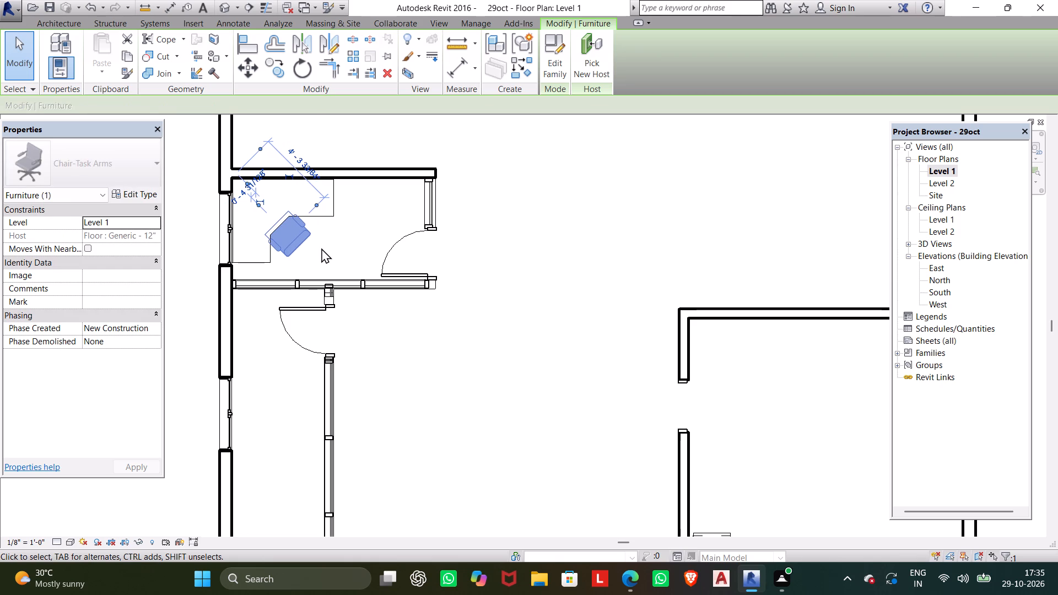
# Examine the small room's counter top and task chair from several angles in the default 3D view, ending back in the Level 1 plan.
pyautogui.click(222, 7)
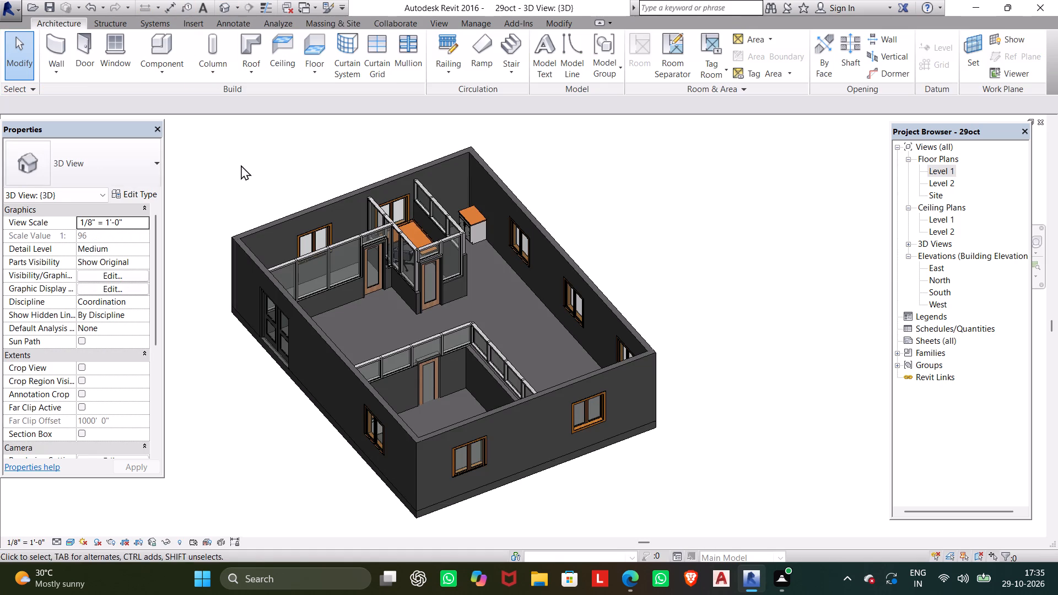
pyautogui.keyDown('shift'); pyautogui.moveTo(277, 241); pyautogui.dragTo(280, 413, button='middle'); pyautogui.keyUp('shift')
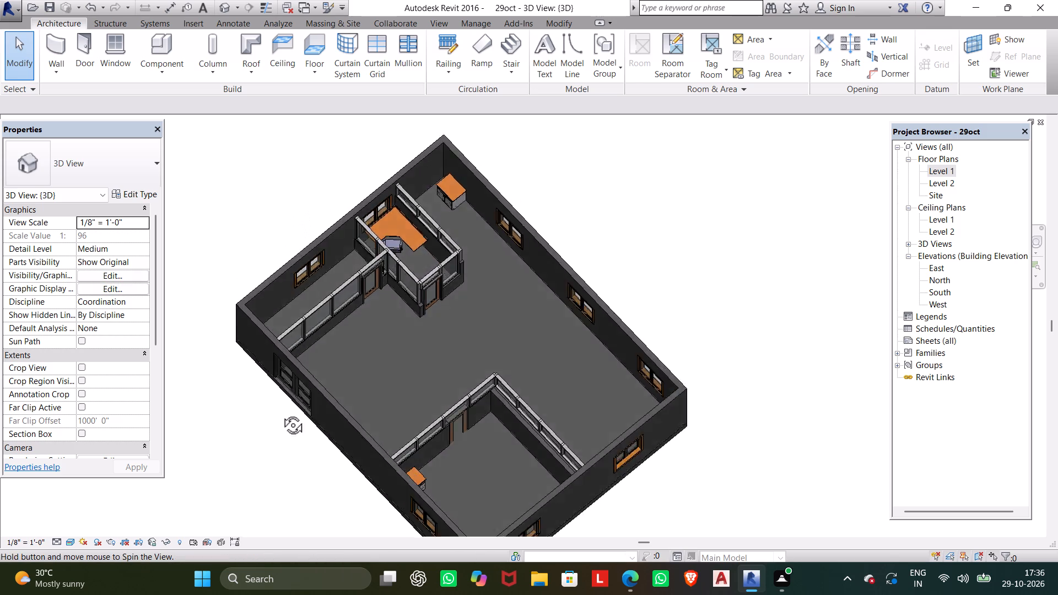
pyautogui.keyDown('shift'); pyautogui.moveTo(280, 413); pyautogui.dragTo(217, 392, button='middle'); pyautogui.keyUp('shift')
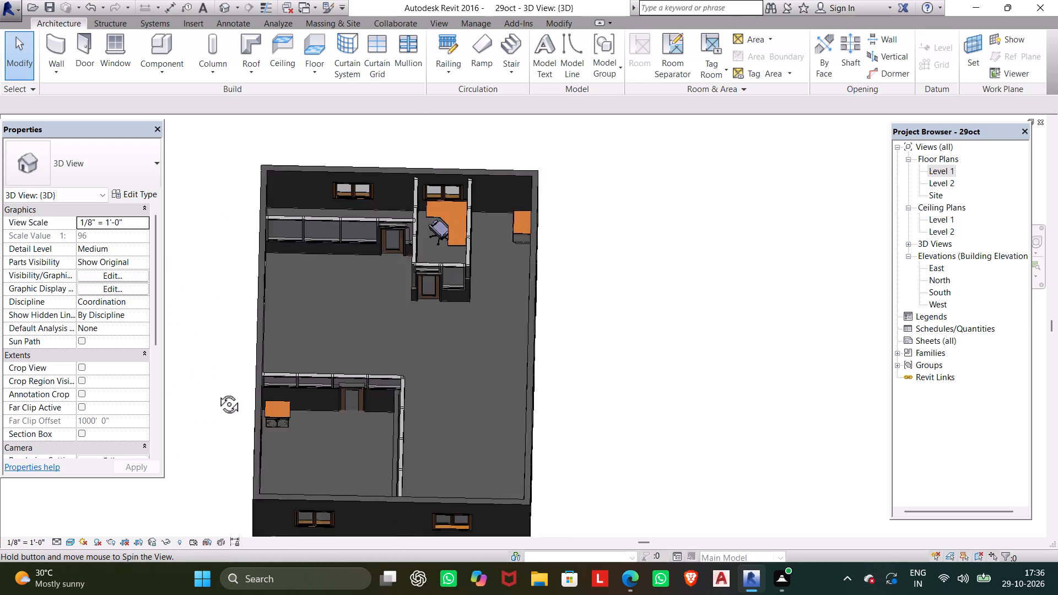
pyautogui.keyDown('shift'); pyautogui.moveTo(217, 392); pyautogui.dragTo(321, 354, button='middle'); pyautogui.keyUp('shift')
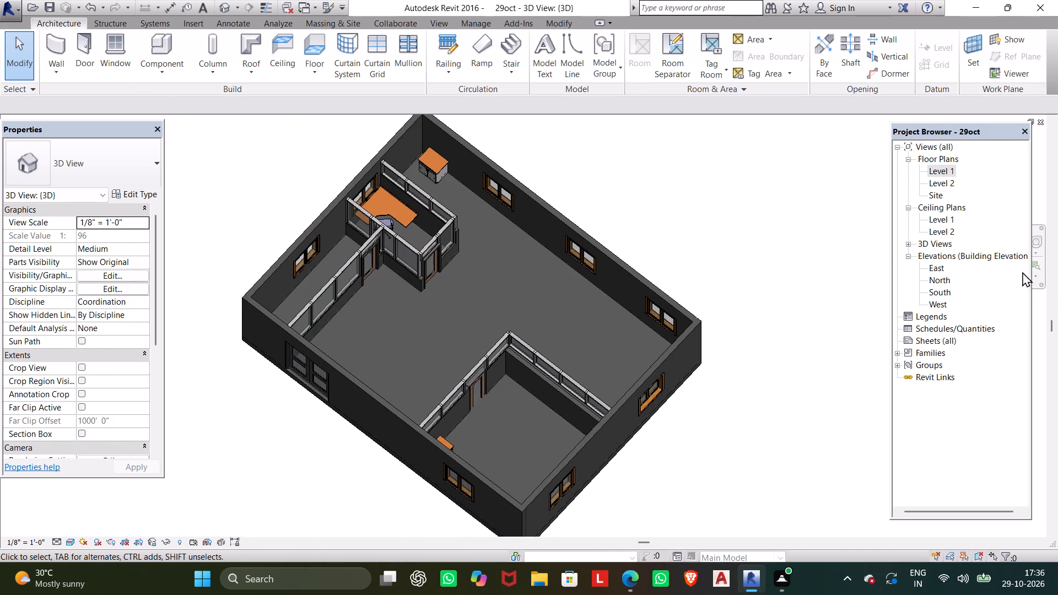
pyautogui.doubleClick(946, 168)
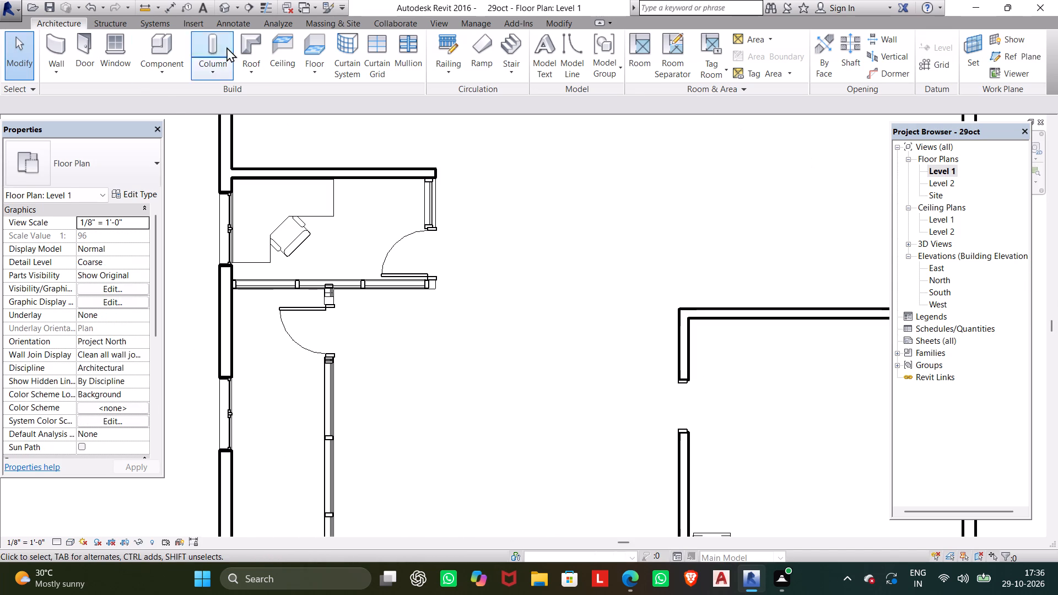
# Load the Sofa-Corbu family from the Seating folder of the Furniture library.
pyautogui.click(171, 31)
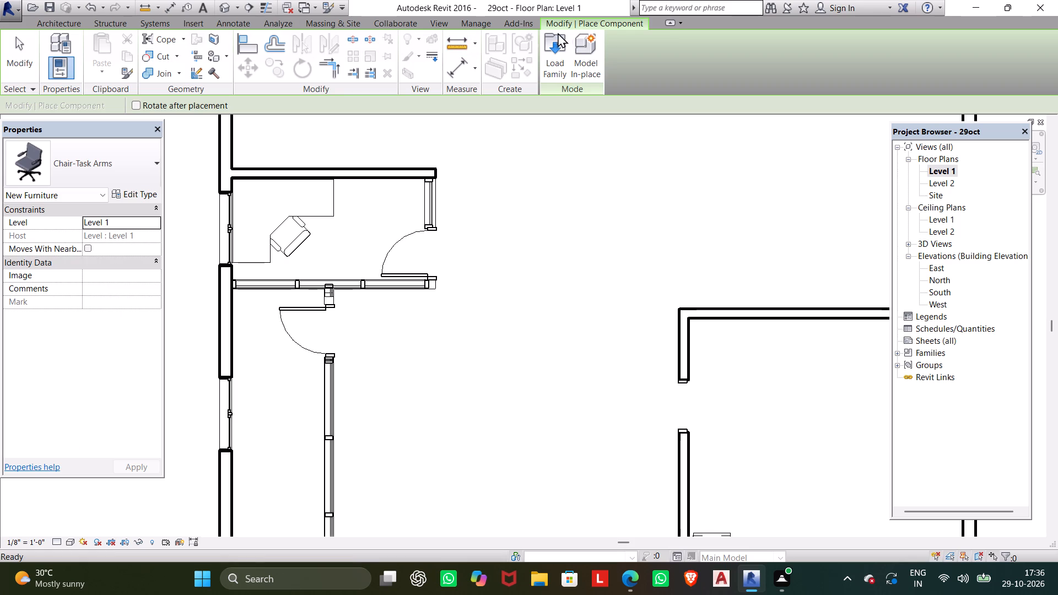
pyautogui.click(563, 38)
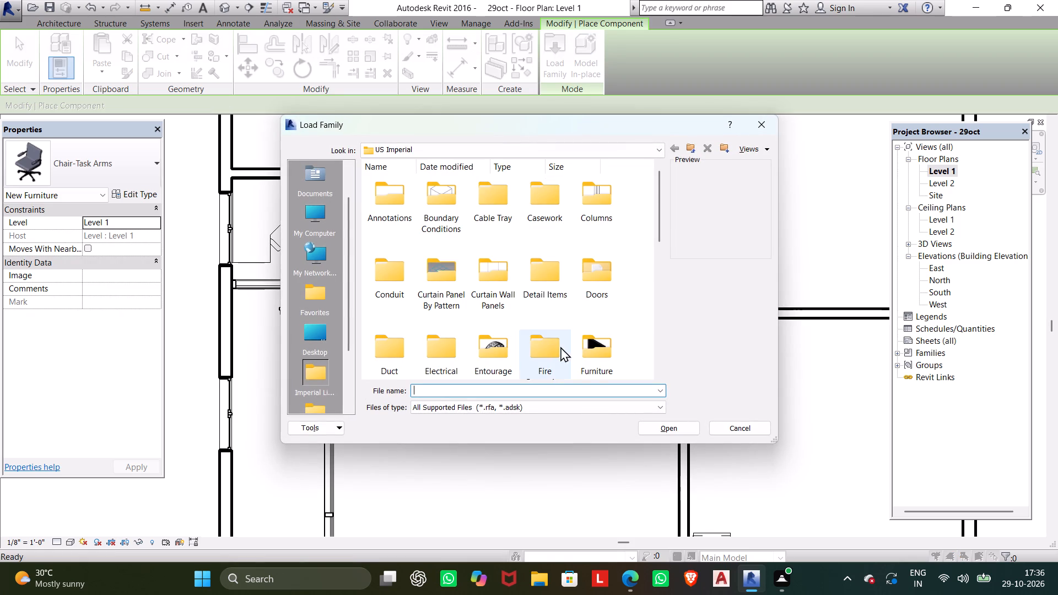
pyautogui.moveTo(576, 342); pyautogui.dragTo(589, 343)
pyautogui.tripleClick(590, 343)
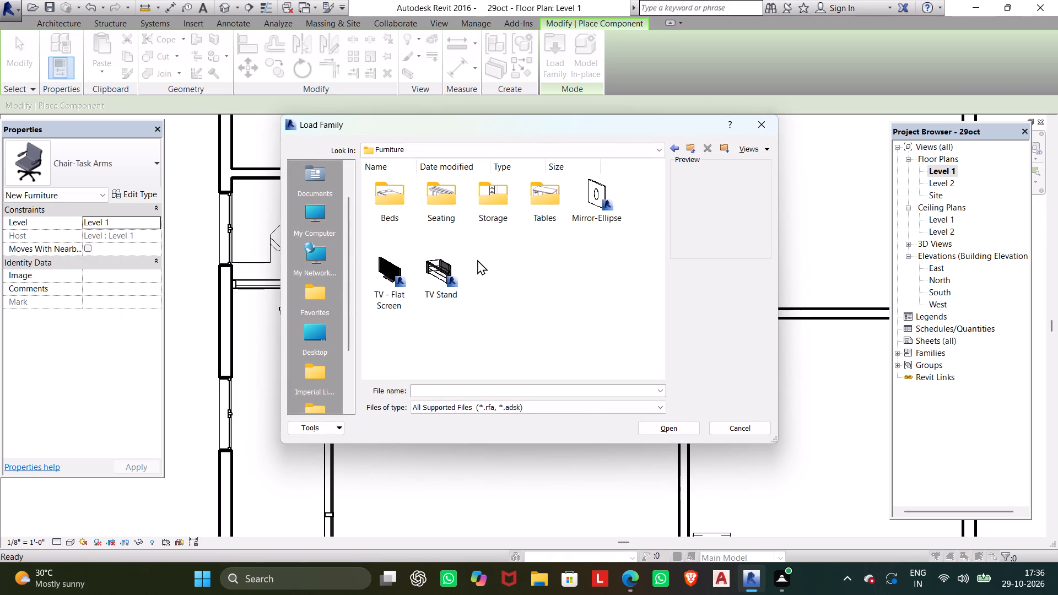
pyautogui.doubleClick(444, 186)
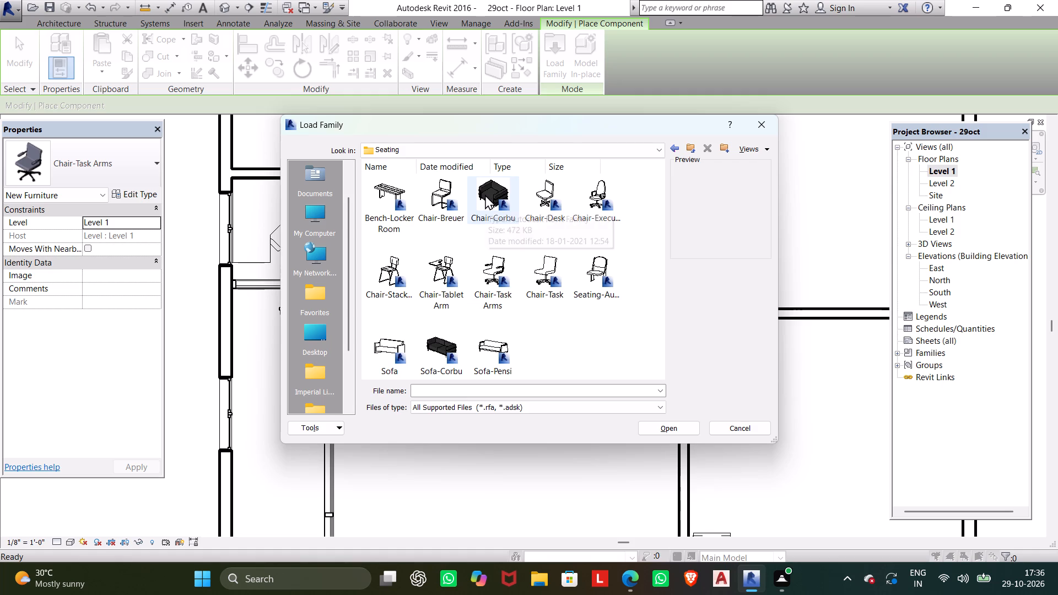
pyautogui.click(485, 194)
pyautogui.click(435, 343)
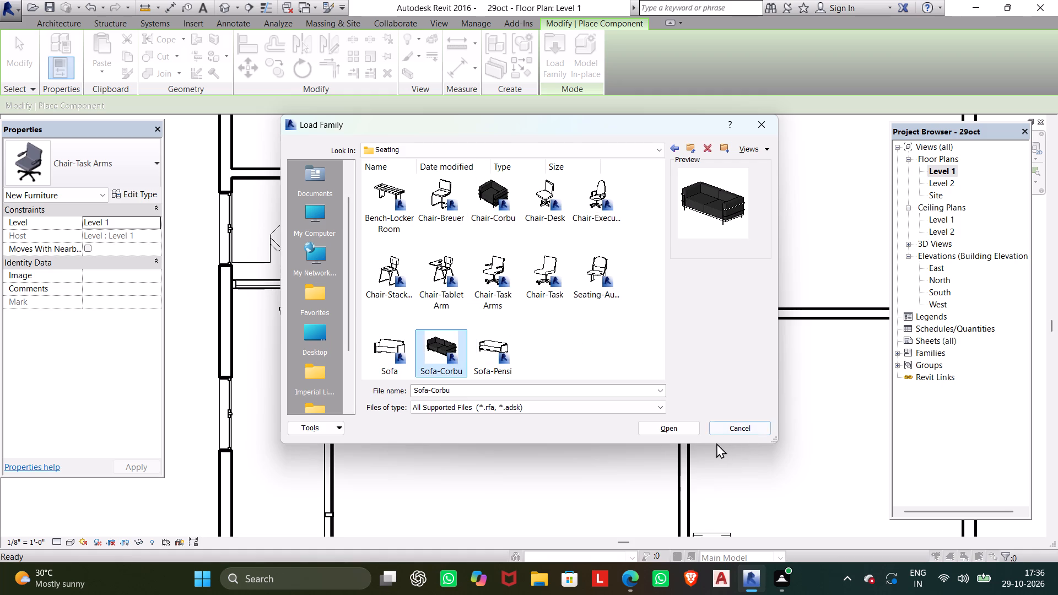
pyautogui.click(689, 431)
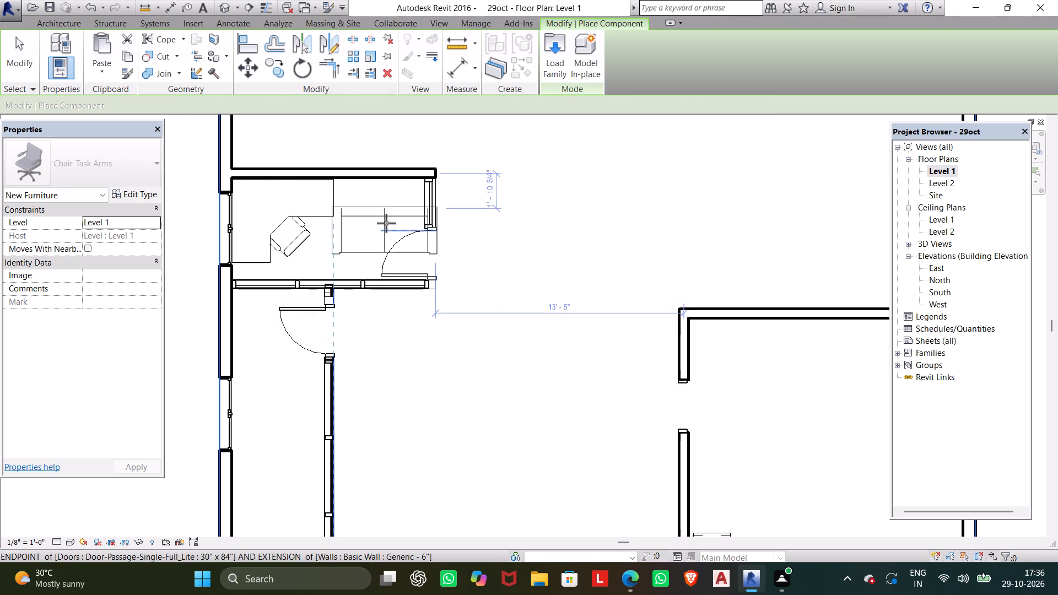
# Place one Sofa-Corbu outside the building, about 16' - 6" from the left exterior wall and level with the small room.
pyautogui.scroll(-2, 441, 281)
pyautogui.moveTo(469, 279); pyautogui.dragTo(809, 334, button='middle')
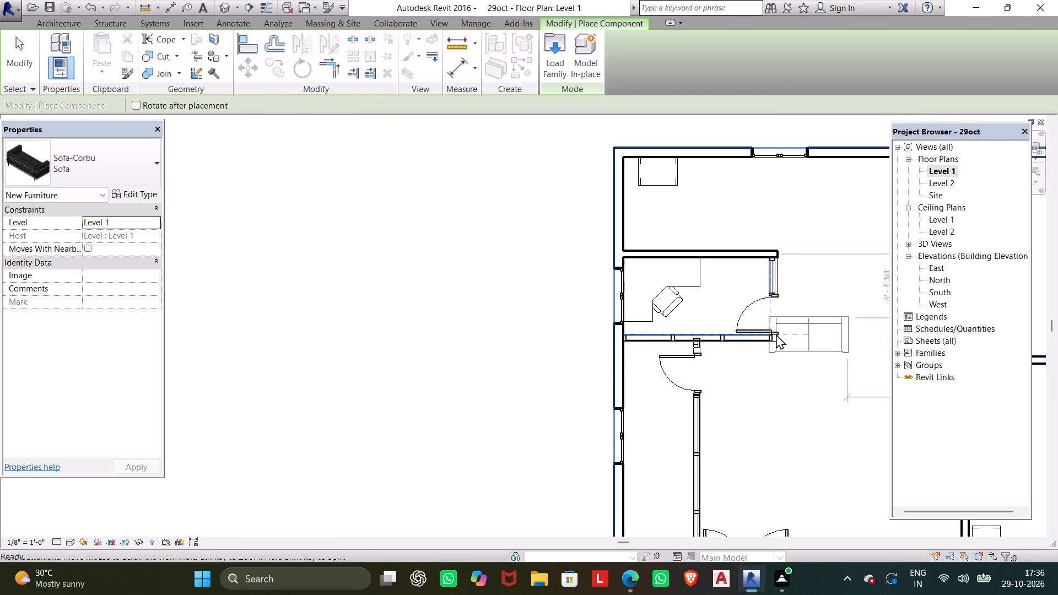
pyautogui.click(351, 277)
pyautogui.press('Escape')
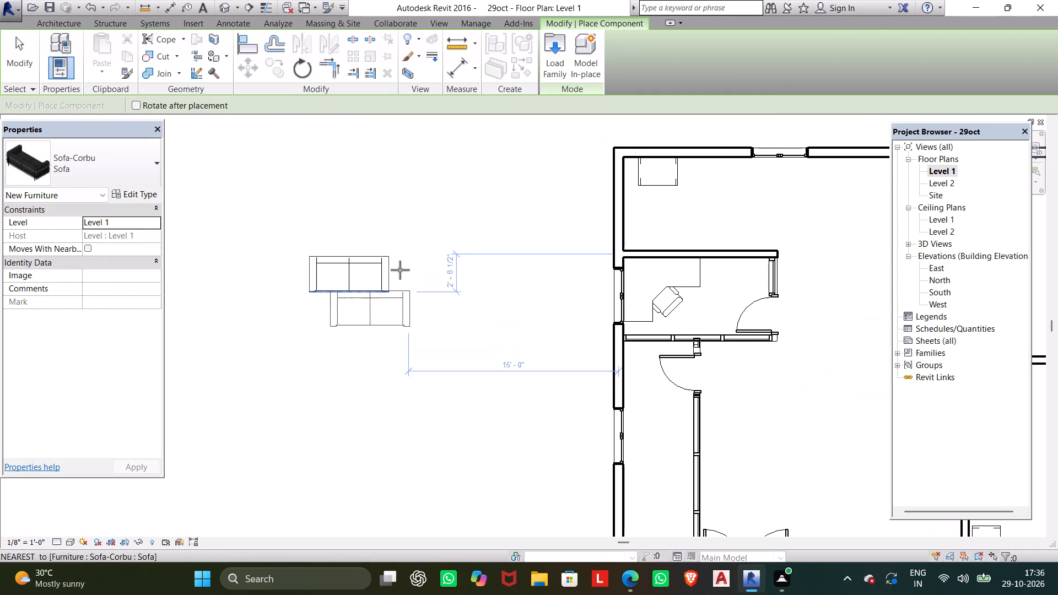
pyautogui.press('Escape')
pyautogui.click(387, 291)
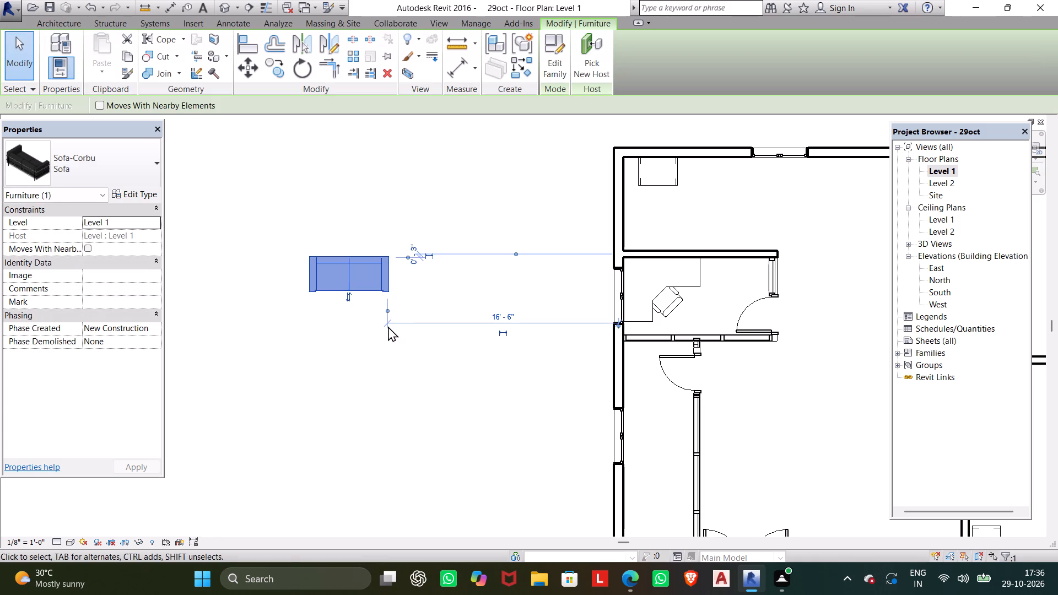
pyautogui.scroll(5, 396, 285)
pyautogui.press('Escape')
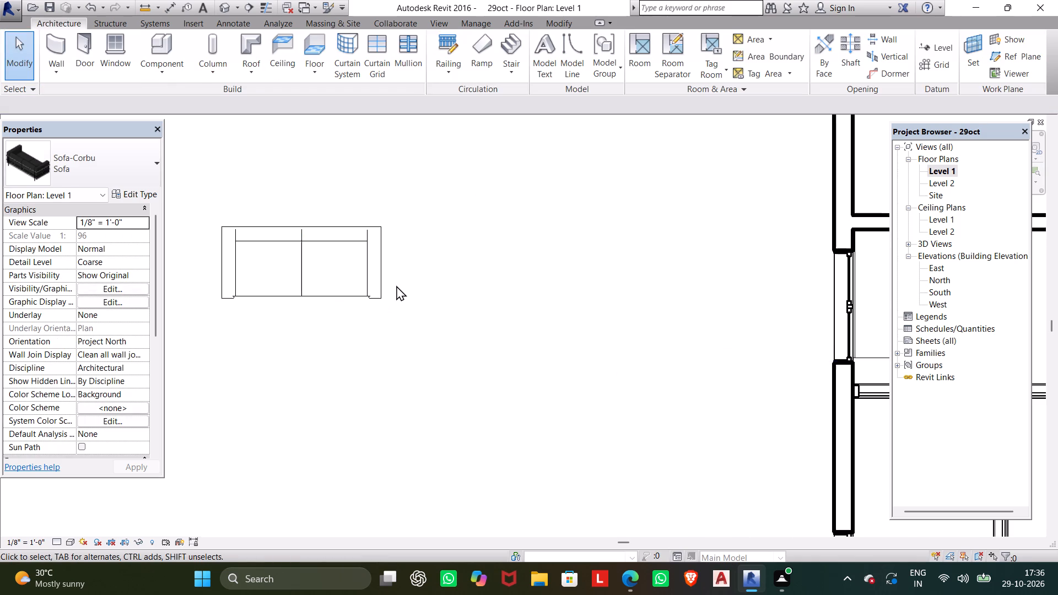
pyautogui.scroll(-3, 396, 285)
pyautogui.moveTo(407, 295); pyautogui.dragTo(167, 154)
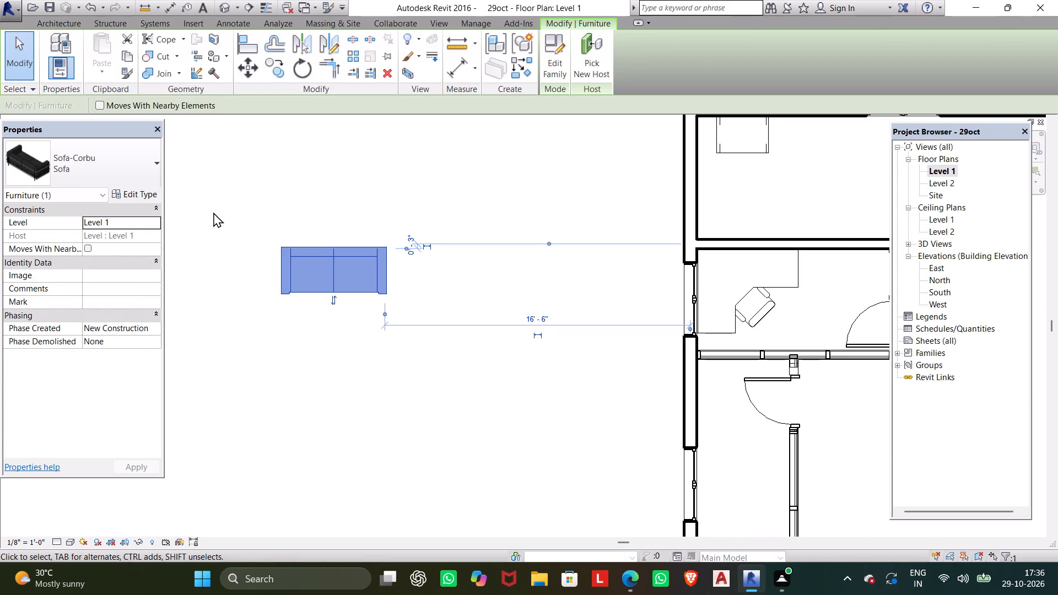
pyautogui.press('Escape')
# Load the Chair-Corbu family from the Seating folder of the Furniture library.
pyautogui.click(166, 48)
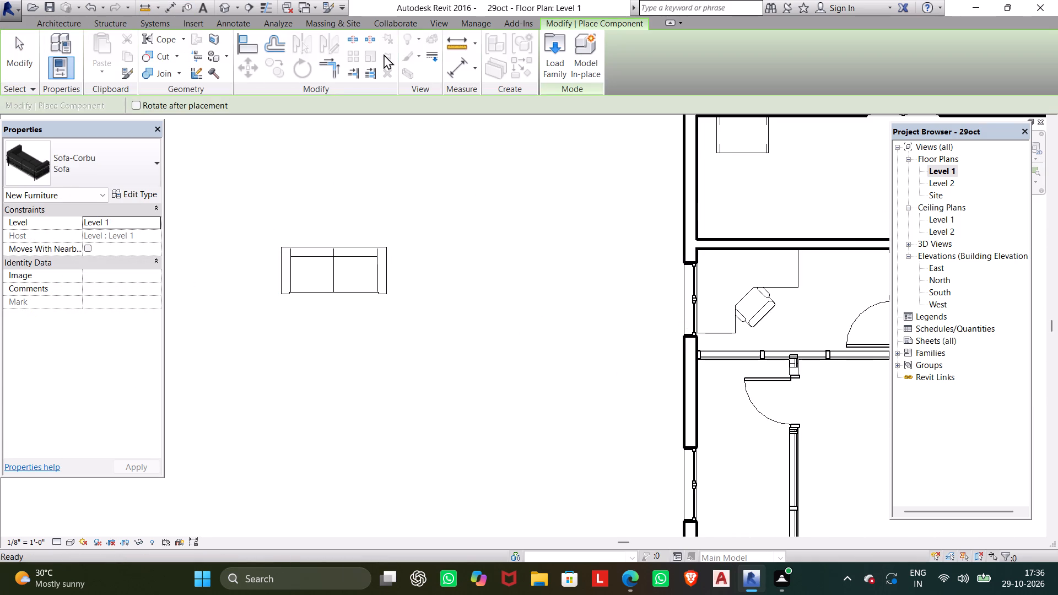
pyautogui.click(554, 56)
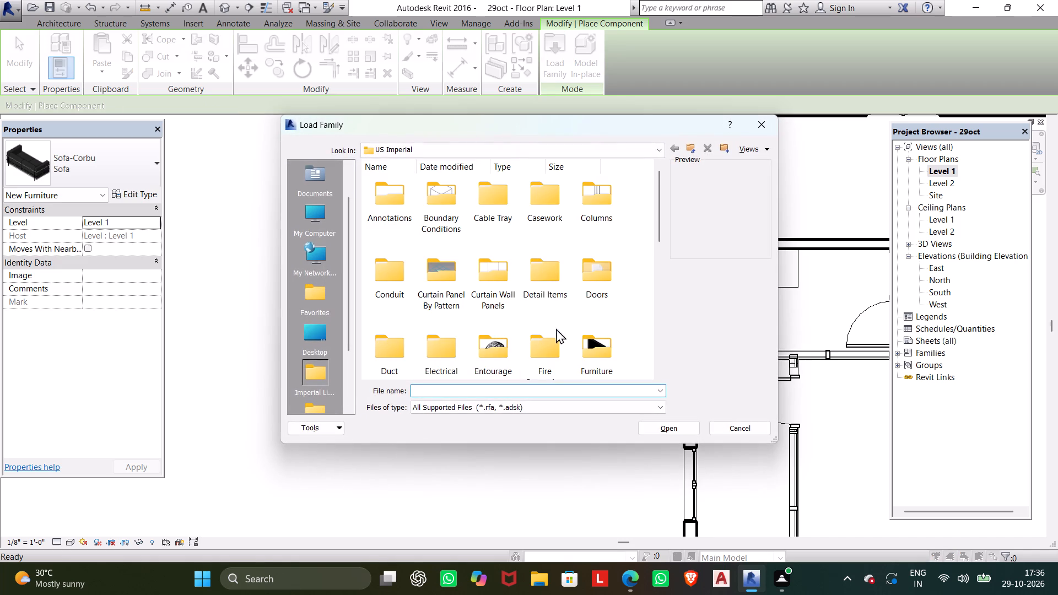
pyautogui.click(584, 340)
pyautogui.doubleClick(592, 332)
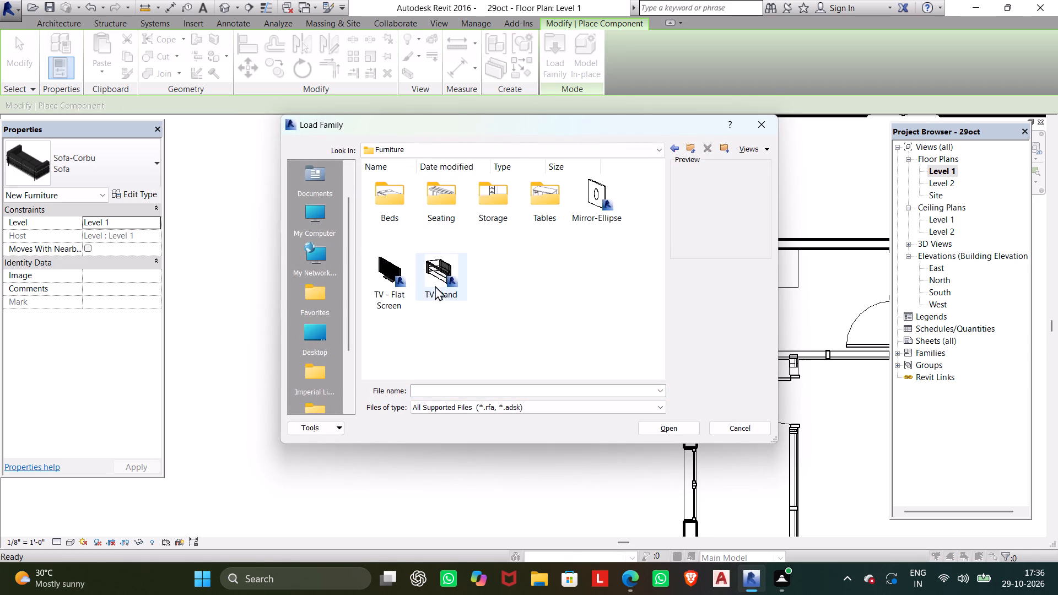
pyautogui.click(431, 205)
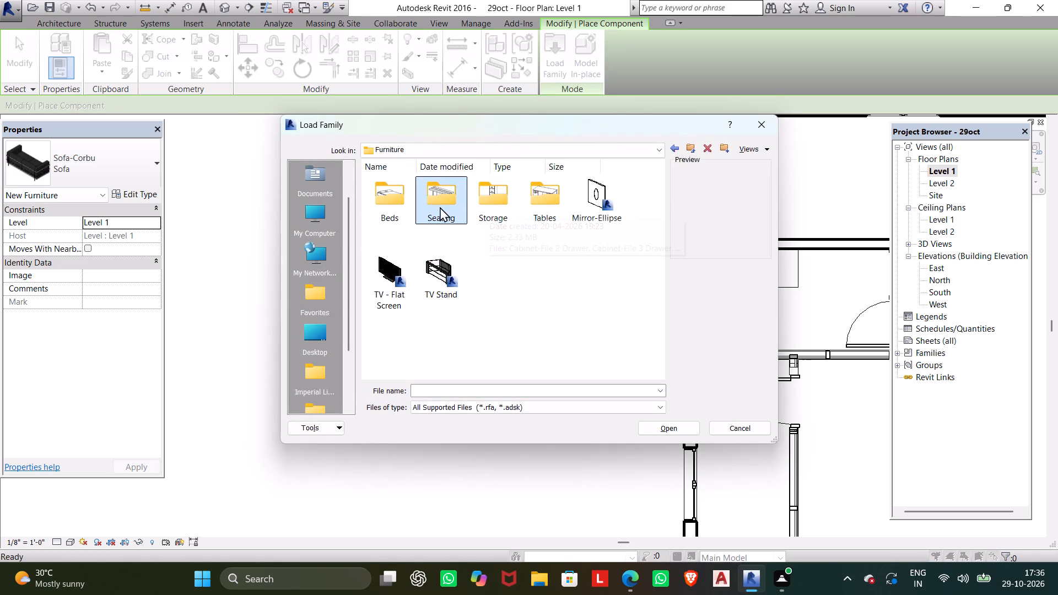
pyautogui.doubleClick(438, 206)
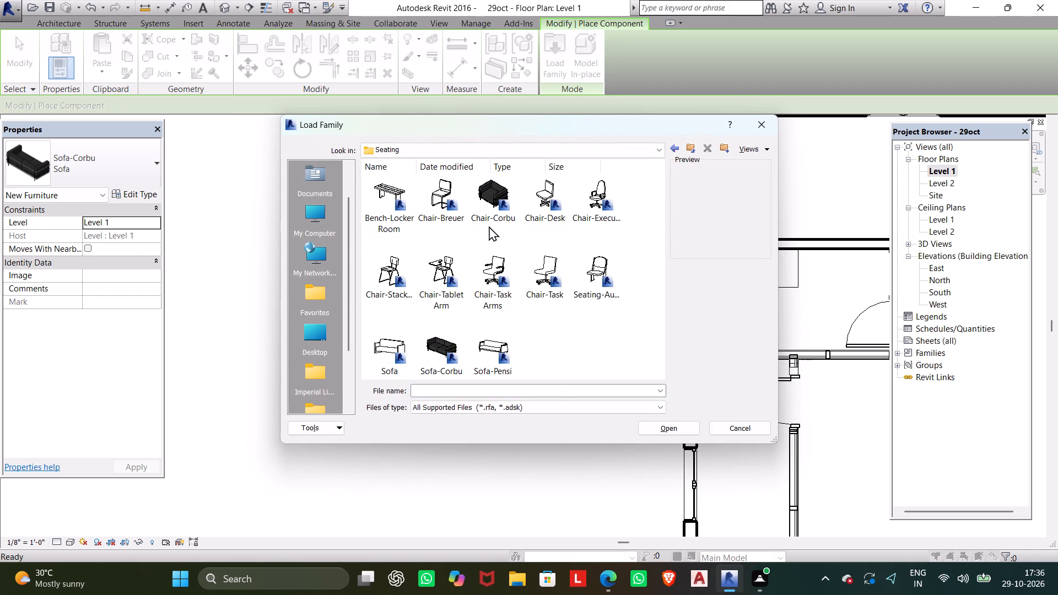
pyautogui.click(497, 195)
pyautogui.click(661, 432)
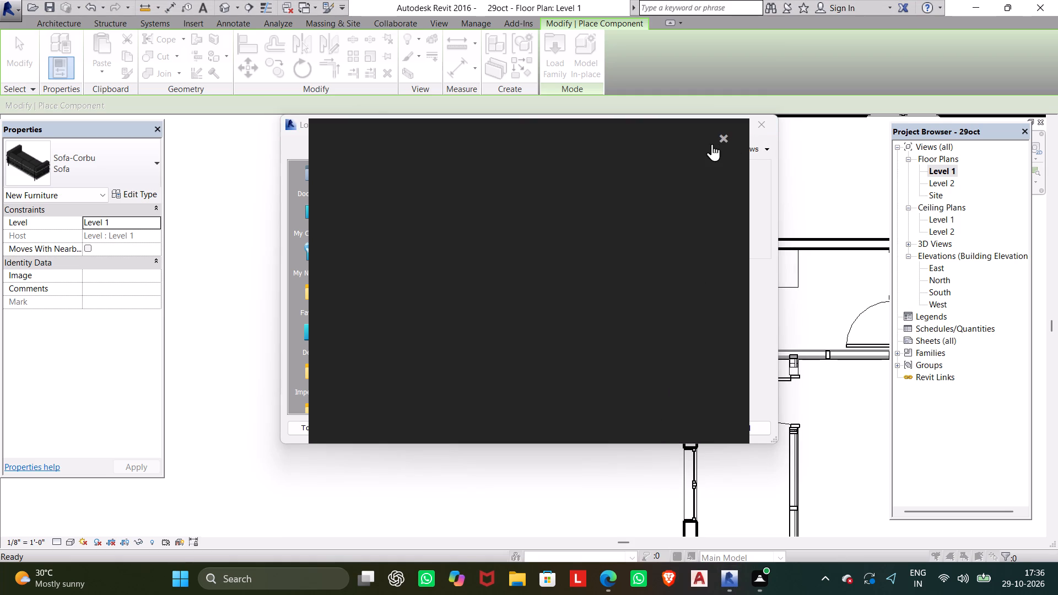
pyautogui.click(725, 138)
pyautogui.click(722, 139)
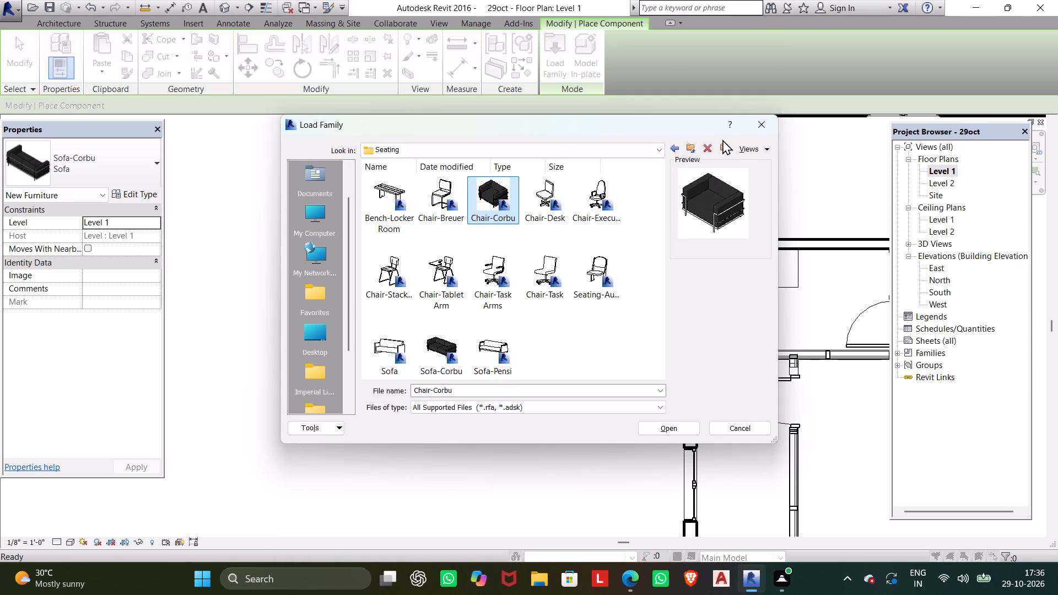
pyautogui.click(653, 432)
# Place a Chair-Corbu in the small room against its upper wall, in the corner above the door.
pyautogui.scroll(-2, 660, 408)
pyautogui.moveTo(660, 407); pyautogui.dragTo(552, 358, button='middle')
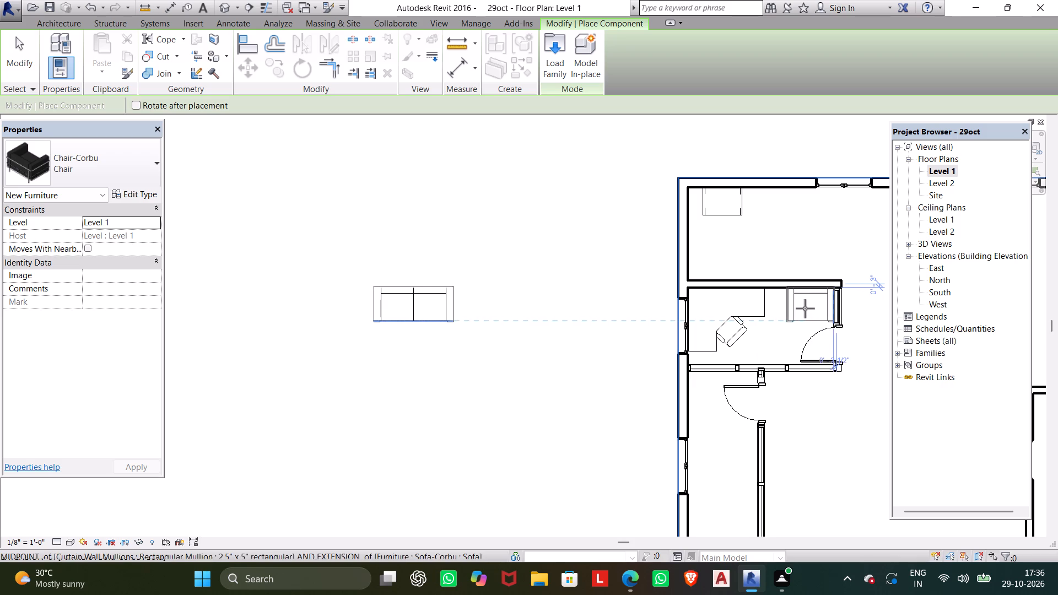
pyautogui.click(805, 309)
# Place a second Chair-Corbu in the central hall, rotated with its back against the lower-right room's left wall, just above the opening.
pyautogui.scroll(-1, 748, 310)
pyautogui.moveTo(748, 310); pyautogui.dragTo(537, 196, button='middle')
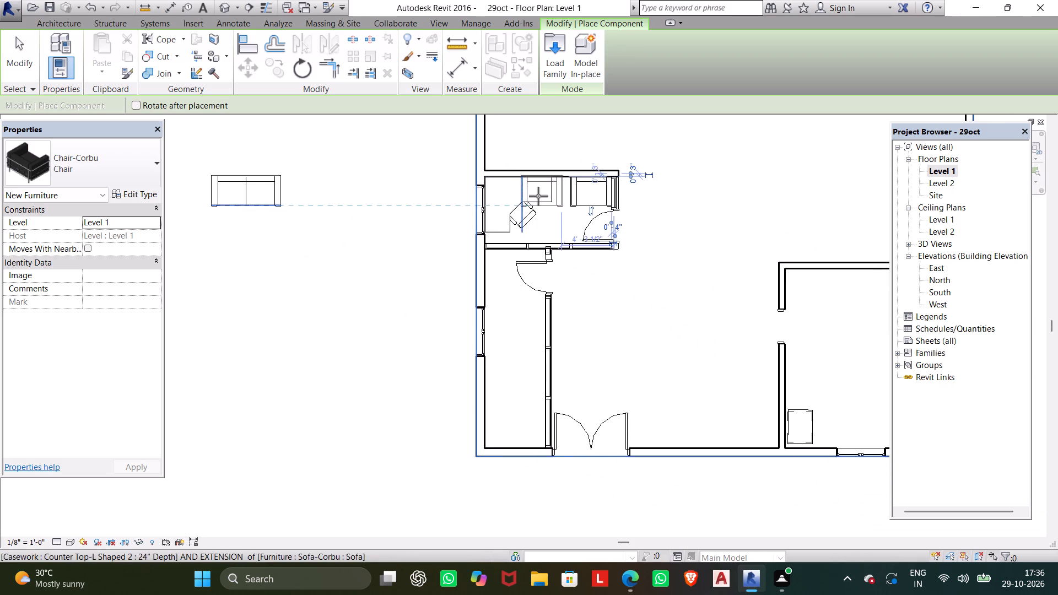
pyautogui.scroll(-1, 552, 205)
pyautogui.moveTo(505, 309); pyautogui.dragTo(355, 287, button='middle')
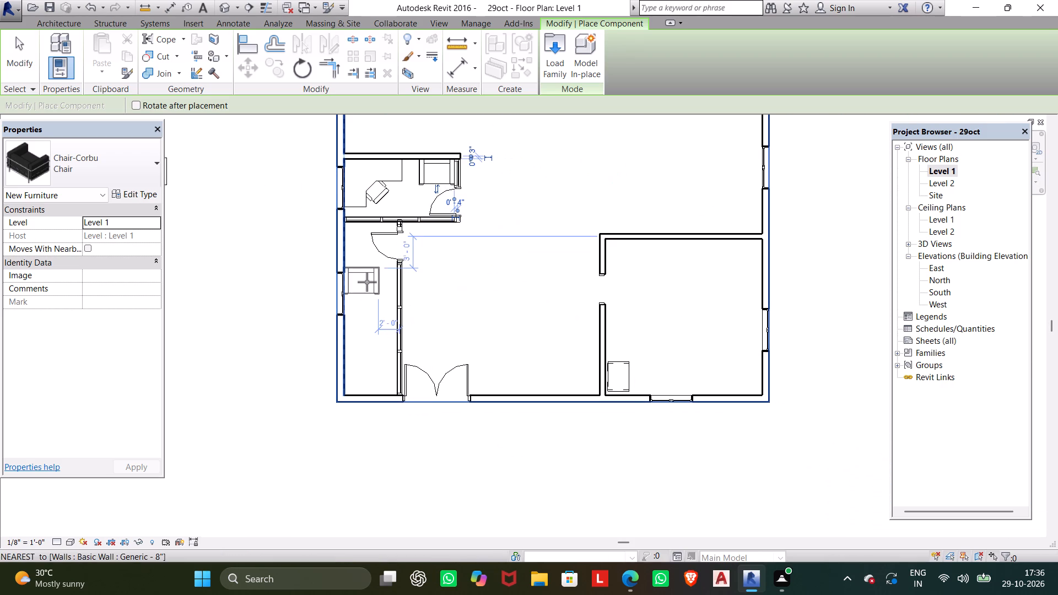
pyautogui.scroll(-2, 449, 334)
pyautogui.moveTo(454, 339); pyautogui.dragTo(457, 370, button='middle')
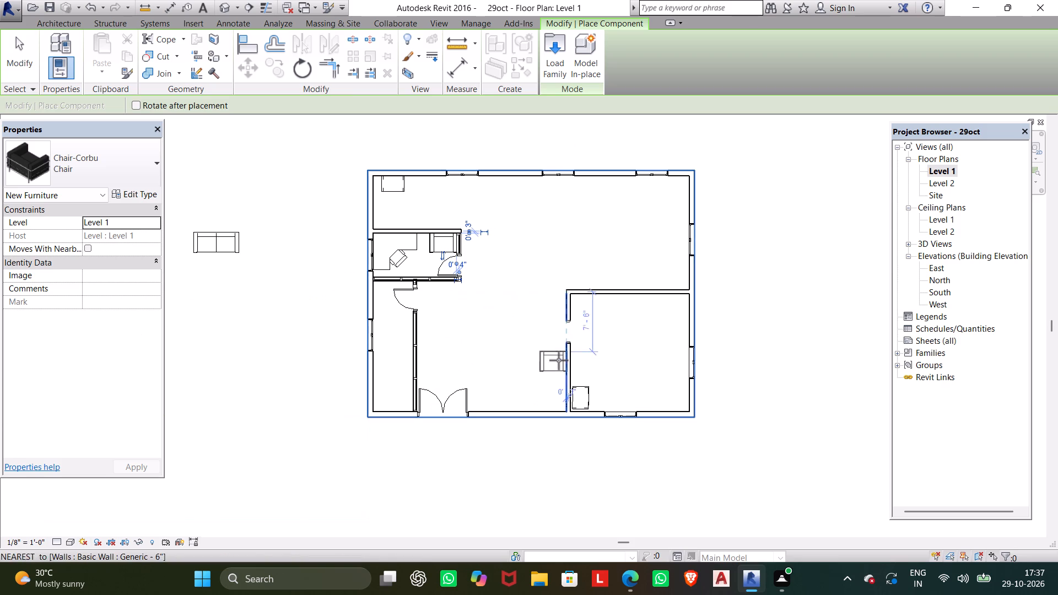
pyautogui.press('space')
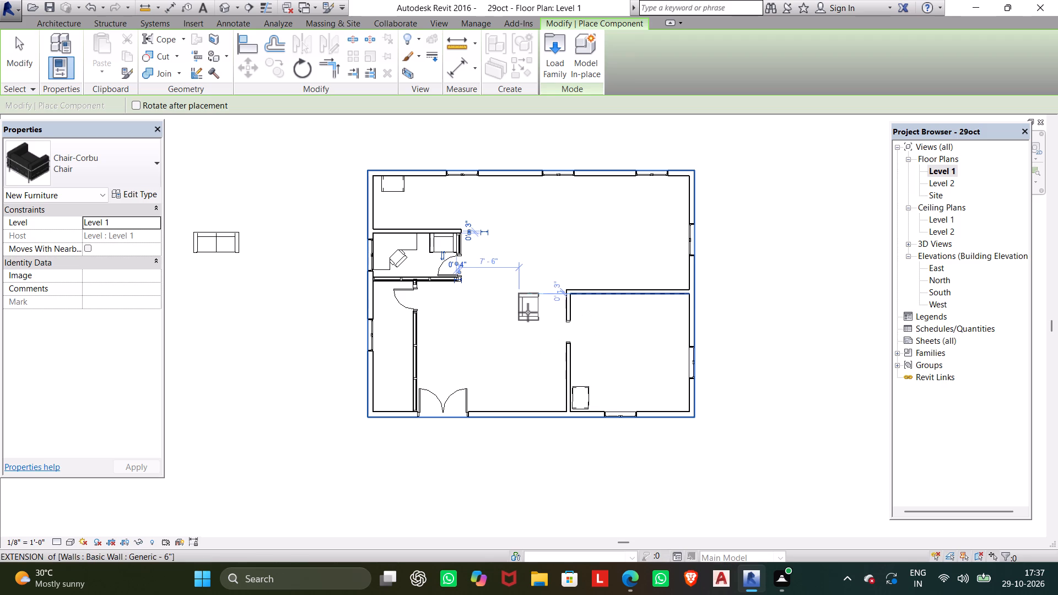
pyautogui.press('space')
pyautogui.press('space')
pyautogui.scroll(5, 560, 307)
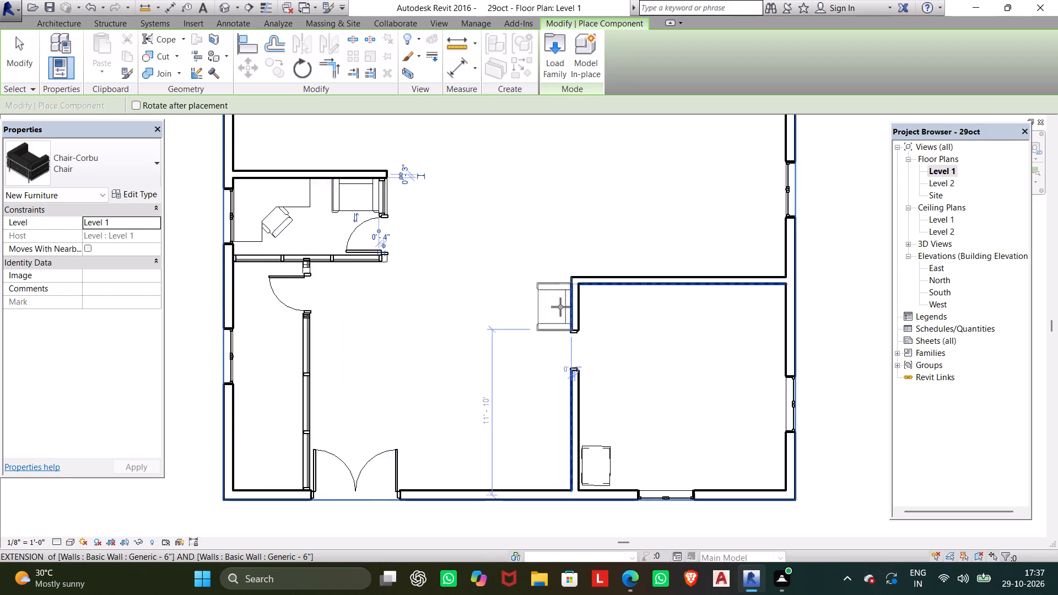
pyautogui.scroll(3, 560, 307)
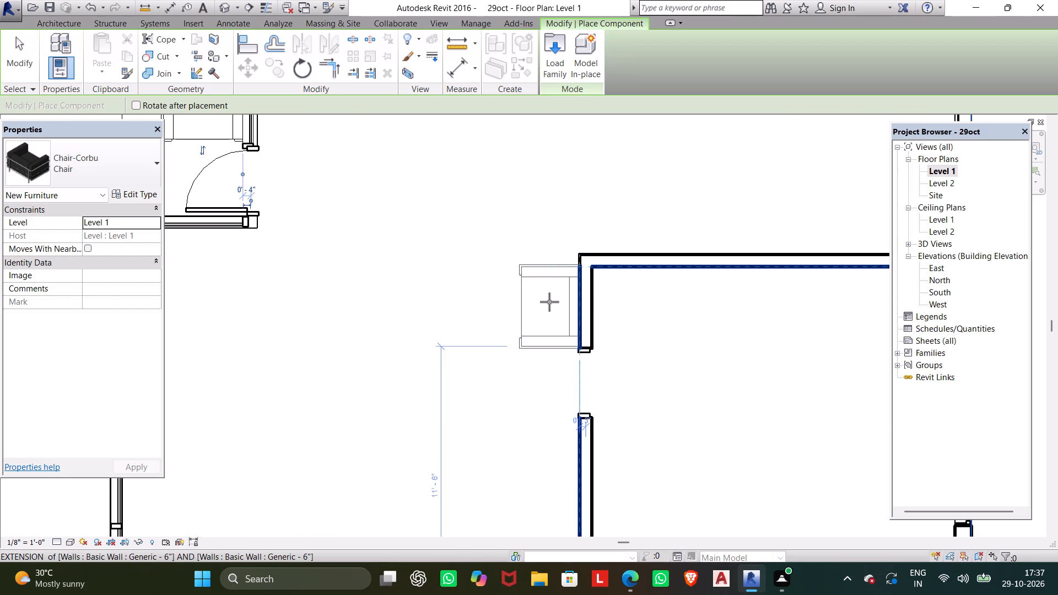
pyautogui.click(549, 302)
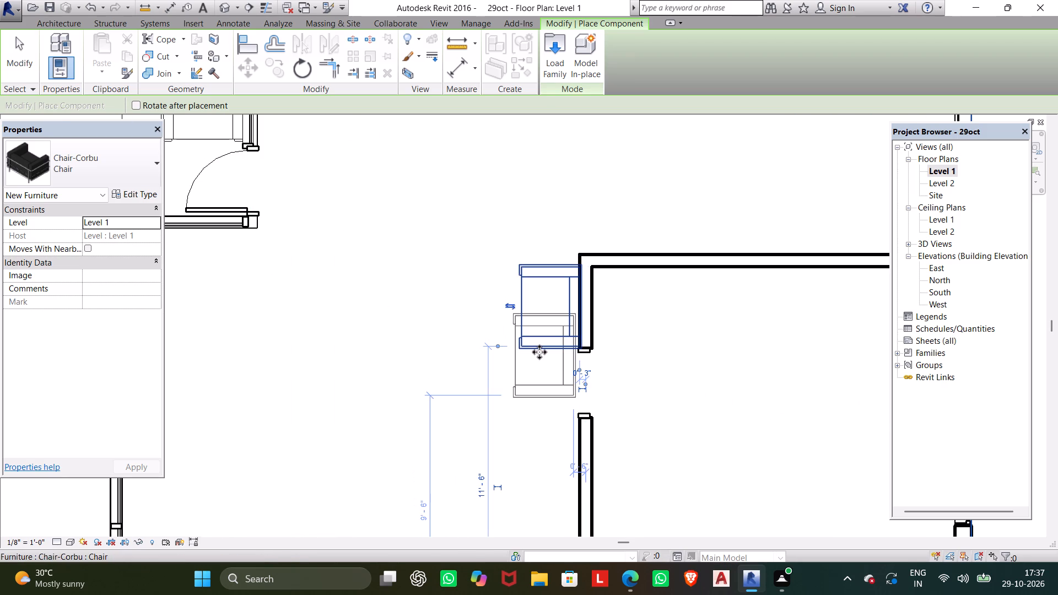
pyautogui.press('Escape')
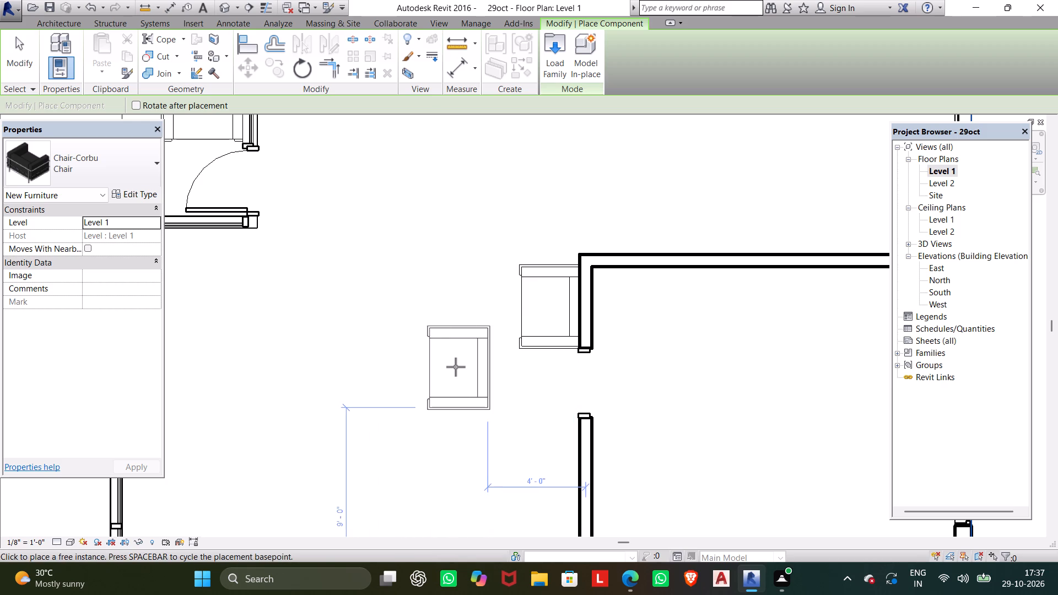
pyautogui.press('Escape')
pyautogui.press('Escape')
pyautogui.press('Escape')
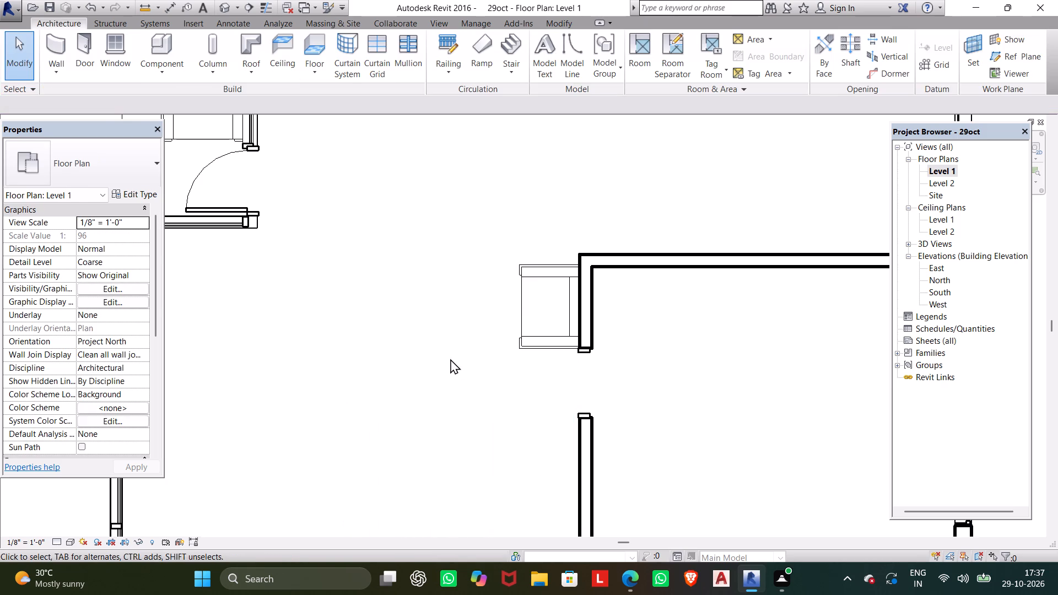
# Move the Sofa-Corbu from outside the building into the lower central hall, about 5' - 3" from the lower-right room's left wall.
pyautogui.scroll(-4, 465, 348)
pyautogui.moveTo(466, 346); pyautogui.dragTo(533, 345, button='middle')
pyautogui.scroll(1, 514, 345)
pyautogui.scroll(-3, 297, 329)
pyautogui.moveTo(350, 324); pyautogui.dragTo(463, 341, button='middle')
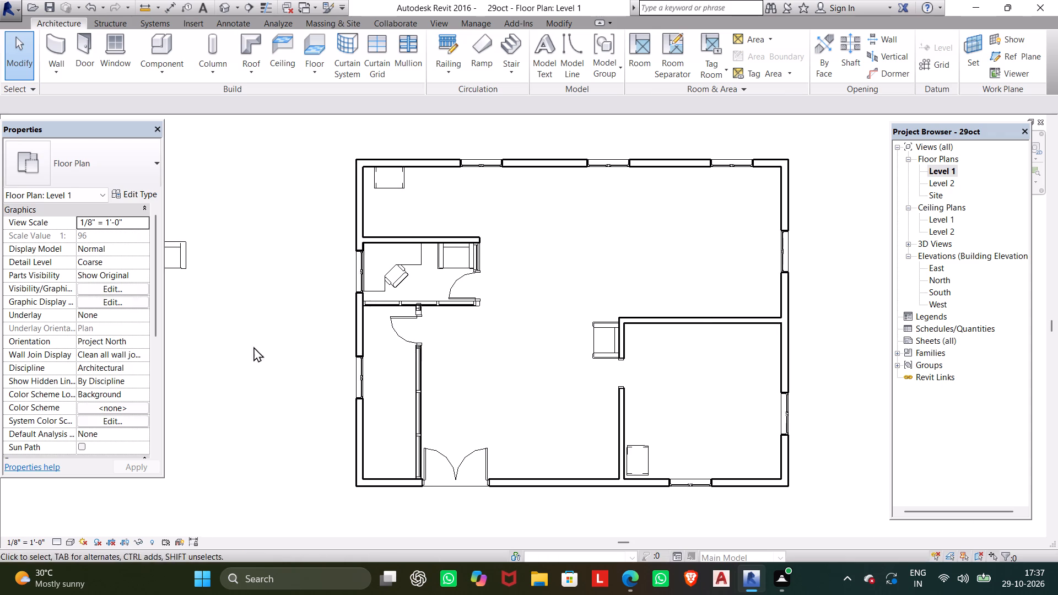
pyautogui.scroll(-2, 248, 337)
pyautogui.moveTo(248, 337); pyautogui.dragTo(331, 337, button='middle')
pyautogui.moveTo(317, 336); pyautogui.dragTo(212, 234)
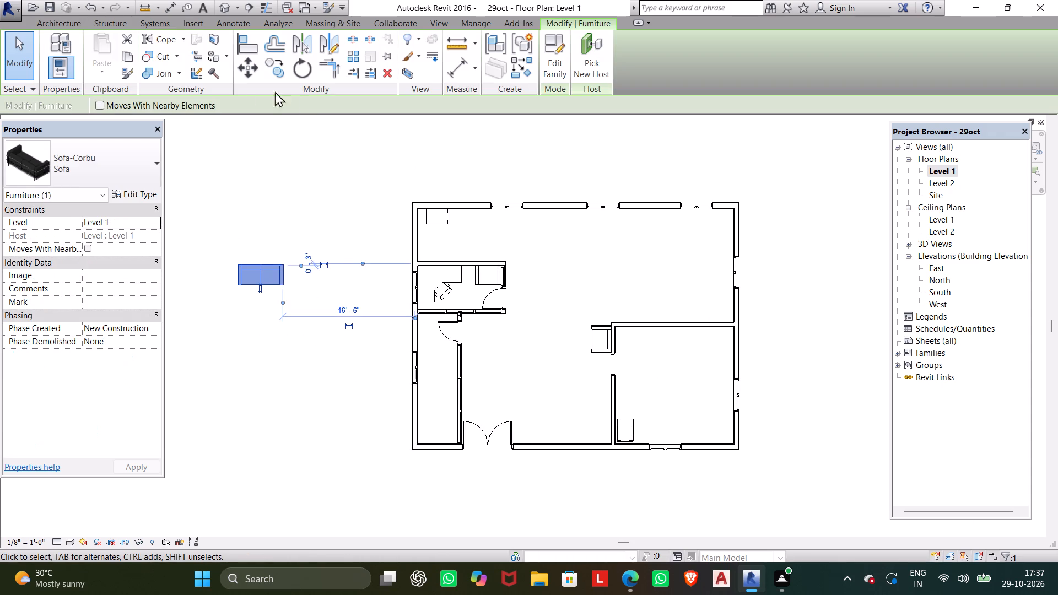
pyautogui.moveTo(263, 271); pyautogui.dragTo(408, 371)
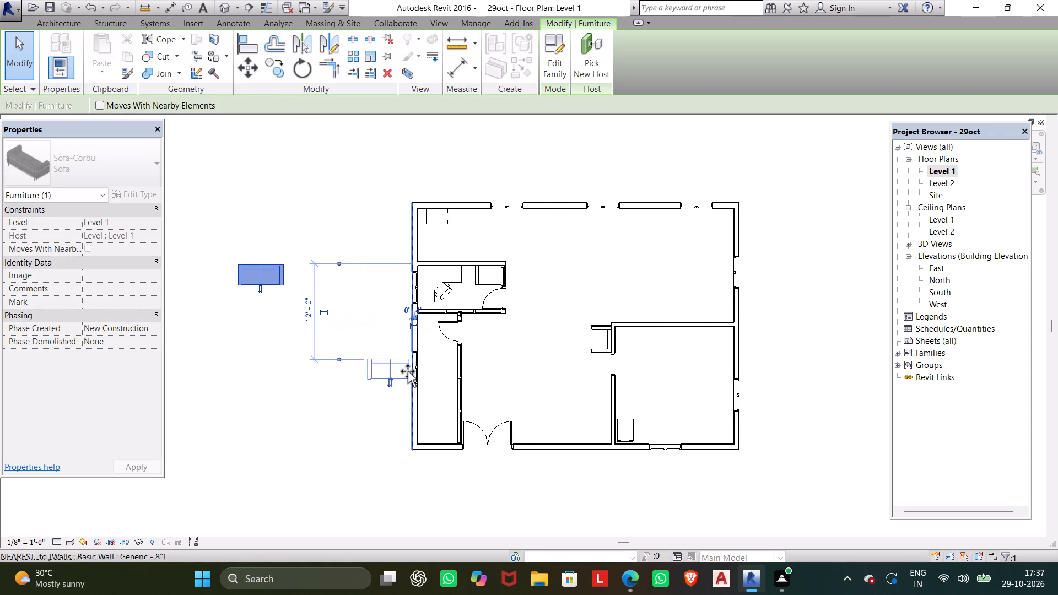
pyautogui.moveTo(408, 371); pyautogui.dragTo(553, 385)
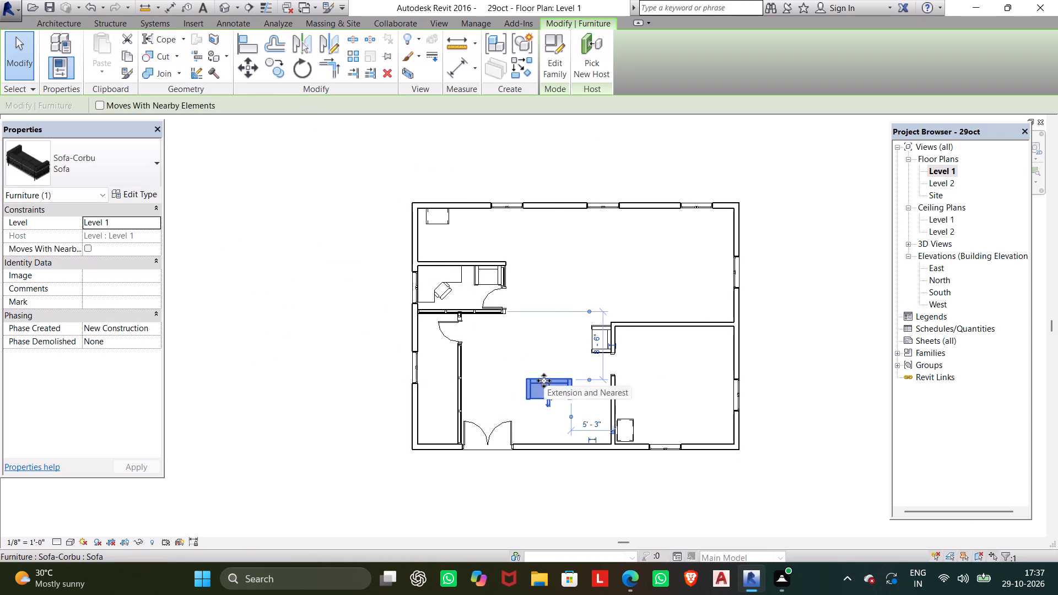
# Rotate the Sofa-Corbu 90° clockwise so its back faces the lower-right room's left wall.
pyautogui.press('space')
pyautogui.press('space')
pyautogui.press('space')
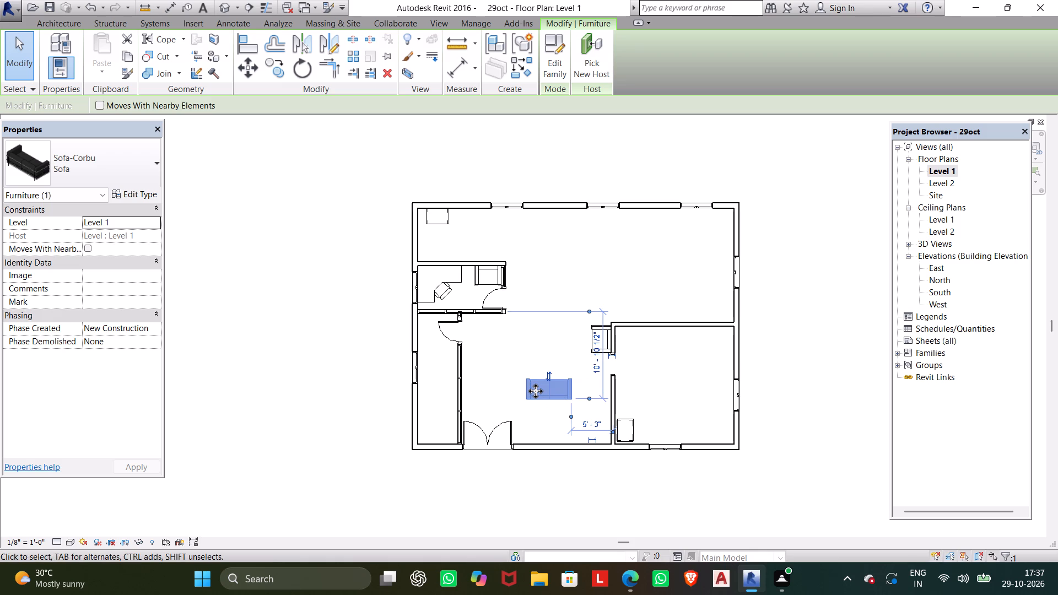
pyautogui.press('space')
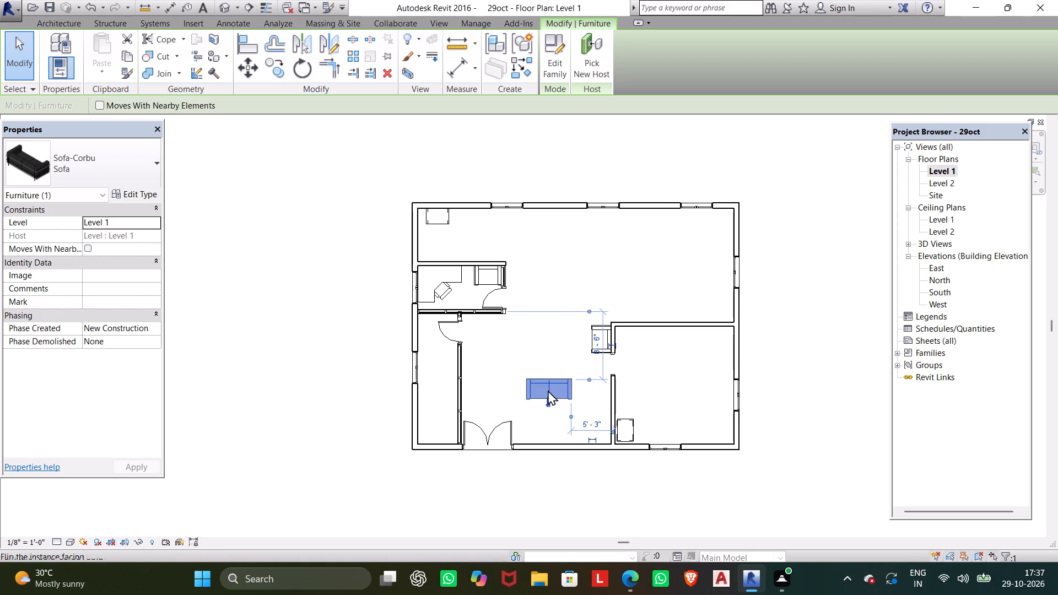
pyautogui.click(302, 61)
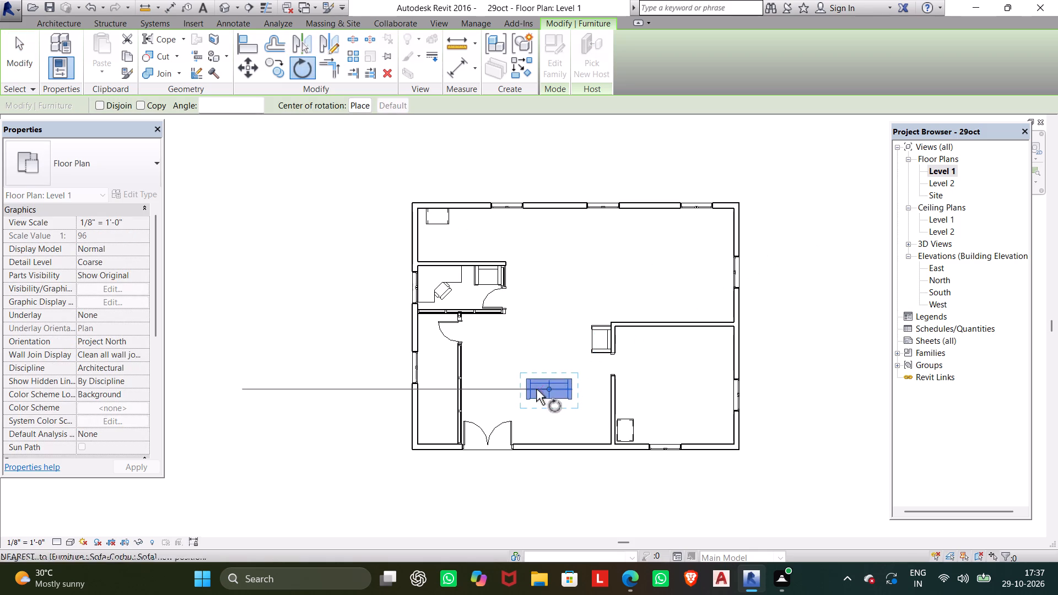
pyautogui.click(550, 334)
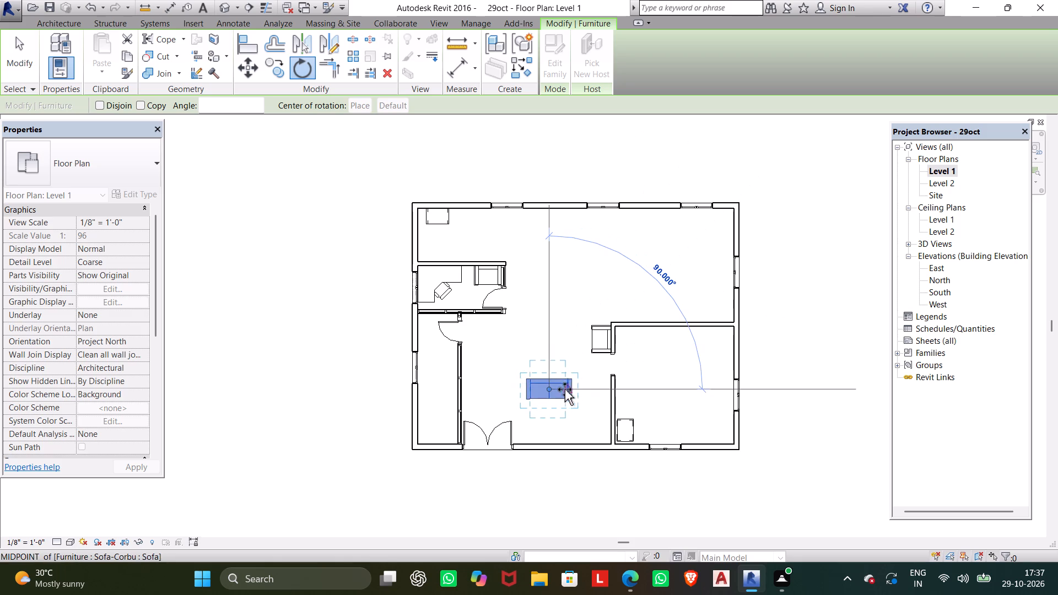
pyautogui.click(662, 388)
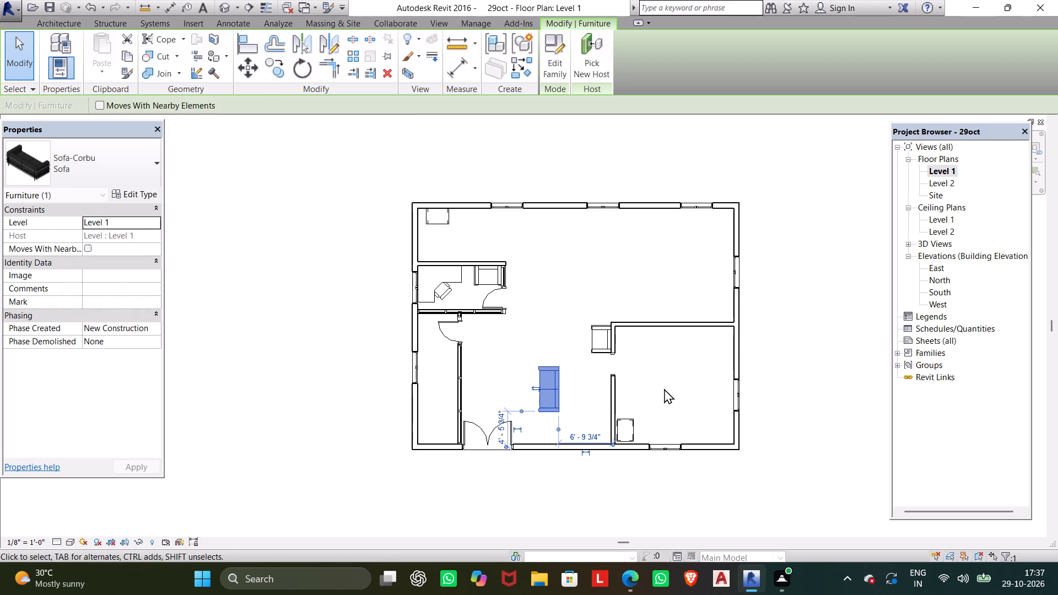
# Nudge the sofa against the lower-right room's left wall, just below the opening and about 3' - 2 3/4" above the lower exterior wall.
pyautogui.press('Right')
pyautogui.press('Right')
pyautogui.press('Right')
pyautogui.press('Right')
pyautogui.press('Right')
pyautogui.press('Right')
pyautogui.press('Right')
pyautogui.press('Right')
pyautogui.press('Right')
pyautogui.press('Right')
pyautogui.press('Right')
pyautogui.press('Right')
pyautogui.press('Right')
pyautogui.press('Right')
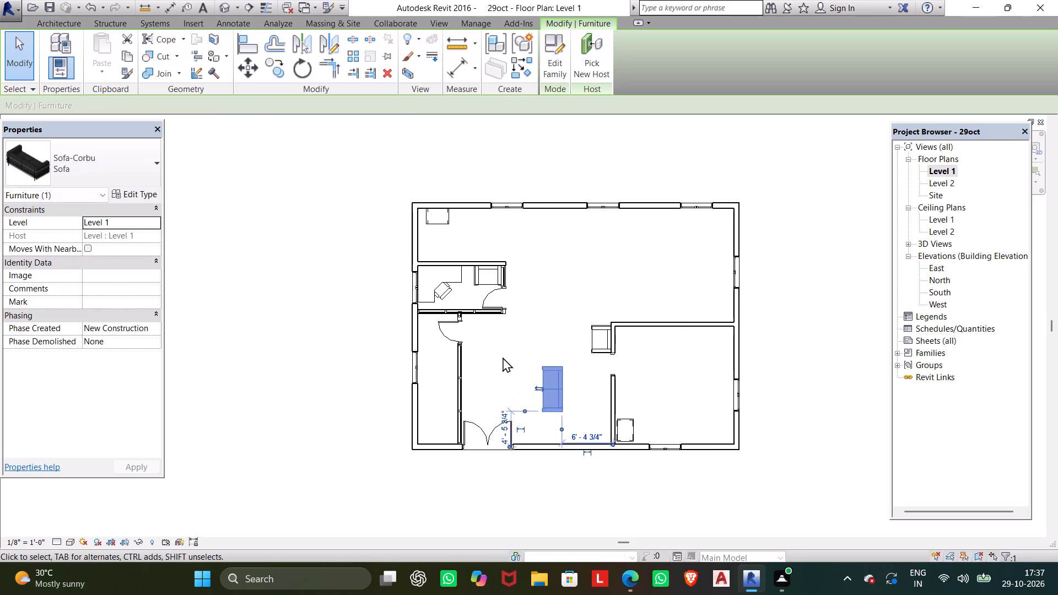
pyautogui.press('Down')
pyautogui.press('Down')
pyautogui.press('Down')
pyautogui.press('Down')
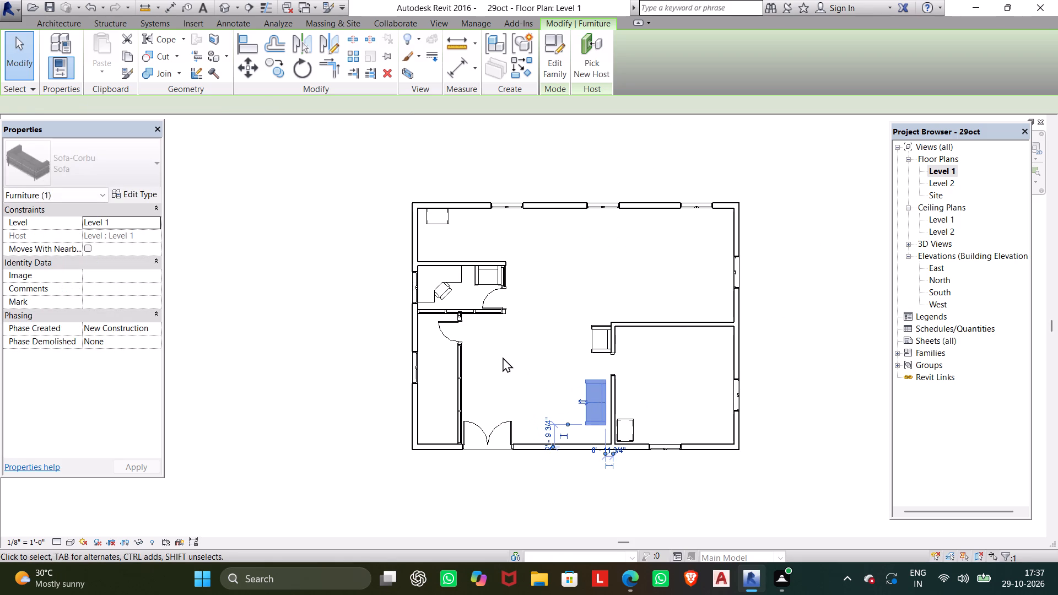
pyautogui.press('Right')
pyautogui.press('Right')
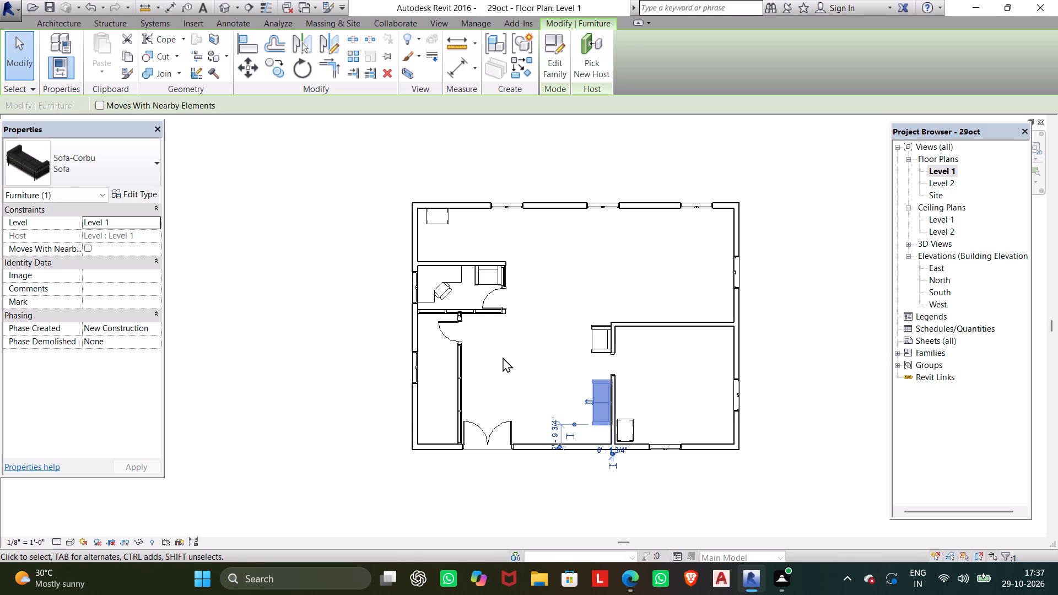
pyautogui.press('Left')
pyautogui.press('Up')
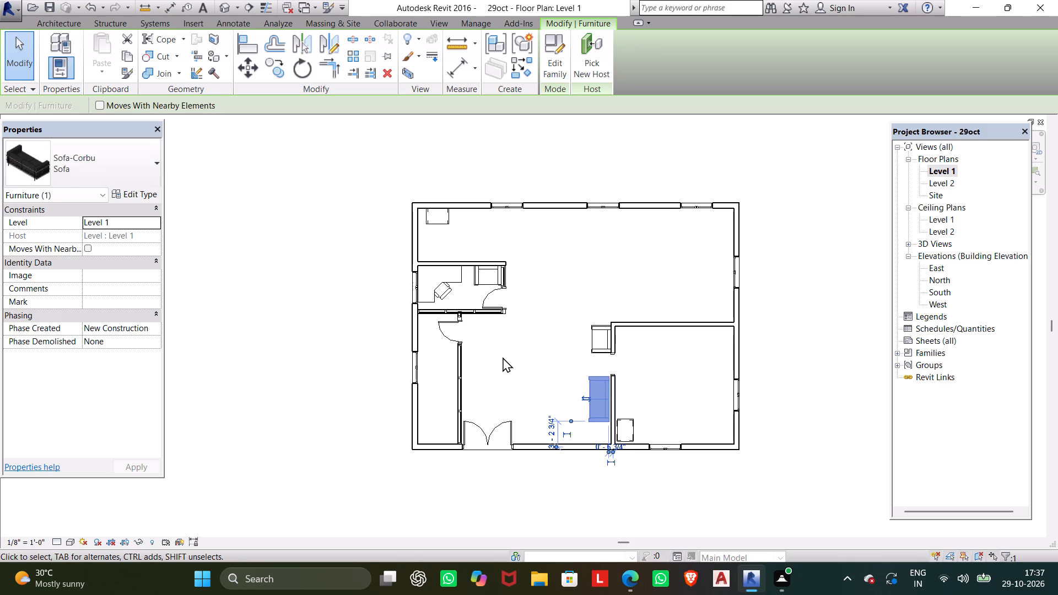
pyautogui.press('Right')
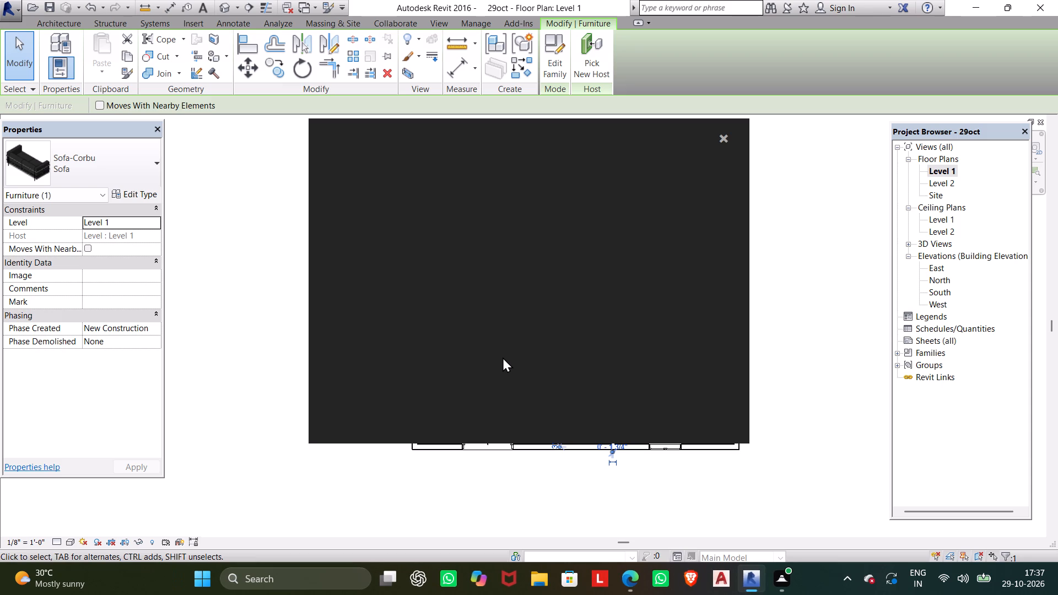
# Close the blank notification card covering the floor plan and clear the sofa selection.
pyautogui.moveTo(503, 357); pyautogui.dragTo(493, 353, button='right')
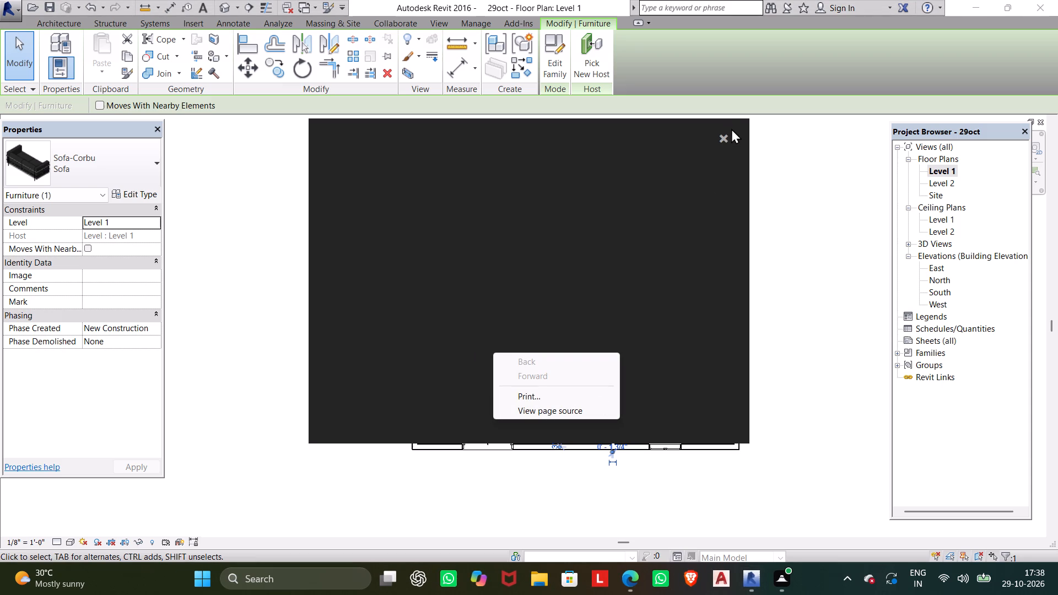
pyautogui.click(729, 140)
pyautogui.click(725, 138)
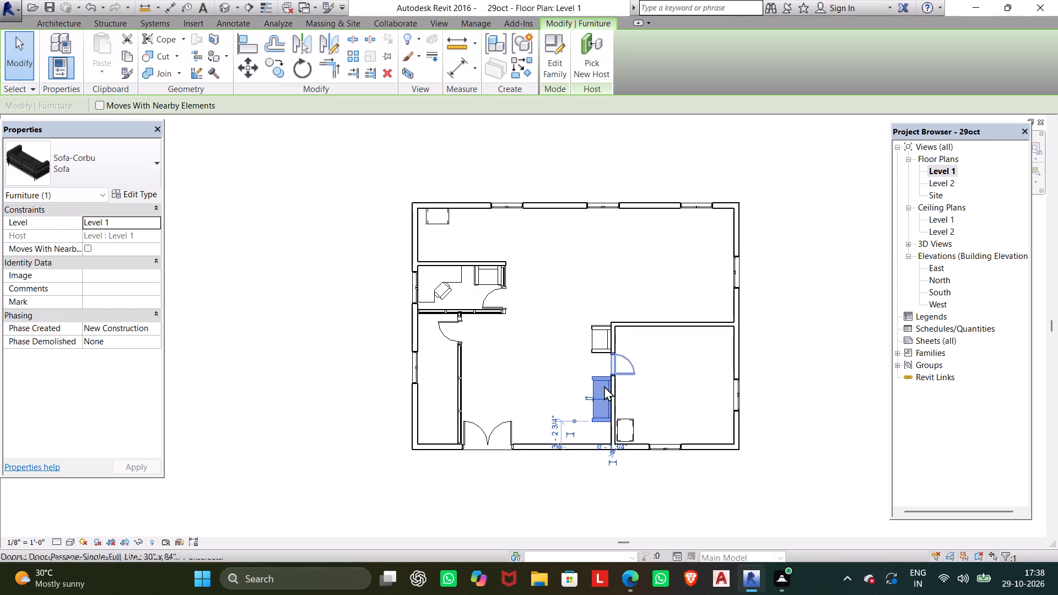
pyautogui.press('Escape')
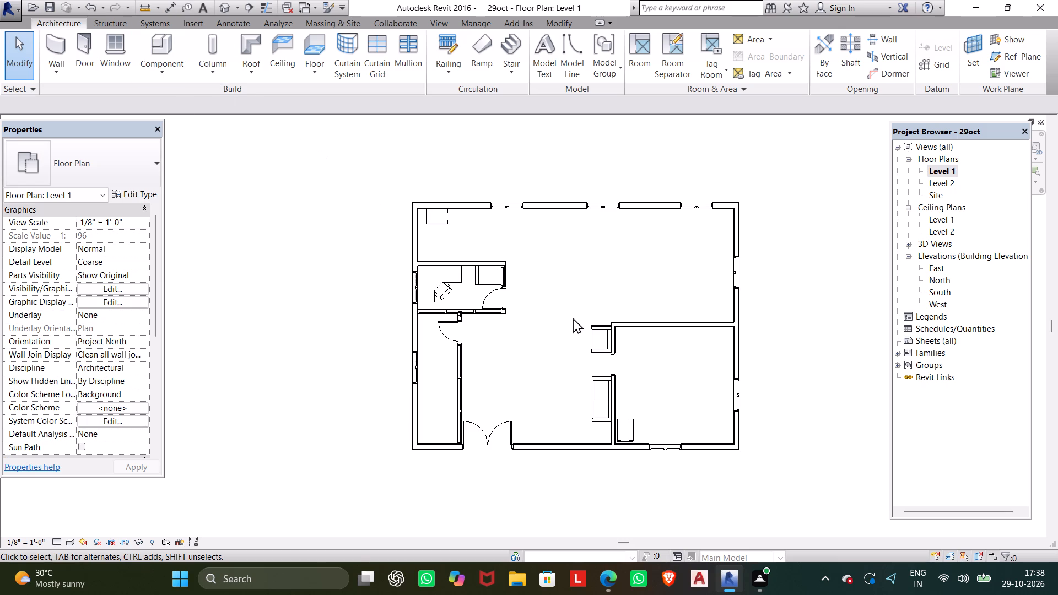
# Copy the hall's Chair-Corbu about 11' - 6" at 120° into the lower hall, between the double door and the sofa.
pyautogui.click(589, 329)
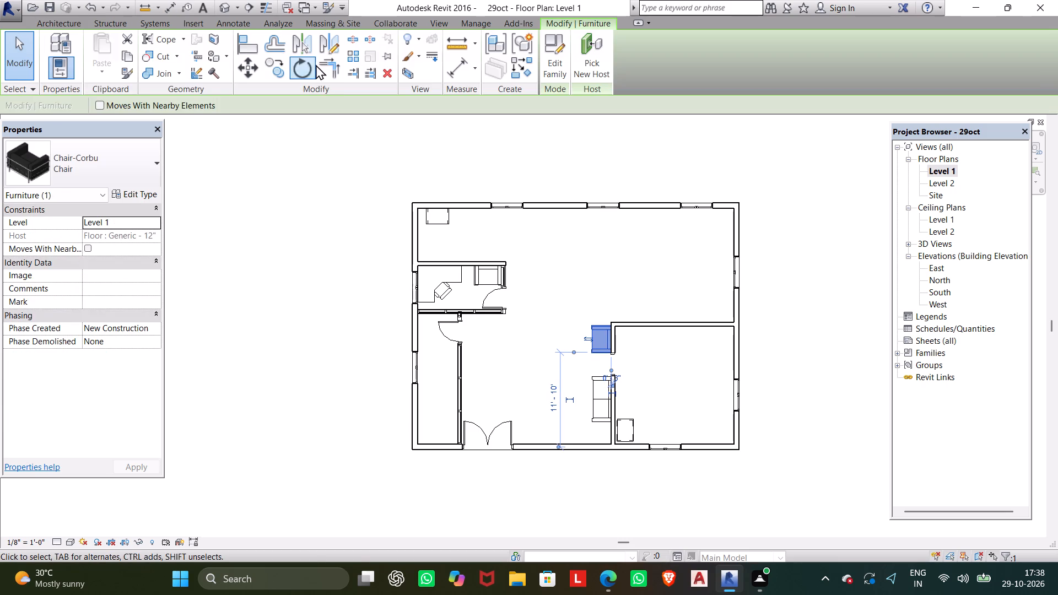
pyautogui.click(284, 71)
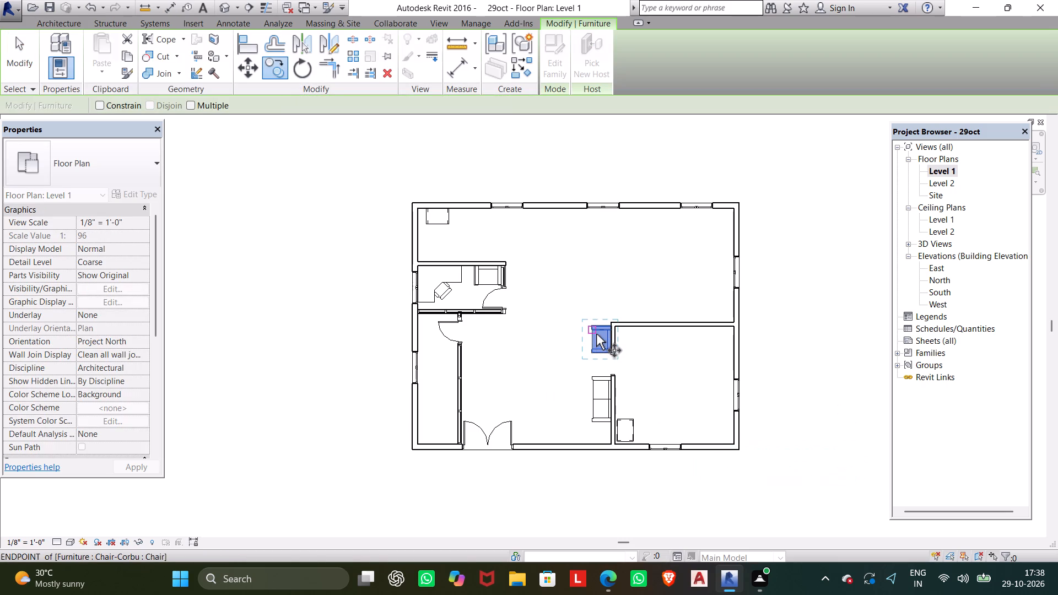
pyautogui.click(586, 338)
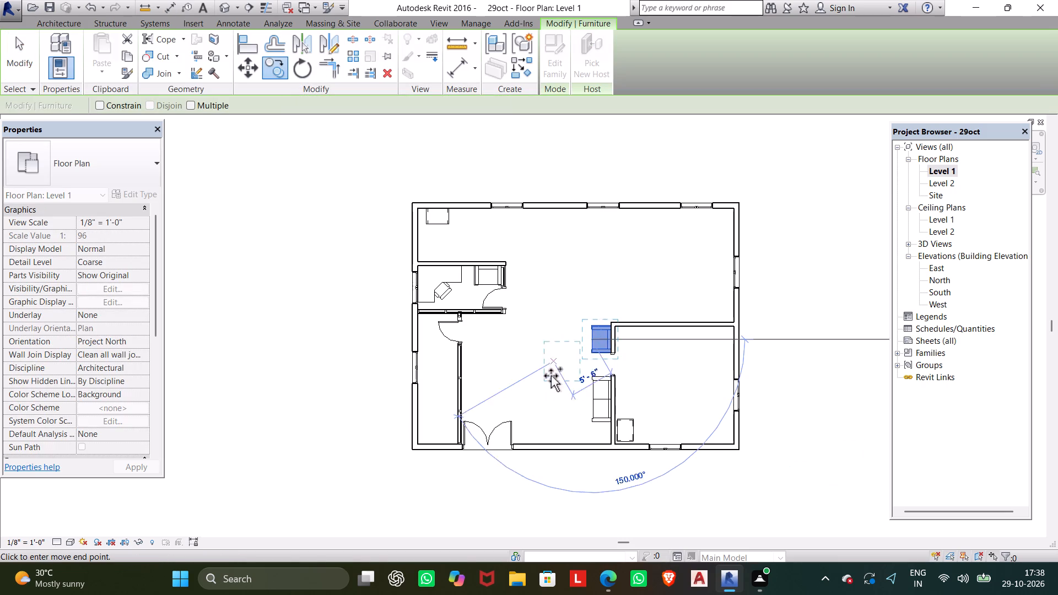
pyautogui.click(546, 418)
pyautogui.press('Escape')
# Flip the copied Chair-Corbu and rotate it 90° counterclockwise so its back faces the lower exterior wall.
pyautogui.click(557, 421)
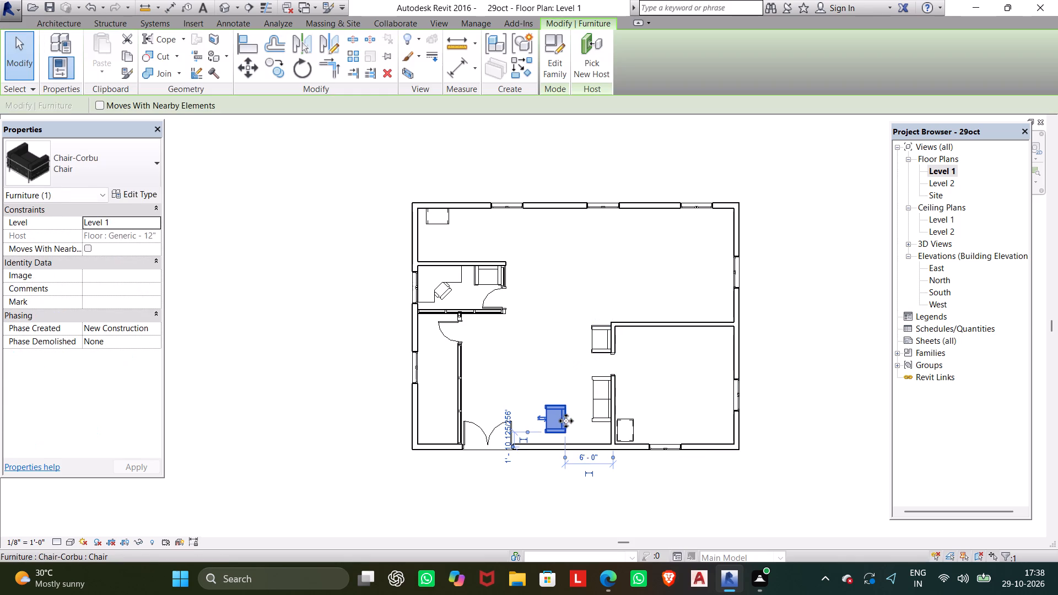
pyautogui.press('space')
pyautogui.press('space')
pyautogui.press('space')
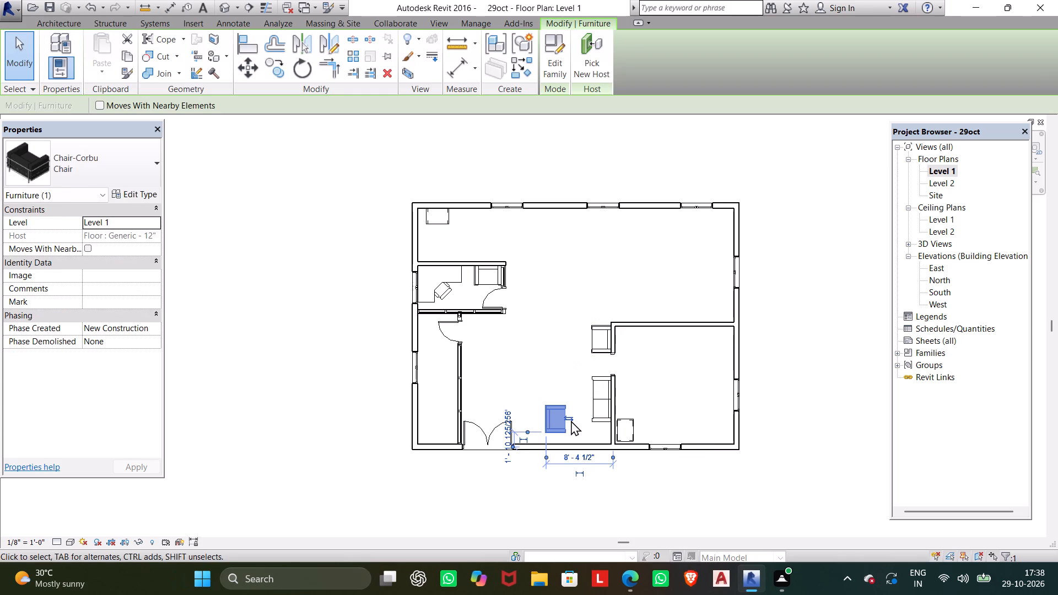
pyautogui.press('Escape')
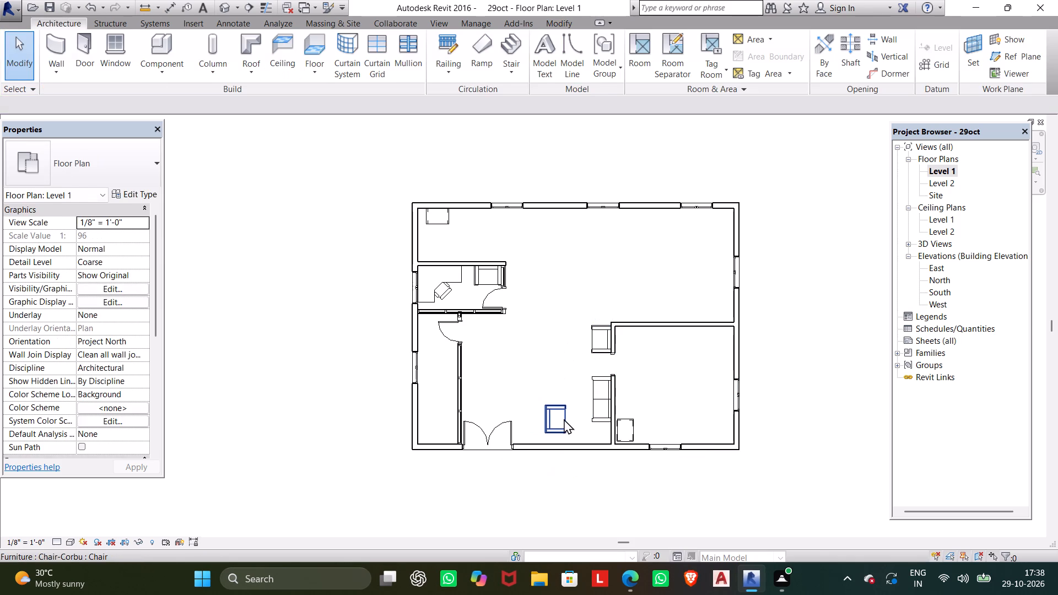
pyautogui.click(556, 419)
pyautogui.click(292, 68)
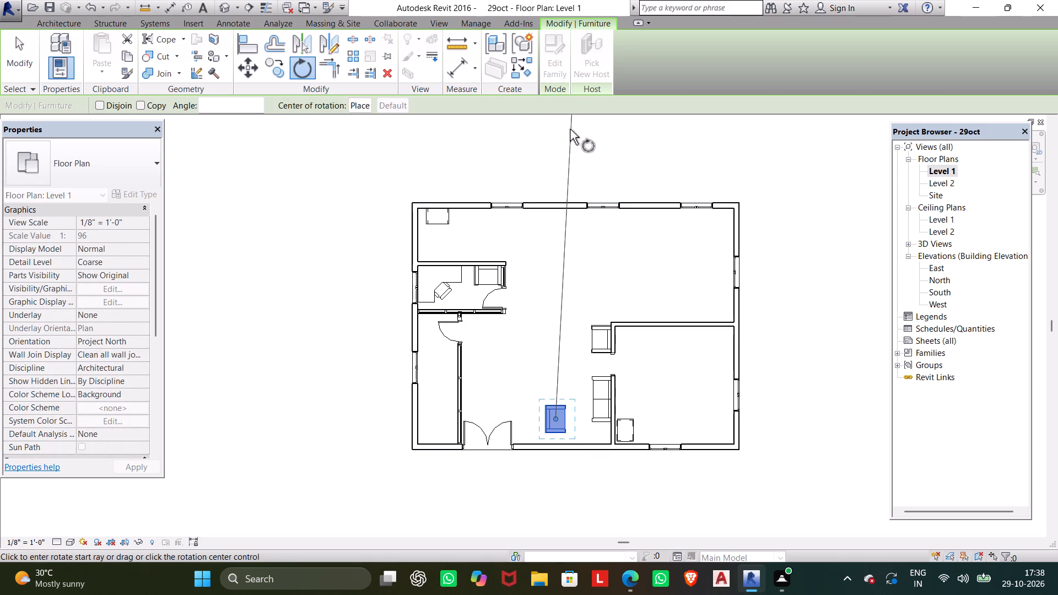
pyautogui.click(566, 120)
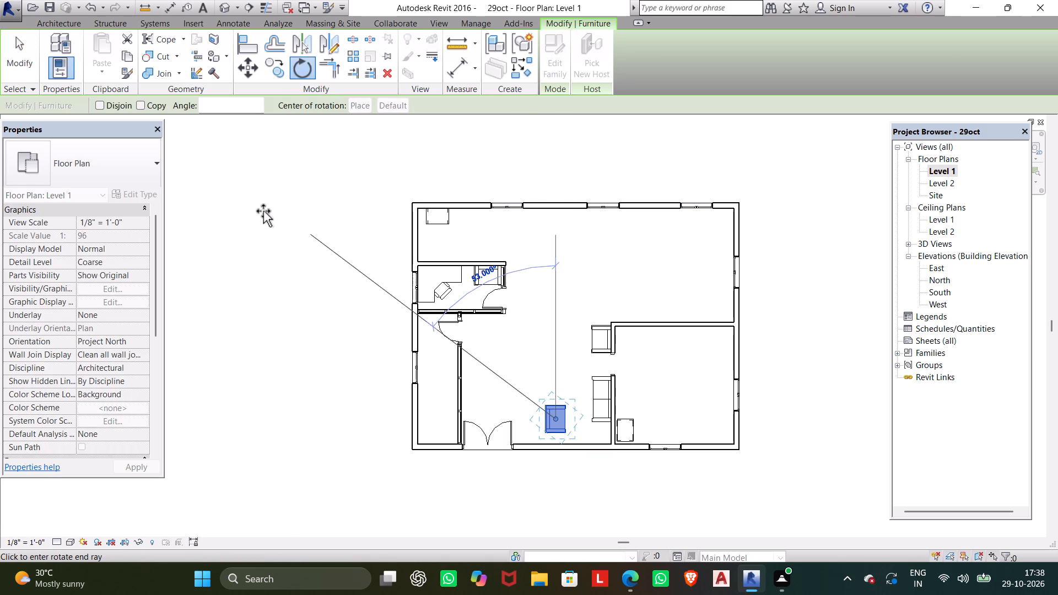
pyautogui.click(195, 406)
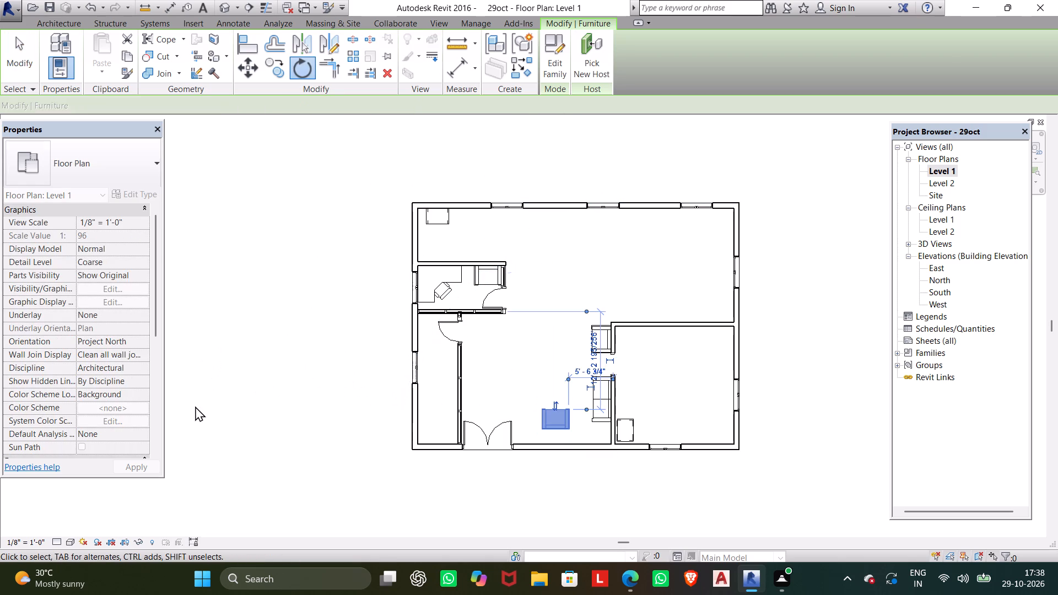
pyautogui.press('Escape')
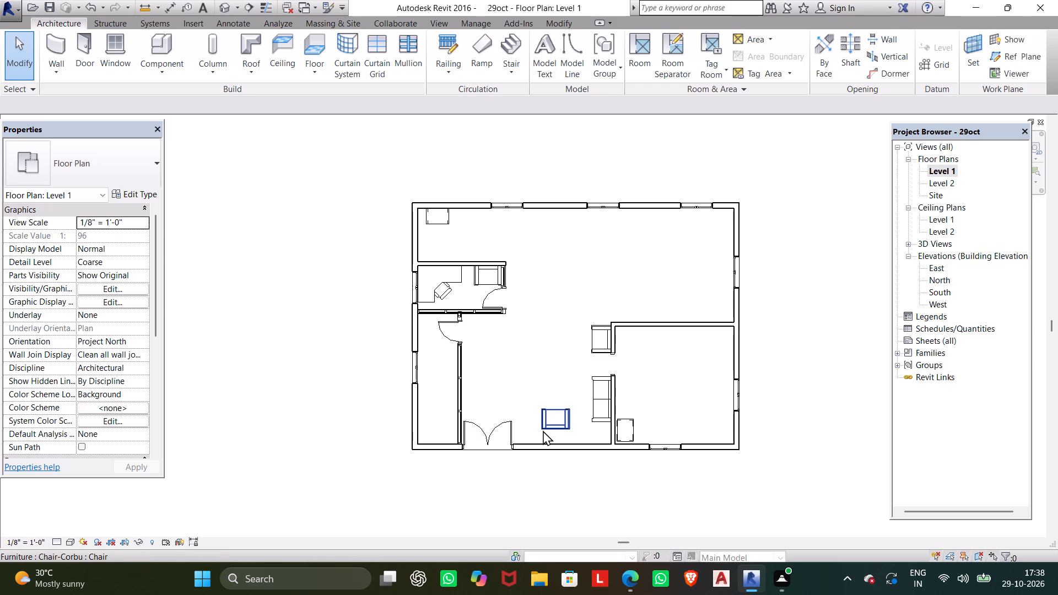
# Nudge the copied chair against the lower exterior wall, facing into the hall, about 3' - 10 3/4" from the lower-right room's left wall.
pyautogui.click(543, 430)
pyautogui.press('space')
pyautogui.press('space')
pyautogui.press('space')
pyautogui.press('space')
pyautogui.press('space')
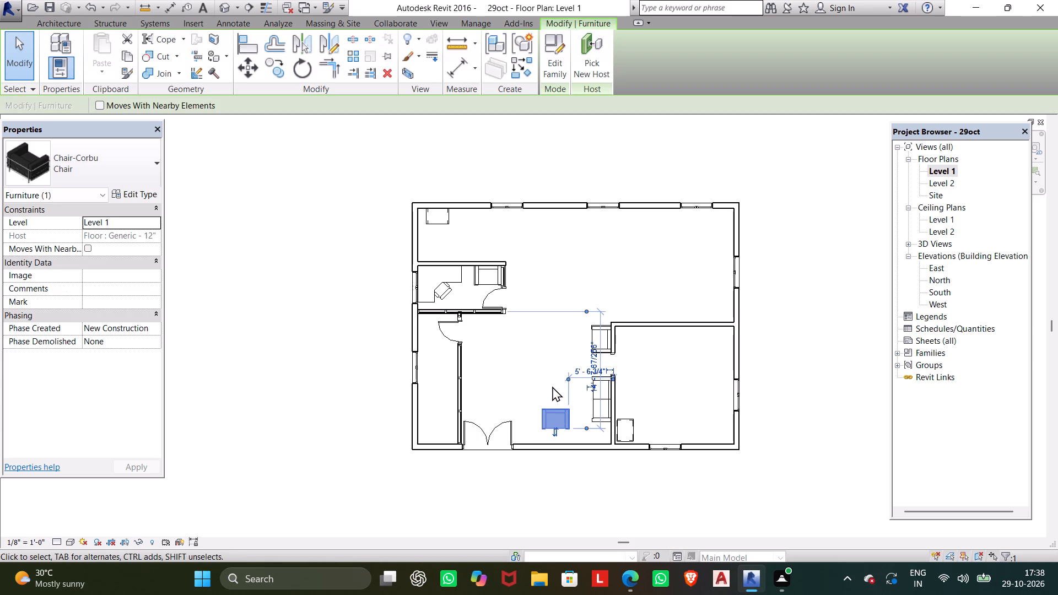
pyautogui.press('space')
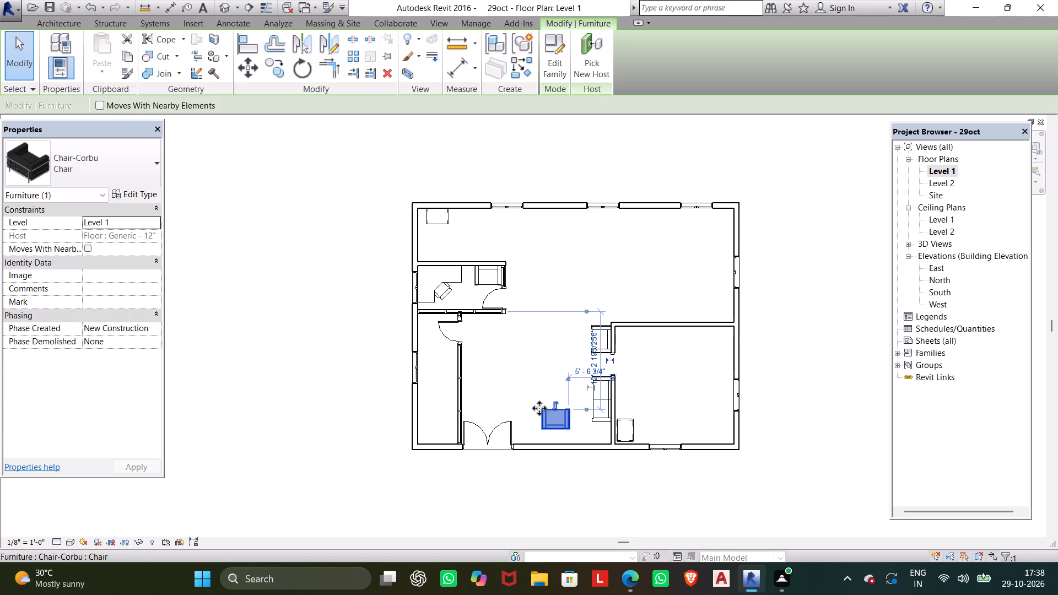
pyautogui.press('Down')
pyautogui.press('Down')
pyautogui.press('Down')
pyautogui.press('Down')
pyautogui.press('Down')
pyautogui.press('Right')
pyautogui.press('Right')
pyautogui.press('Right')
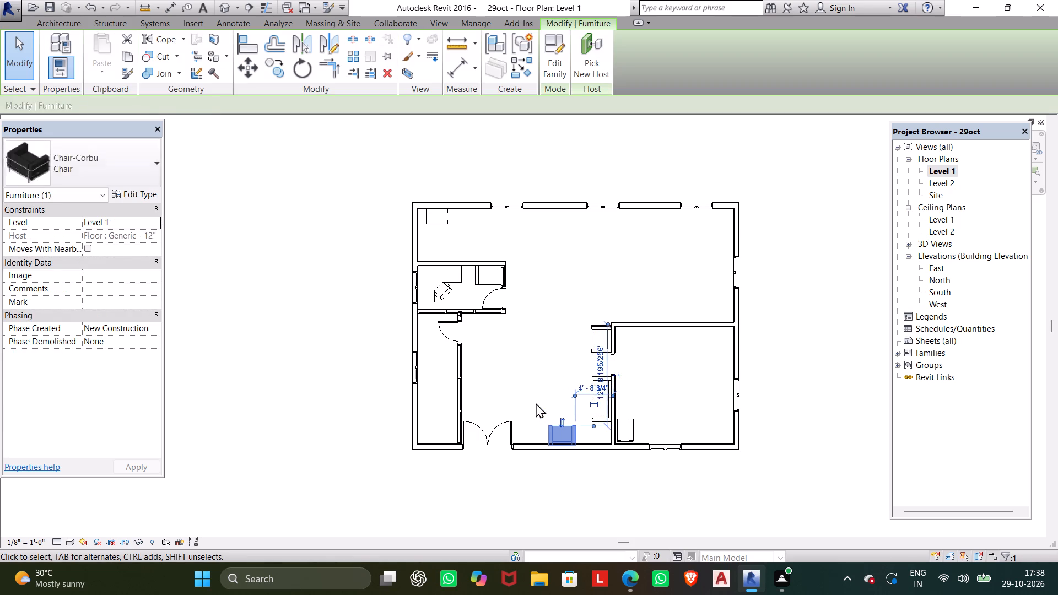
pyautogui.press('Right')
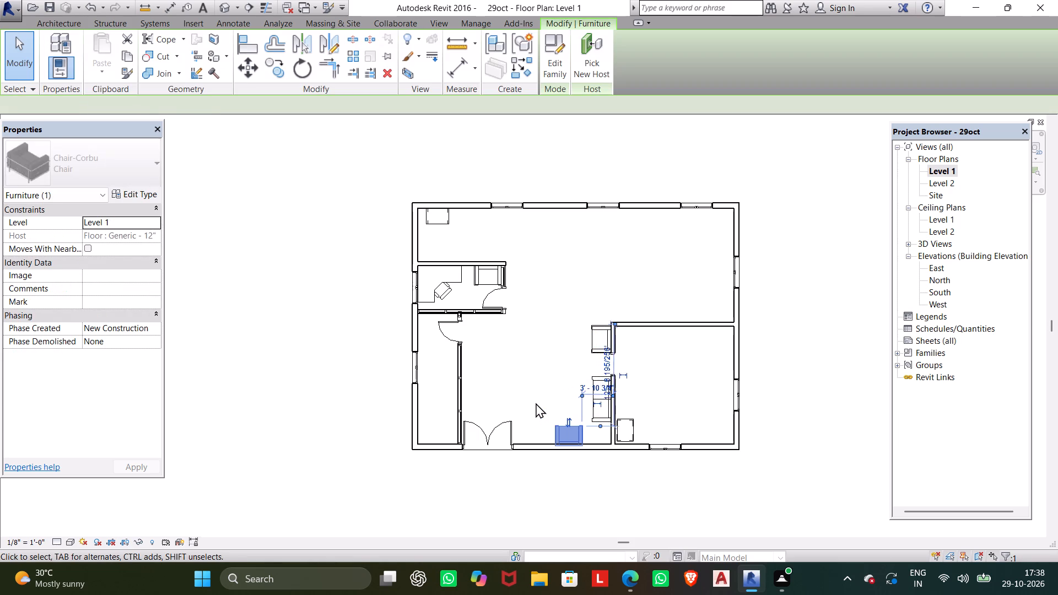
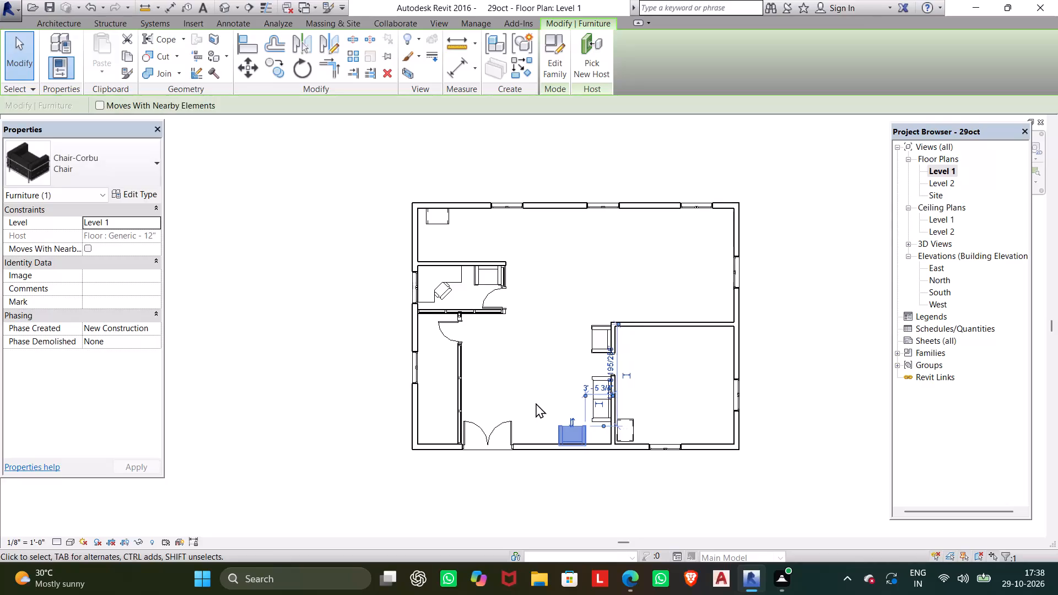
# Nudge the lower-wall Chair-Corbu slightly towards the double door, about 3' - 10 3/4" from the lower-right room's wall, and deselect it.
pyautogui.press('Left')
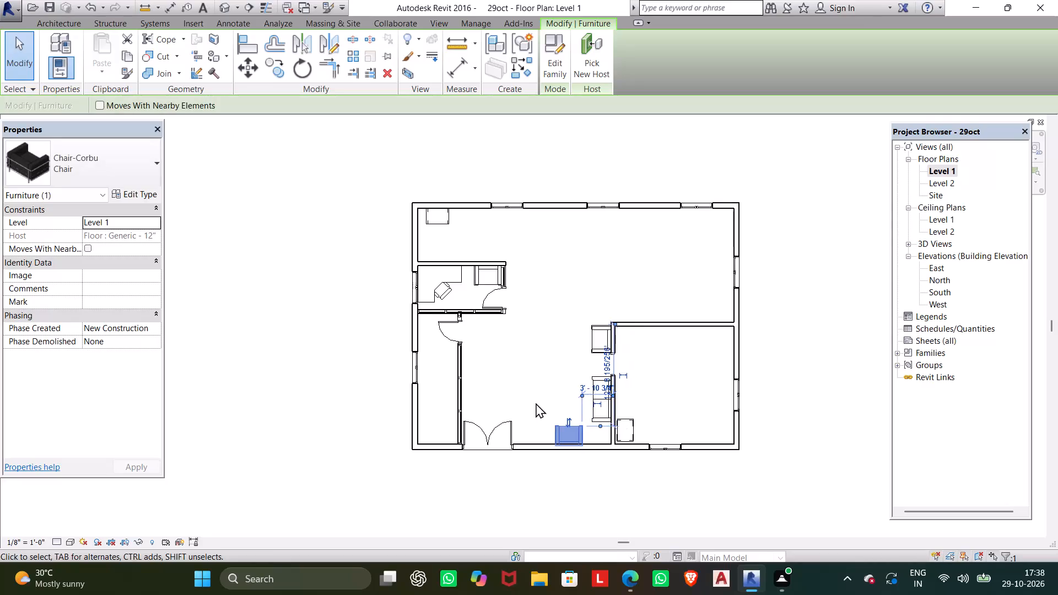
pyautogui.press('`')
pyautogui.press('Escape')
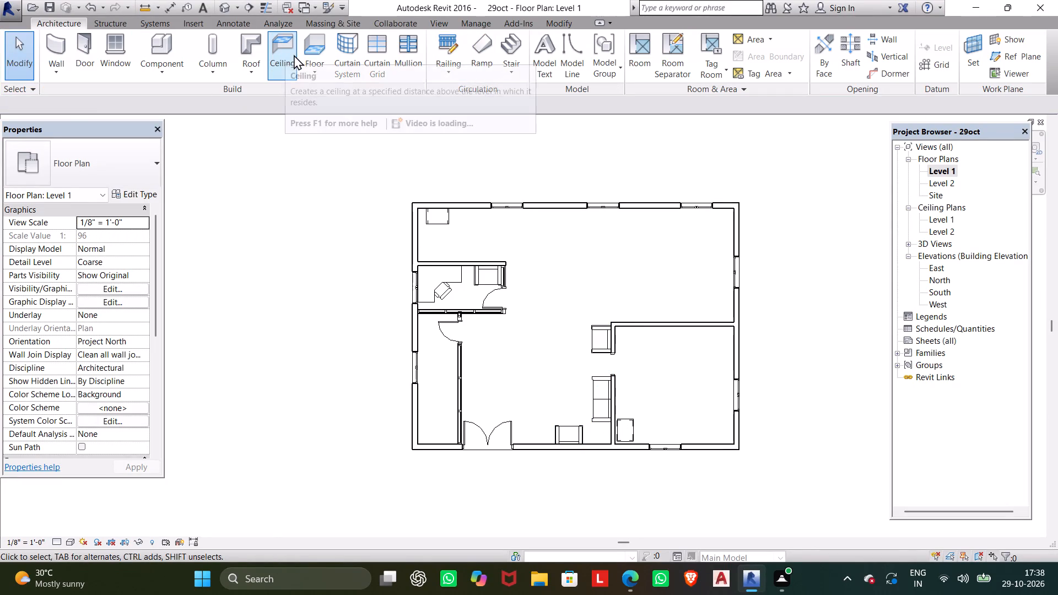
# Load the Table-Dining Oval family from the US Imperial library's Furniture Tables folder for placement as a component.
pyautogui.click(146, 28)
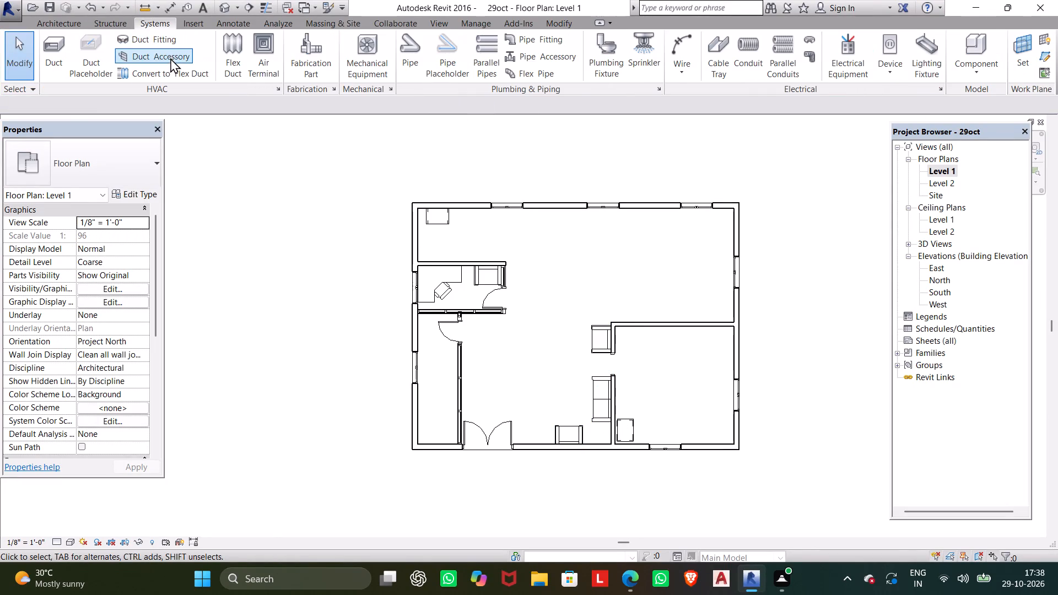
pyautogui.click(69, 28)
pyautogui.click(159, 37)
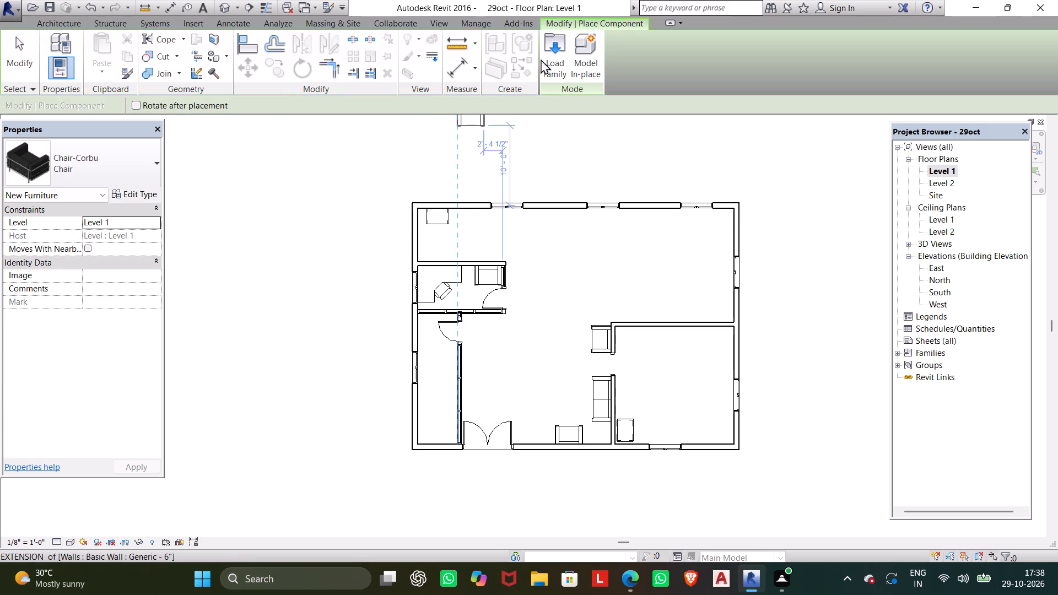
pyautogui.click(555, 32)
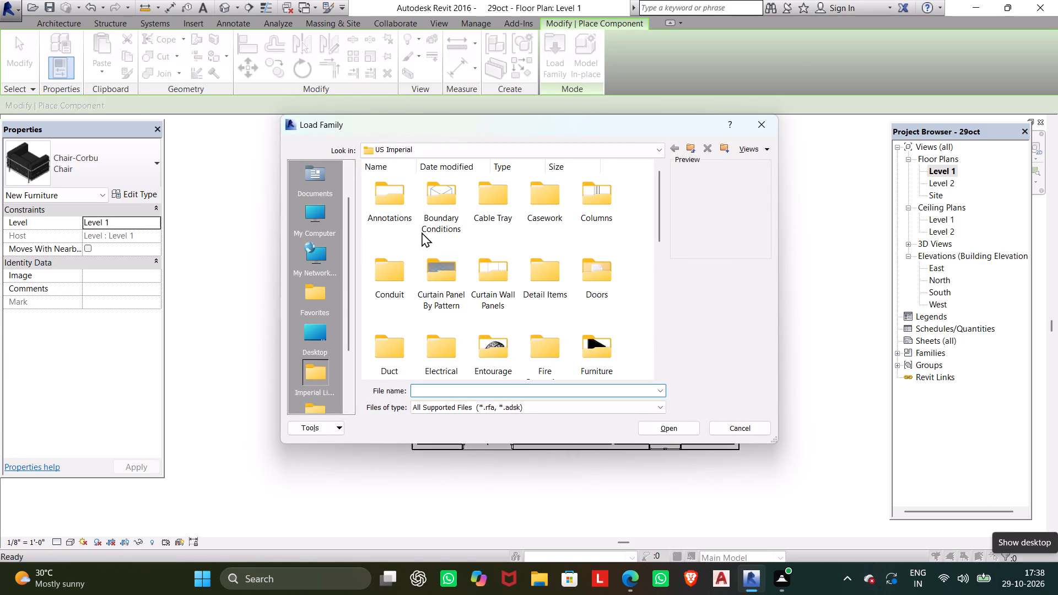
pyautogui.click(588, 354)
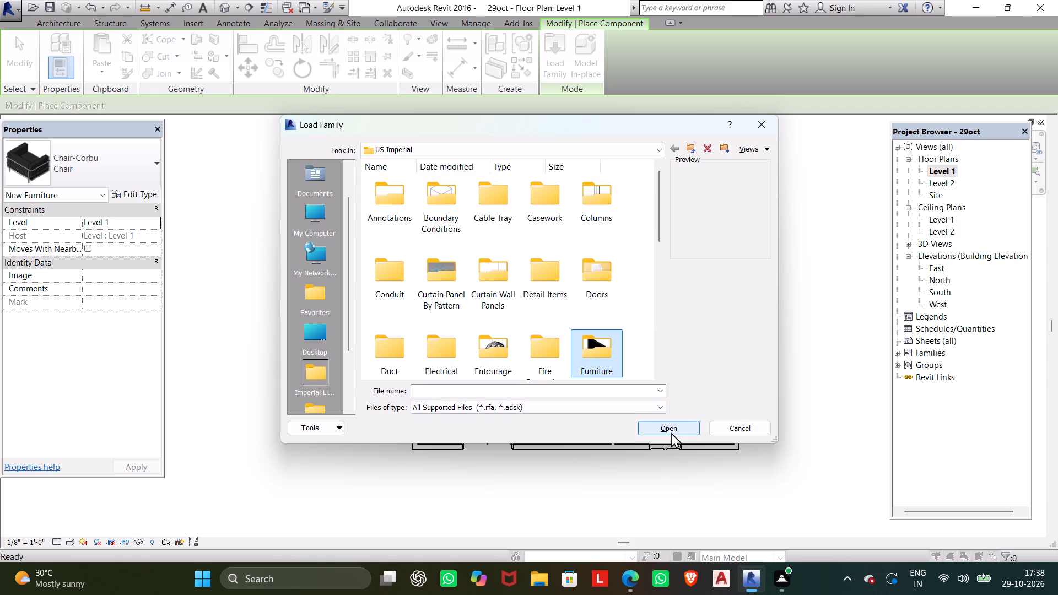
pyautogui.click(671, 432)
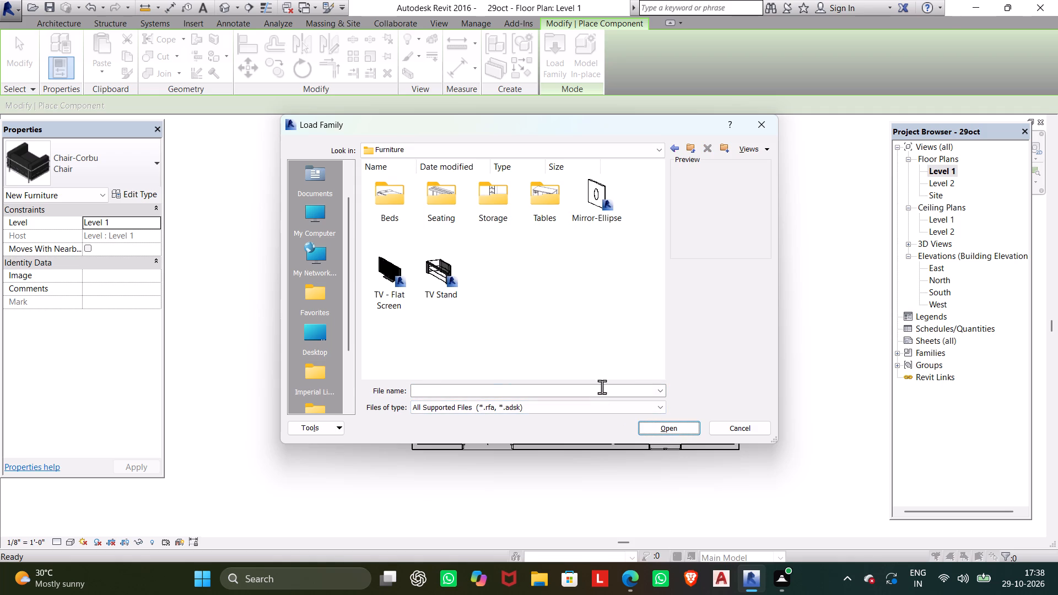
pyautogui.click(429, 188)
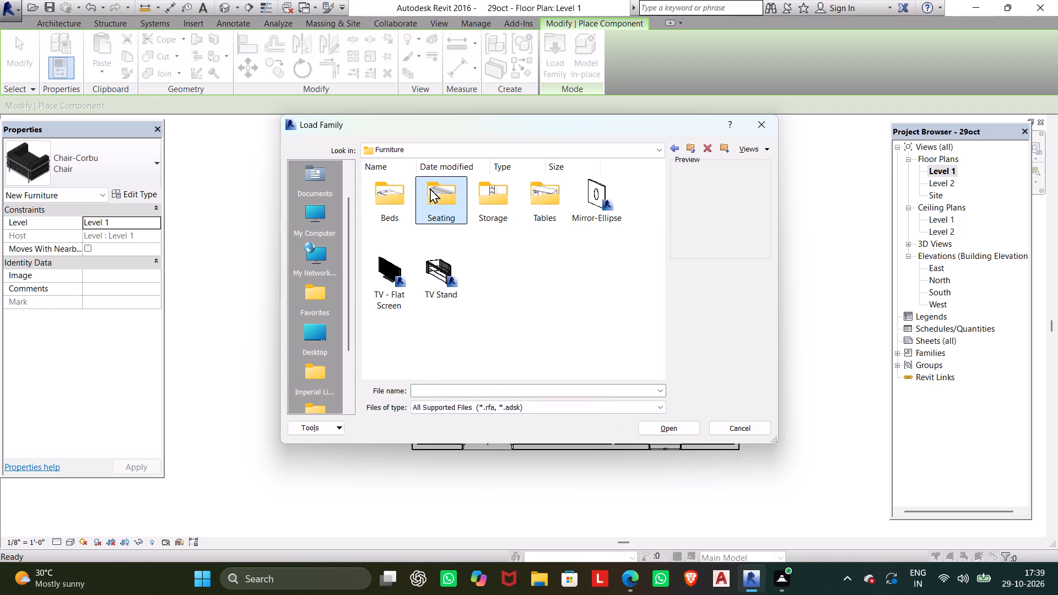
pyautogui.click(544, 190)
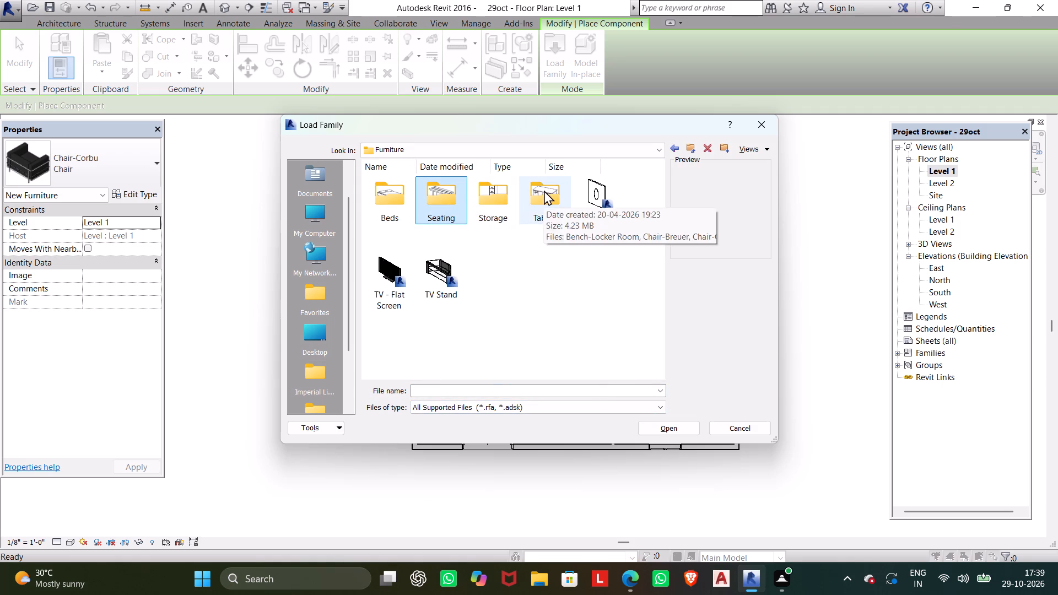
pyautogui.click(683, 430)
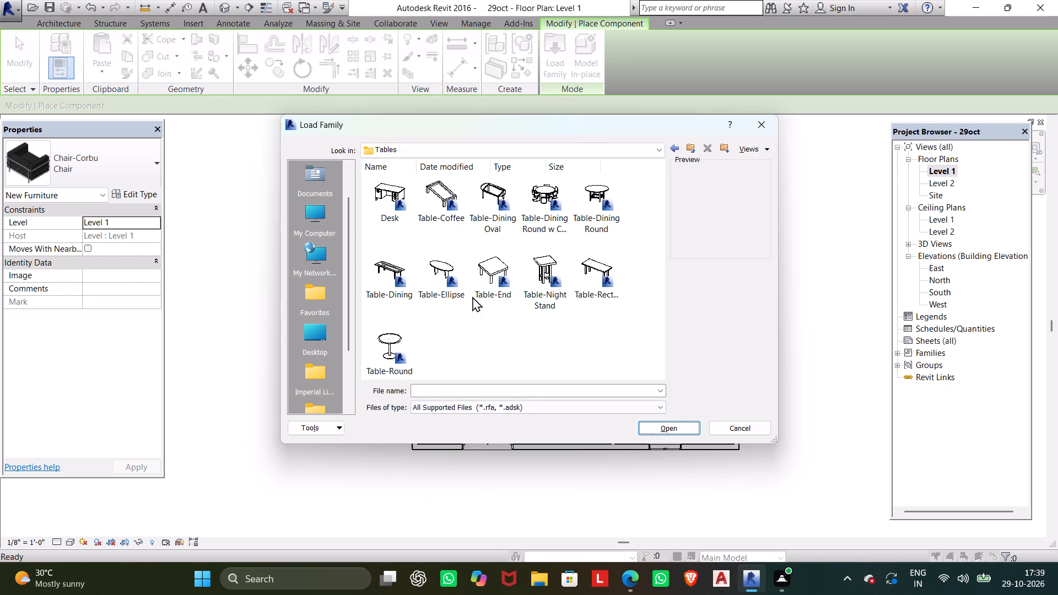
pyautogui.click(495, 193)
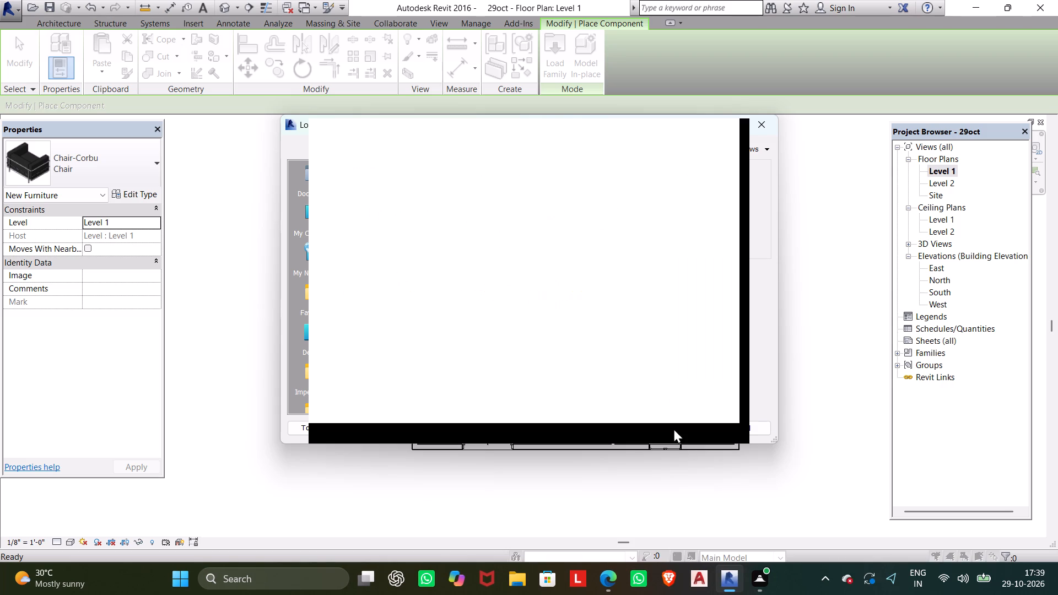
pyautogui.click(722, 141)
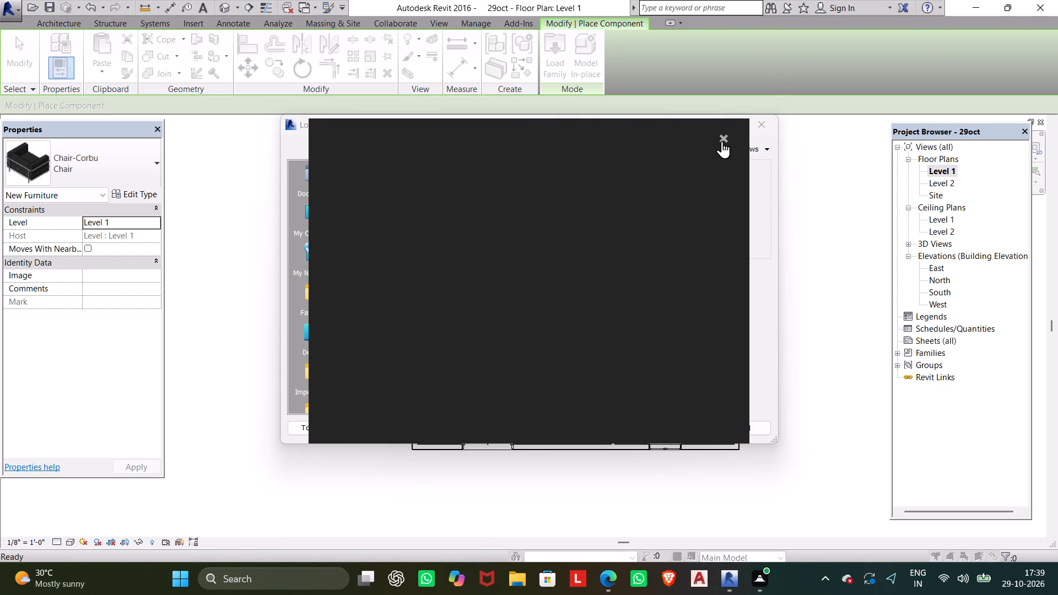
pyautogui.click(654, 424)
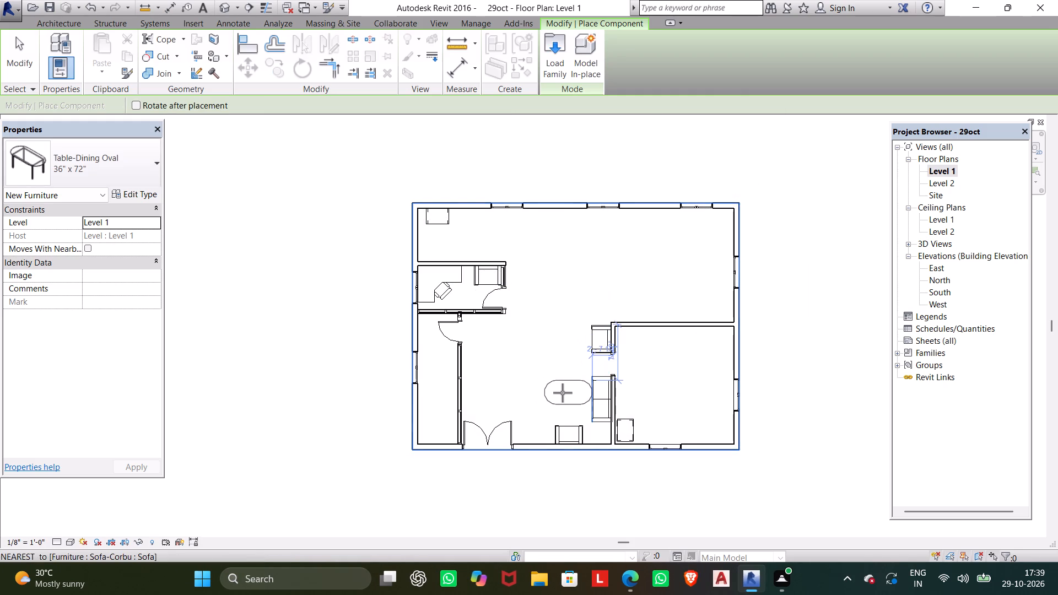
# Place one 36" x 72" oval dining table in the lower hall, rotated 90° so its long side runs parallel to the sofa.
pyautogui.press('space')
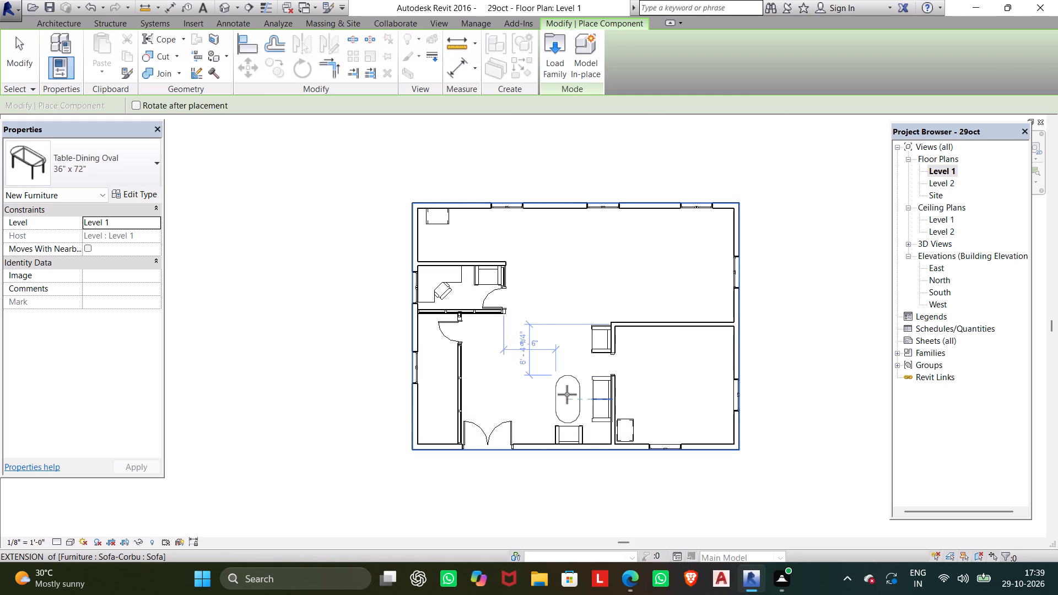
pyautogui.scroll(4, 567, 394)
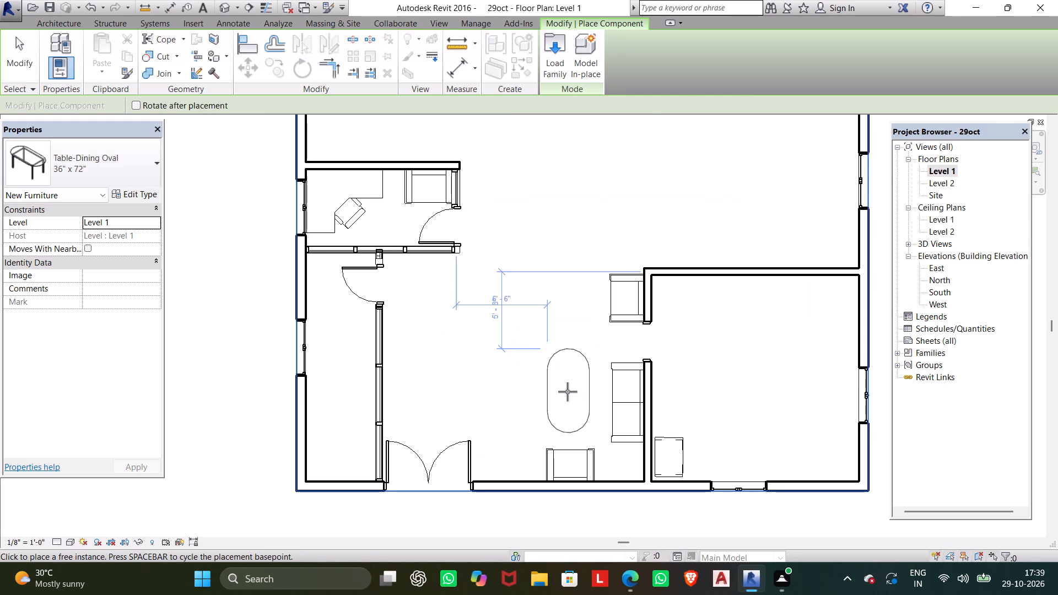
pyautogui.click(568, 392)
pyautogui.press('Escape')
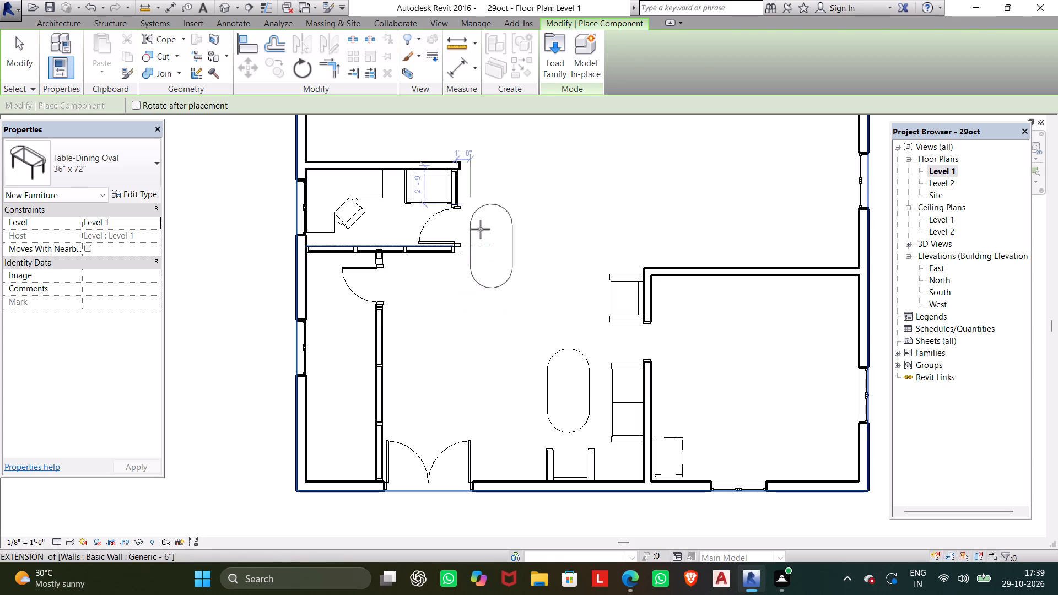
pyautogui.press('Escape')
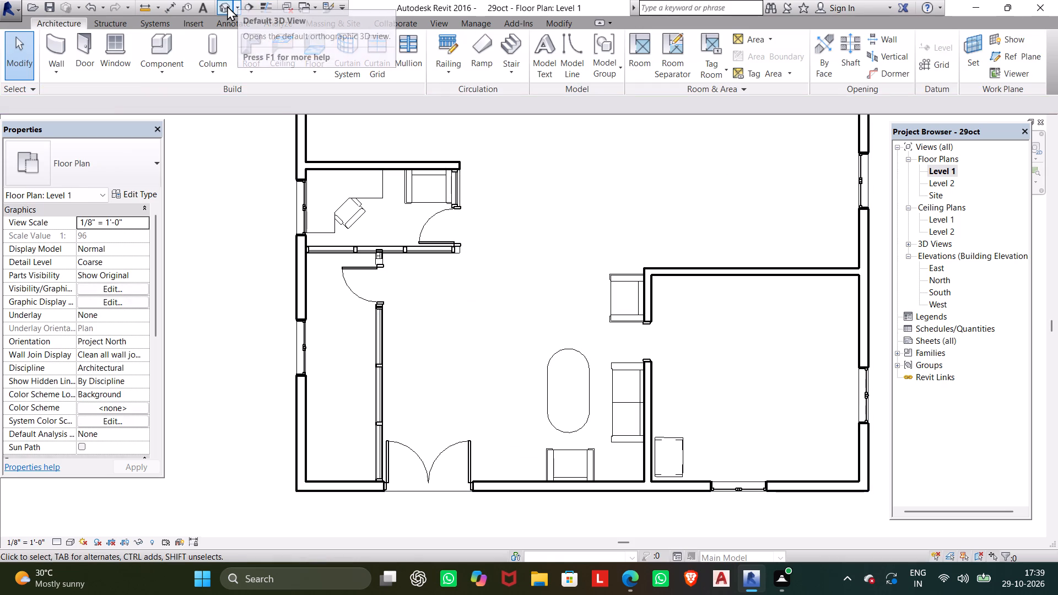
# In the default 3D view, nudge the oval table slightly away from the sofa and towards the lower exterior wall.
pyautogui.click(227, 6)
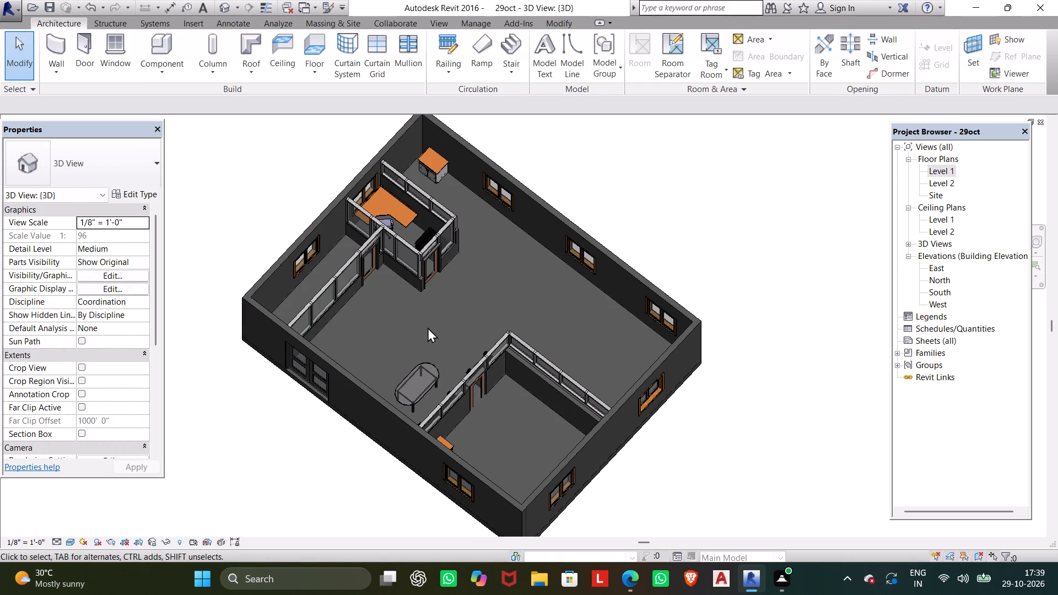
pyautogui.keyDown('shift'); pyautogui.moveTo(424, 327); pyautogui.dragTo(622, 320, button='middle'); pyautogui.keyUp('shift')
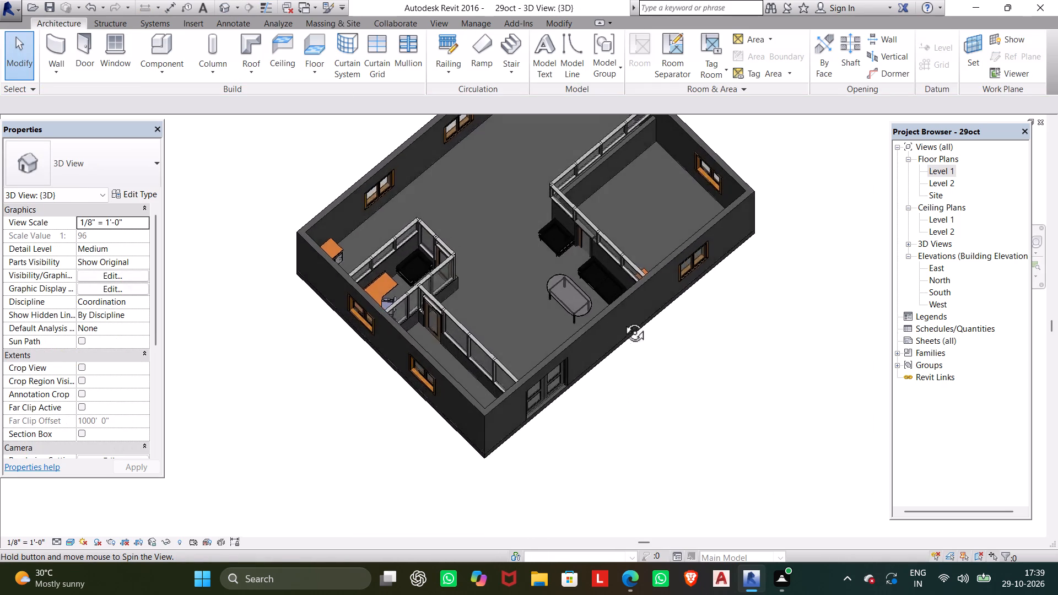
pyautogui.keyDown('shift'); pyautogui.moveTo(622, 320); pyautogui.dragTo(688, 267, button='middle'); pyautogui.keyUp('shift')
pyautogui.scroll(9, 570, 251)
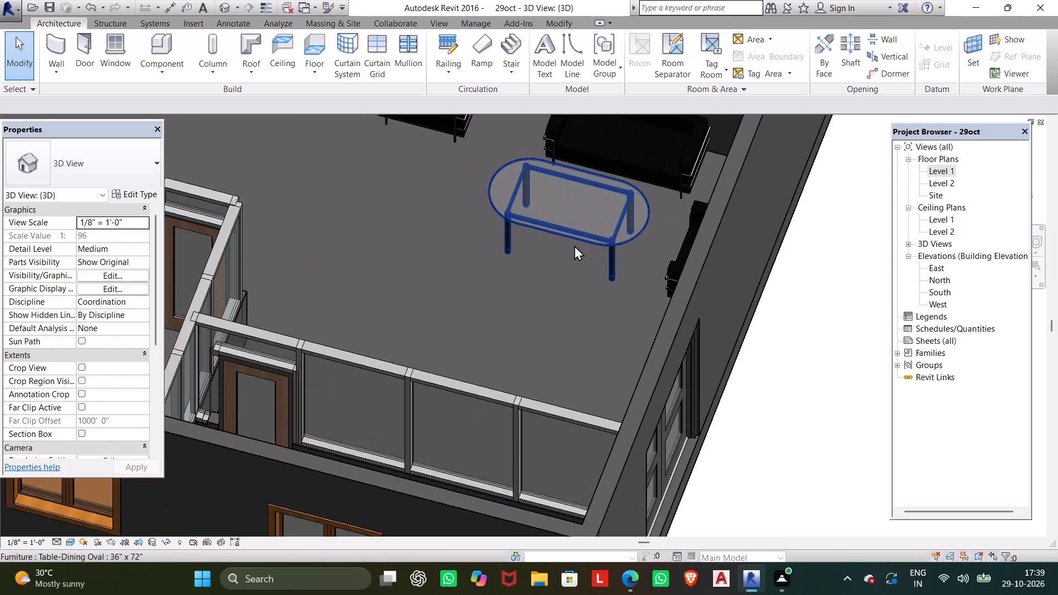
pyautogui.moveTo(577, 246); pyautogui.dragTo(633, 365, button='middle')
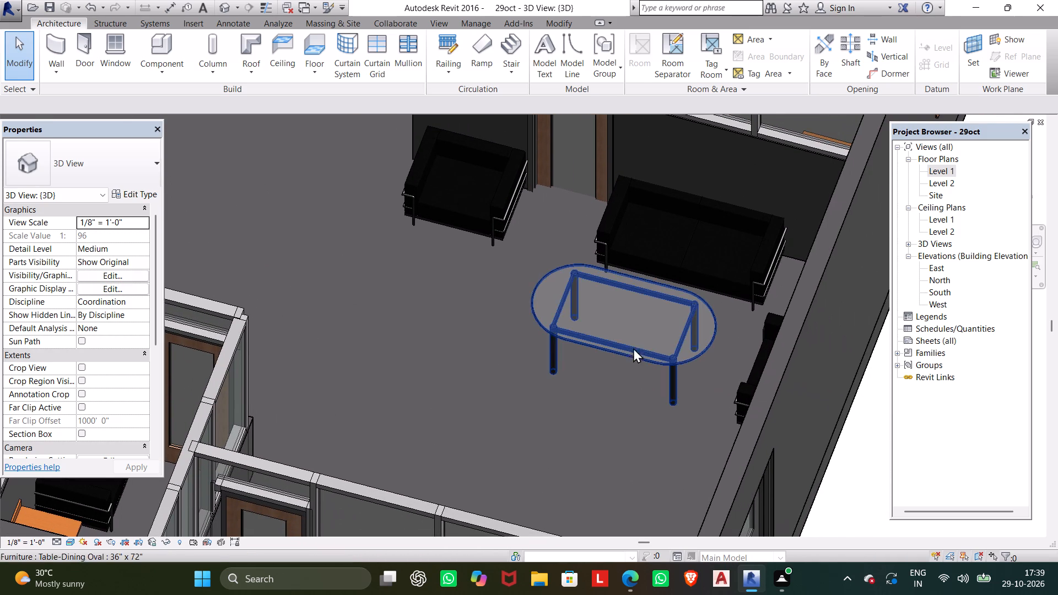
pyautogui.click(635, 353)
pyautogui.press('Down')
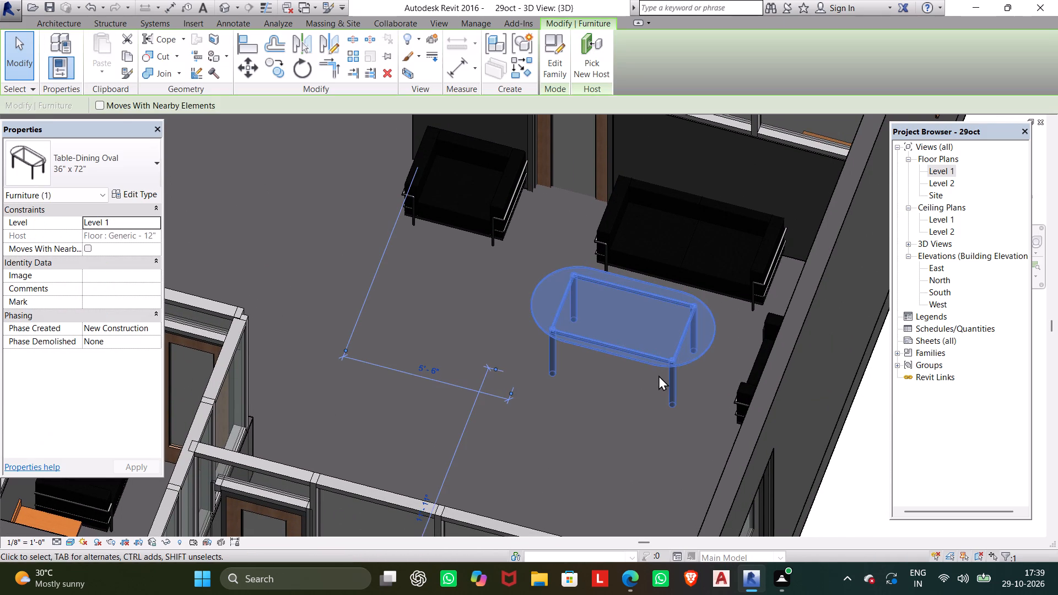
pyautogui.press('Down')
pyautogui.press('Down')
pyautogui.press('Right')
pyautogui.press('Right')
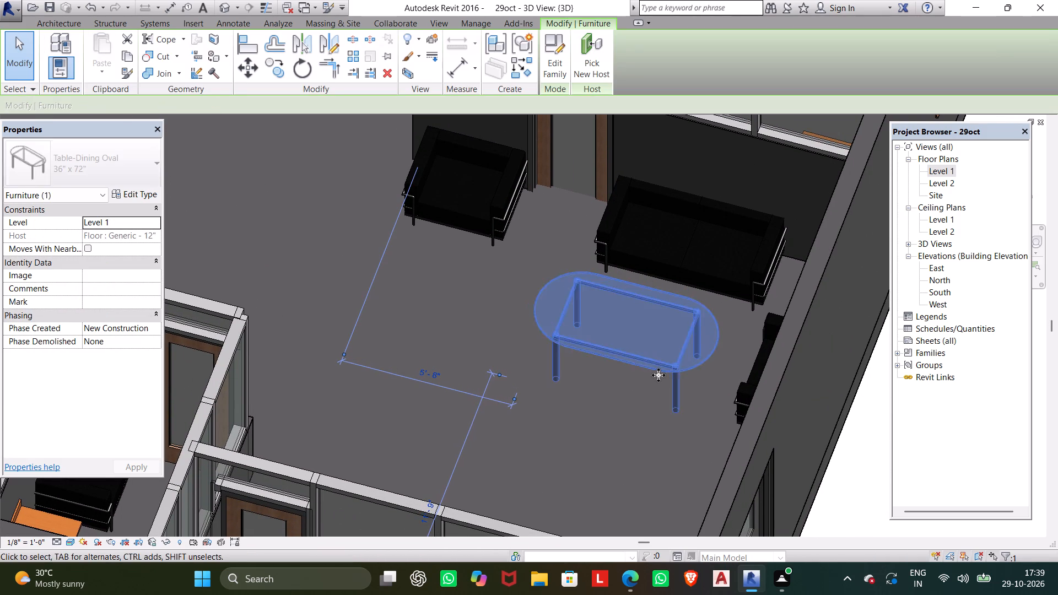
pyautogui.press('Down')
# Look over the whole furnished layout in 3D, and return to the Level 1 floor plan with the table deselected.
pyautogui.scroll(-3, 601, 369)
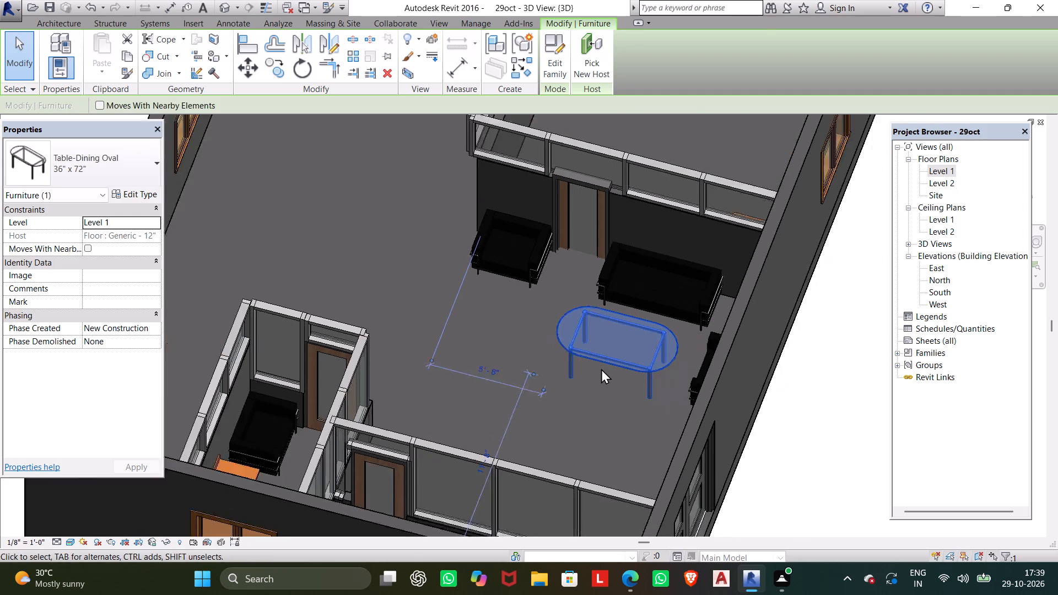
pyautogui.scroll(-1, 601, 369)
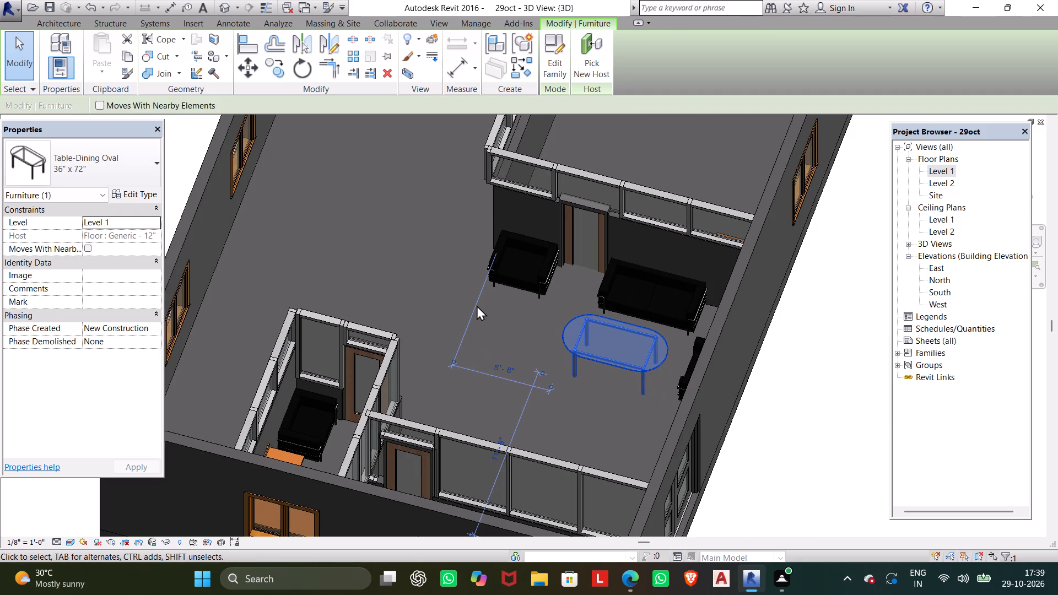
pyautogui.scroll(-6, 435, 266)
pyautogui.moveTo(435, 266); pyautogui.dragTo(441, 338, button='middle')
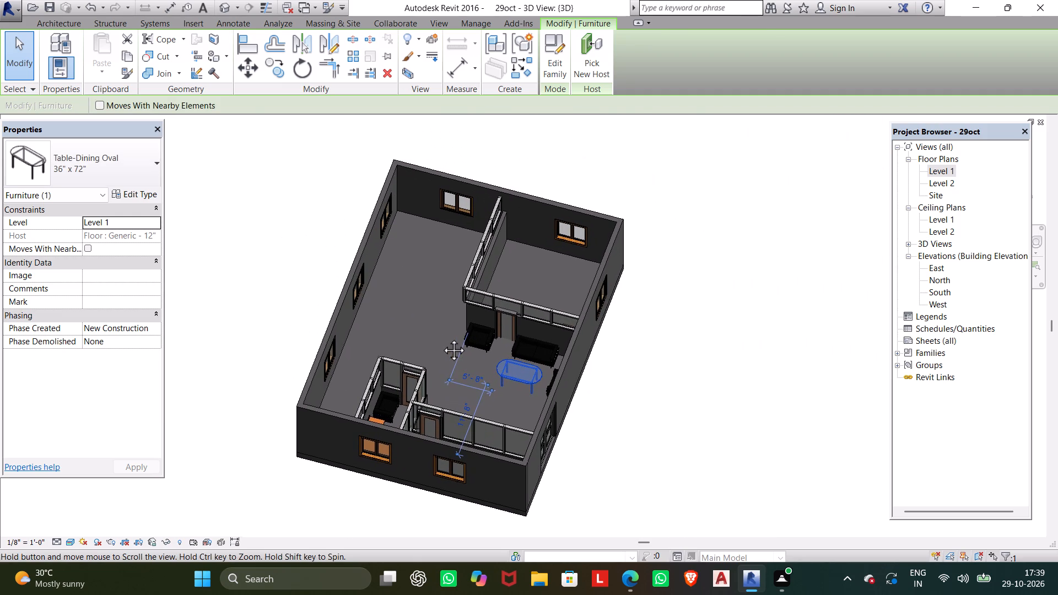
pyautogui.moveTo(441, 338); pyautogui.dragTo(430, 321, button='middle')
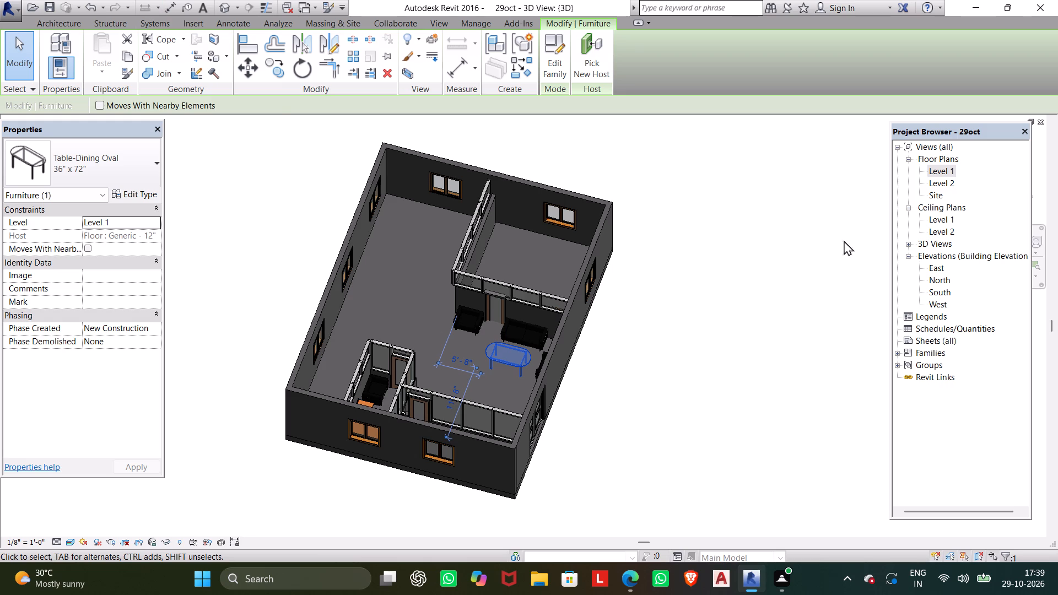
pyautogui.doubleClick(941, 174)
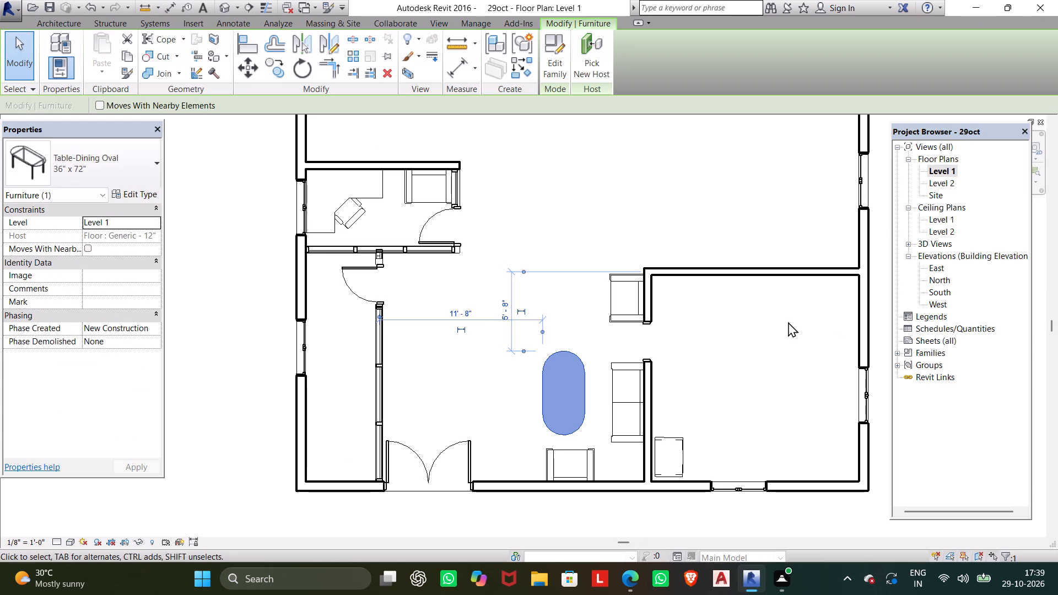
pyautogui.press('Escape')
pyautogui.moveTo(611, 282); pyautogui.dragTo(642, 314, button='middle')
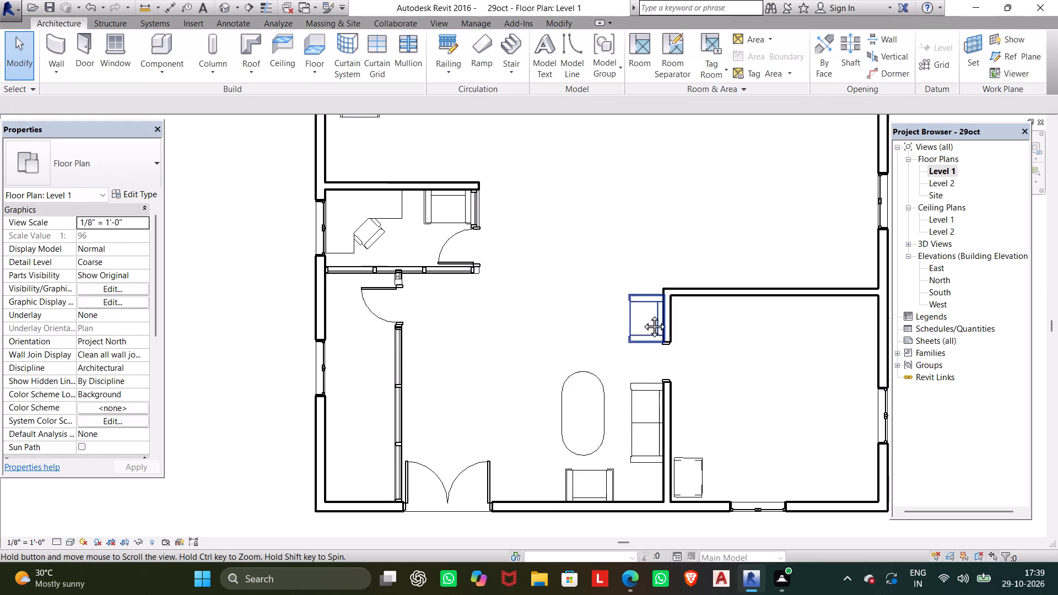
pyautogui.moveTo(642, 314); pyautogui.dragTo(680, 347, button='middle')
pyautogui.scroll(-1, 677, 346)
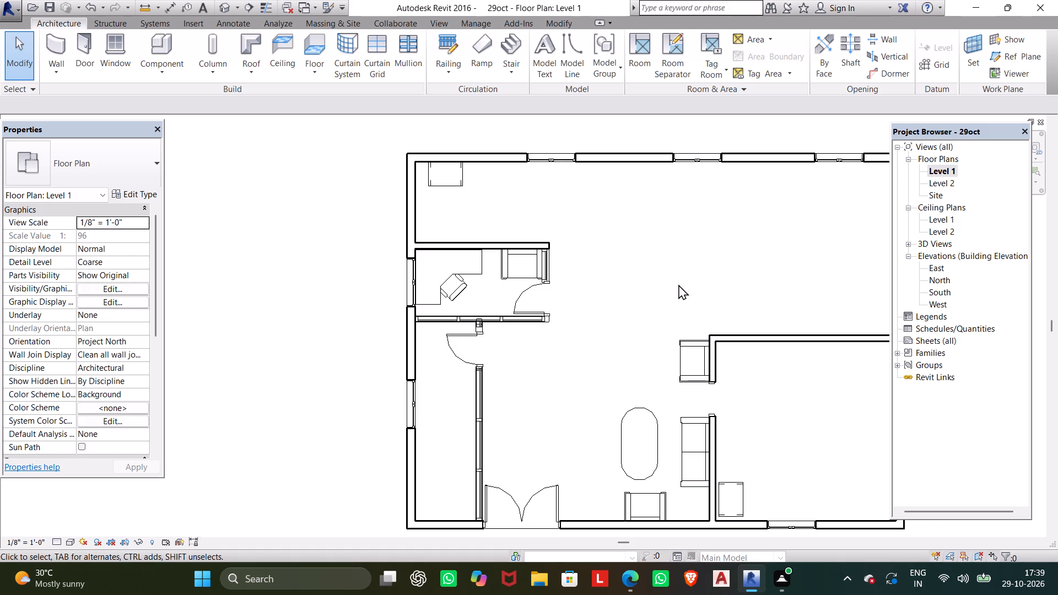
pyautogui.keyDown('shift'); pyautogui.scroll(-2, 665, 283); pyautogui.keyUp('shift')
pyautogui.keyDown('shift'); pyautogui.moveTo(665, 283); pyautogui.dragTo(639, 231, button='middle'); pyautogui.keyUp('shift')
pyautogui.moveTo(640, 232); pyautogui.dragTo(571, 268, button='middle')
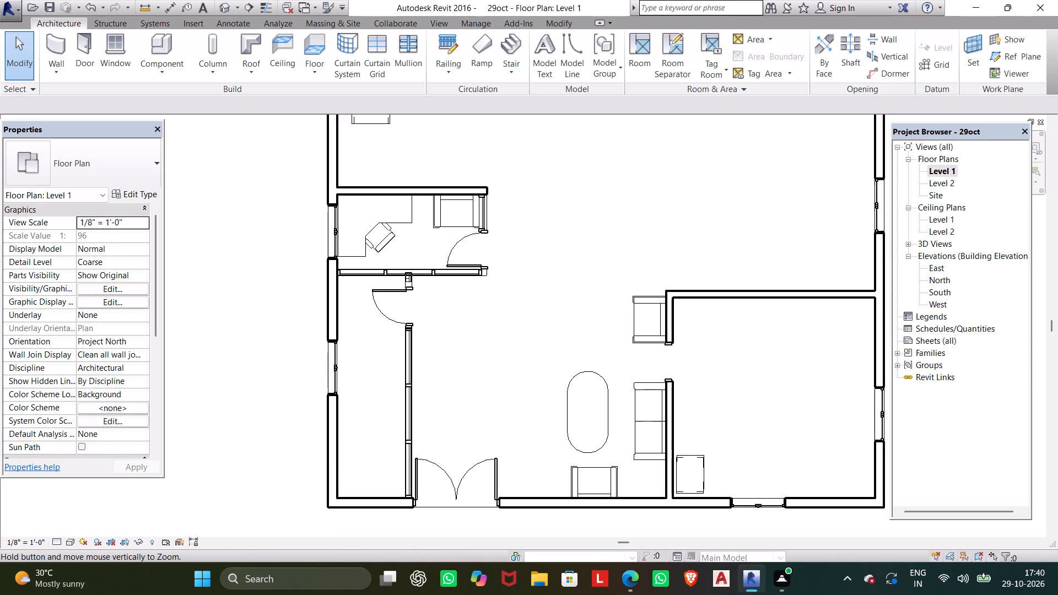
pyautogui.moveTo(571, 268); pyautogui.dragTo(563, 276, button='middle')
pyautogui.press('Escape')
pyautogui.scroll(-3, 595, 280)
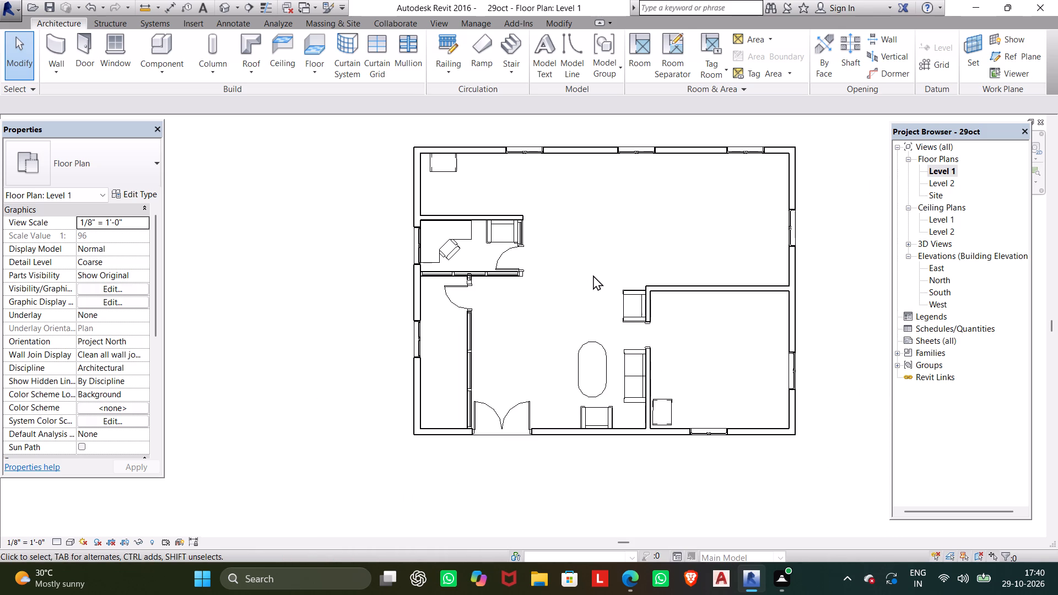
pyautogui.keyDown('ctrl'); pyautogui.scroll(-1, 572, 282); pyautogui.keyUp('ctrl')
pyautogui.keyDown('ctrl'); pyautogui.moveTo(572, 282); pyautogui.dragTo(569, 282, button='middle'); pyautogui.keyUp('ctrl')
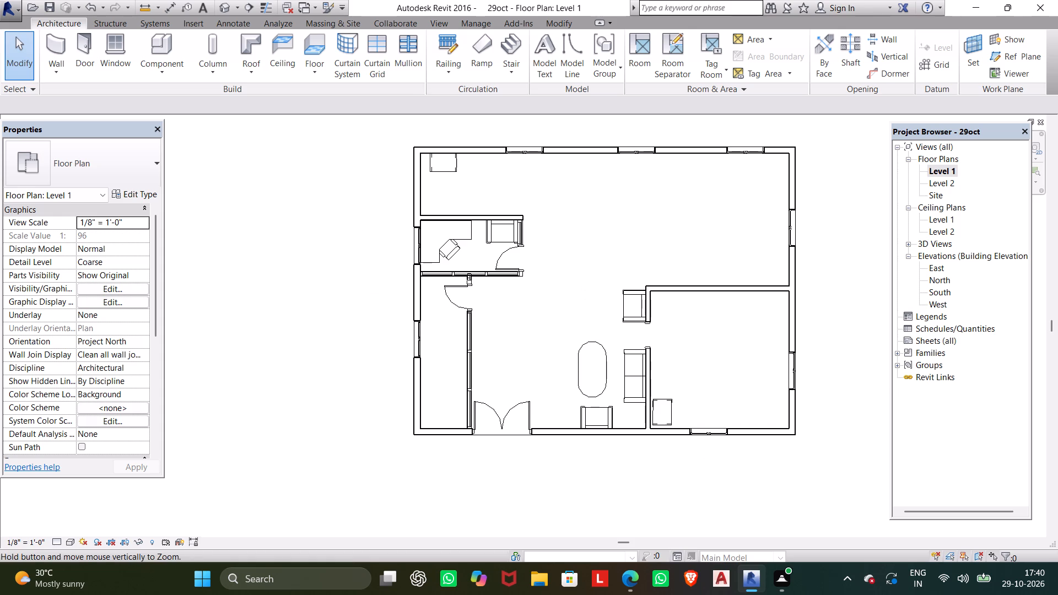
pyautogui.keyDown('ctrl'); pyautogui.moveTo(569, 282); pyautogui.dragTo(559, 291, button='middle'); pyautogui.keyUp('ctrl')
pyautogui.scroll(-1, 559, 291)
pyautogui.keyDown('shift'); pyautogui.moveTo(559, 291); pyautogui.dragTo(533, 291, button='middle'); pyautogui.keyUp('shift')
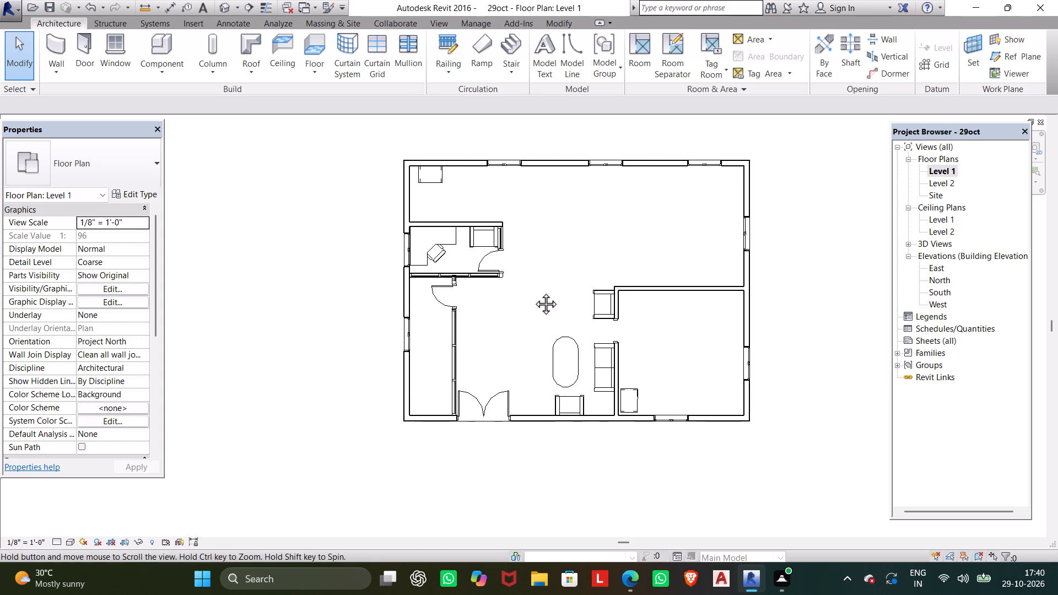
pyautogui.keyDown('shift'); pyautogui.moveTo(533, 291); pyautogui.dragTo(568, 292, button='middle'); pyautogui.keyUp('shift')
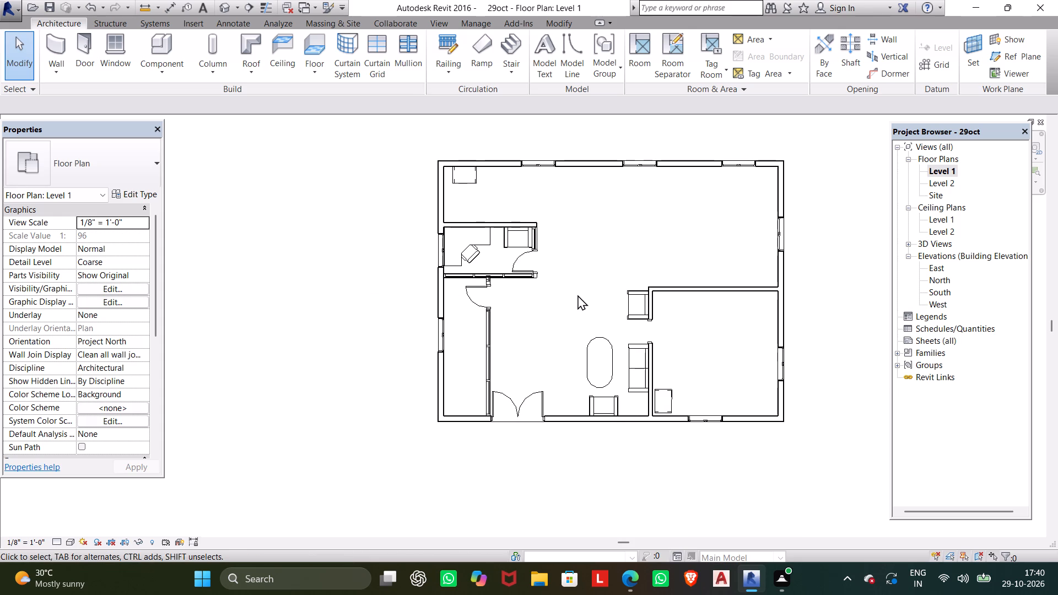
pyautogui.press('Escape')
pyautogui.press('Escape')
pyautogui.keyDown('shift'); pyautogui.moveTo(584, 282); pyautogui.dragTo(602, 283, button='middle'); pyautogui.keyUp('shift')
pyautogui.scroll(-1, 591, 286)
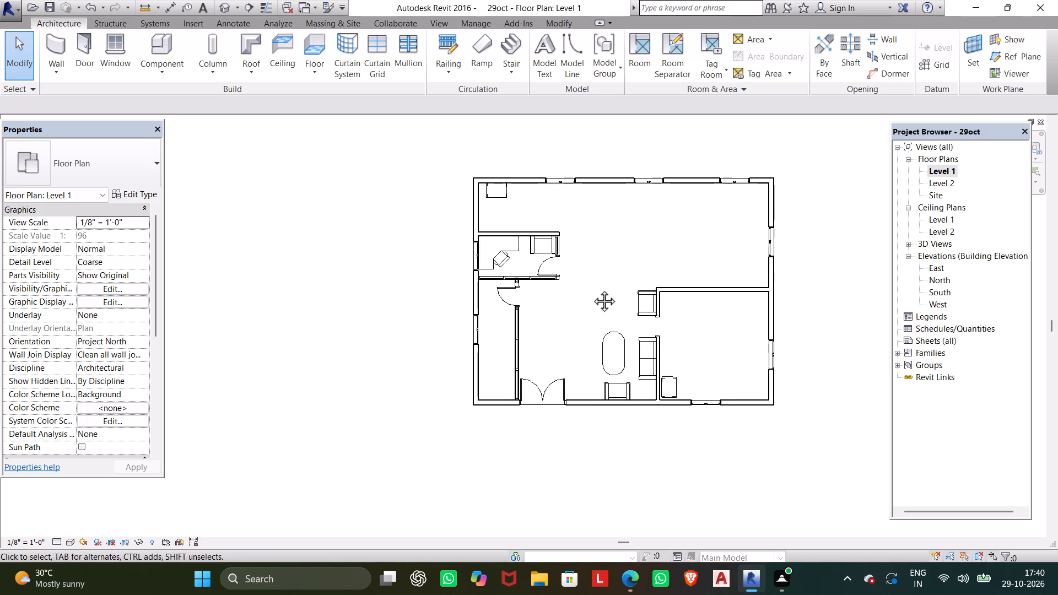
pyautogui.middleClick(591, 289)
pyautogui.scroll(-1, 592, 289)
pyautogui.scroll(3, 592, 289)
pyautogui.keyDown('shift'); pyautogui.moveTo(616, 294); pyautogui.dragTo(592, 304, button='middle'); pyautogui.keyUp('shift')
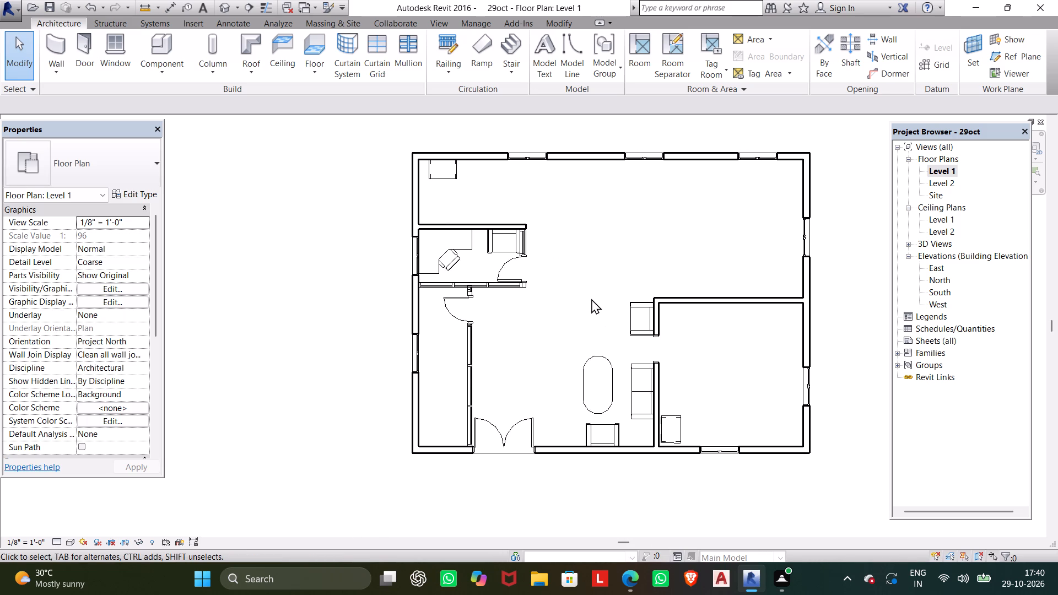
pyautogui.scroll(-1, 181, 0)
# Check the building in the default 3D view and return to the Level 1 floor plan.
pyautogui.click(223, 6)
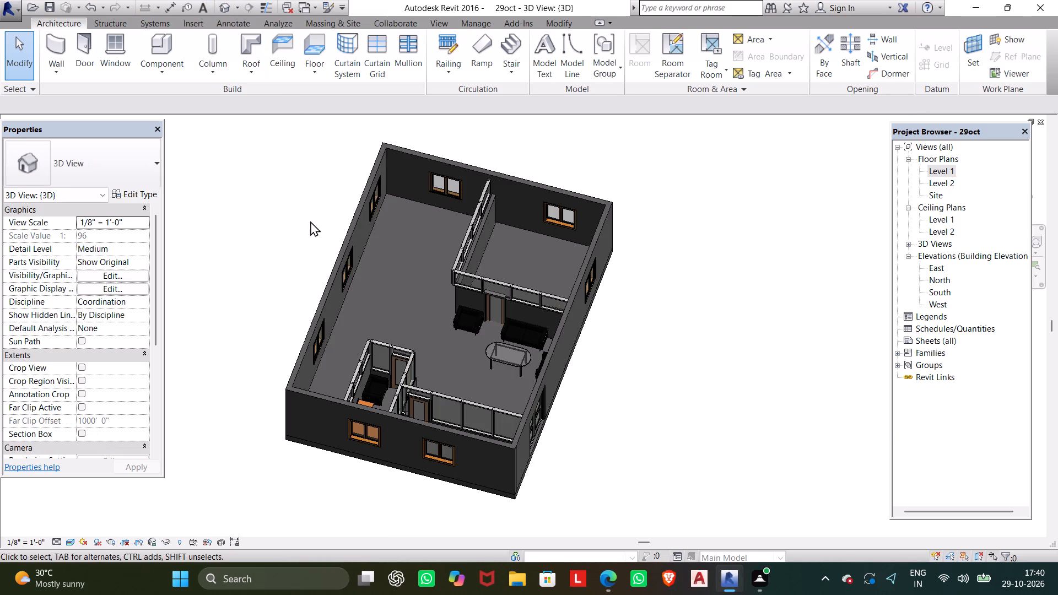
pyautogui.keyDown('shift'); pyautogui.moveTo(314, 237); pyautogui.dragTo(359, 230, button='middle'); pyautogui.keyUp('shift')
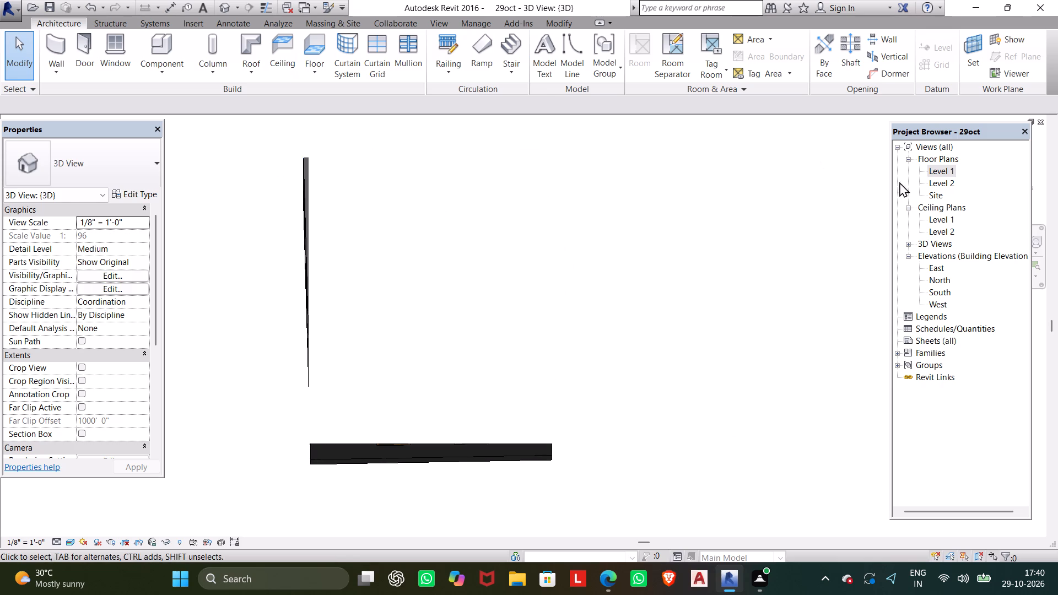
pyautogui.doubleClick(941, 167)
pyautogui.scroll(-3, 730, 225)
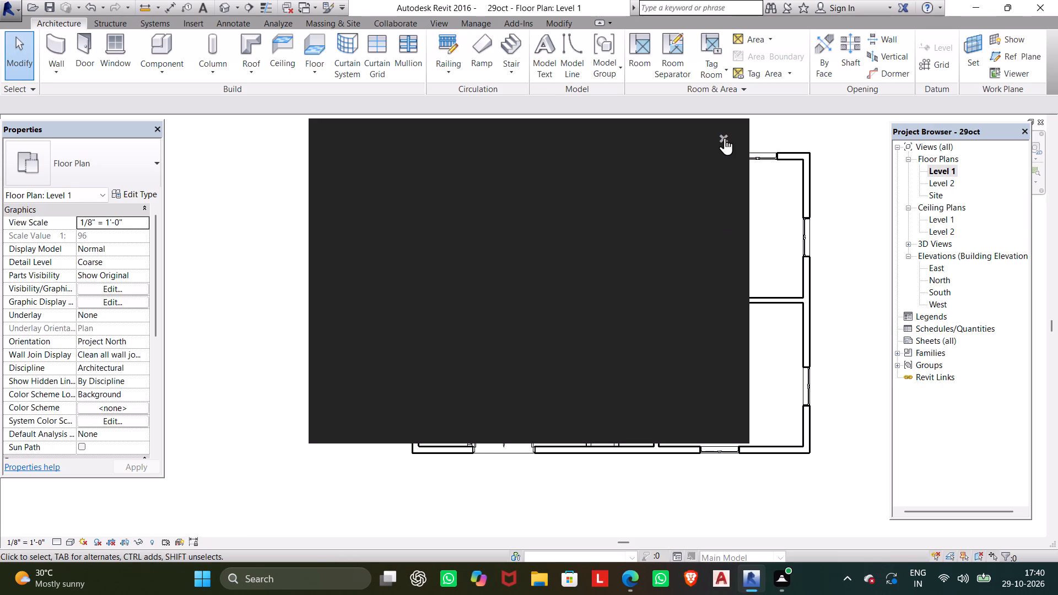
pyautogui.click(725, 138)
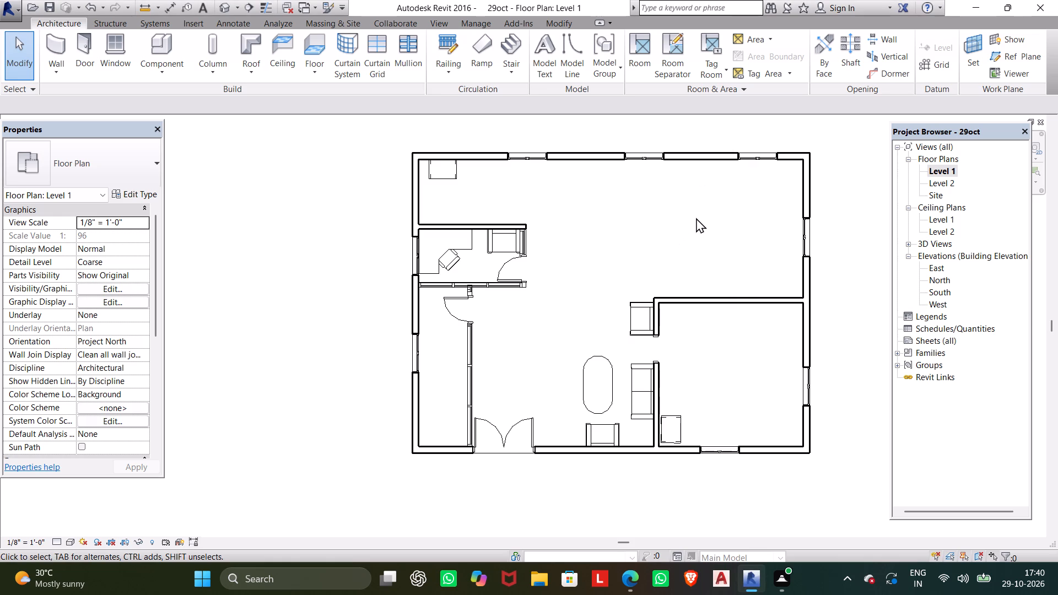
pyautogui.scroll(-2, 697, 231)
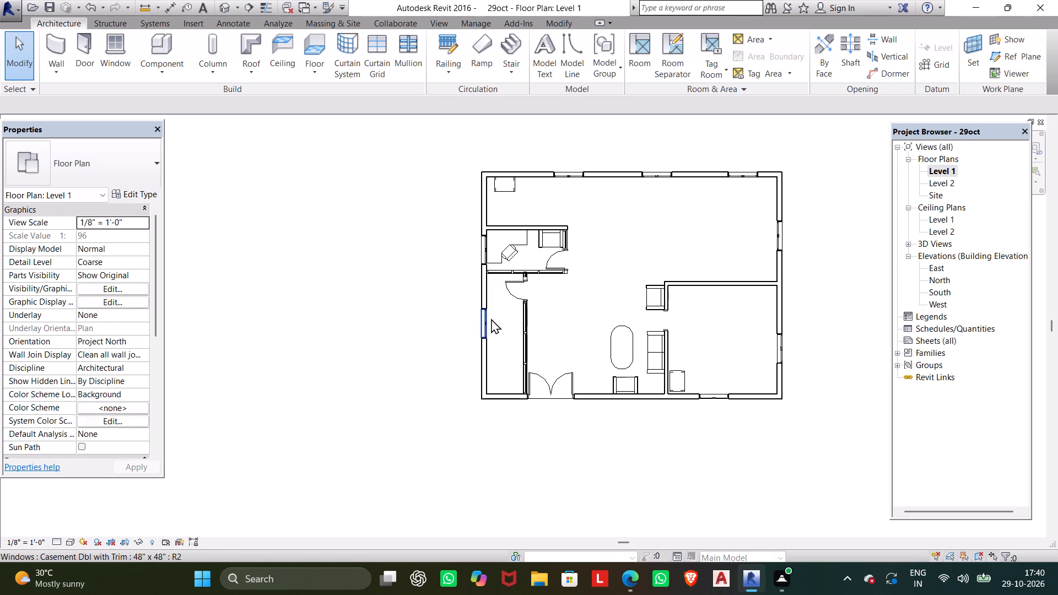
pyautogui.scroll(1, 491, 318)
pyautogui.scroll(-1, 501, 316)
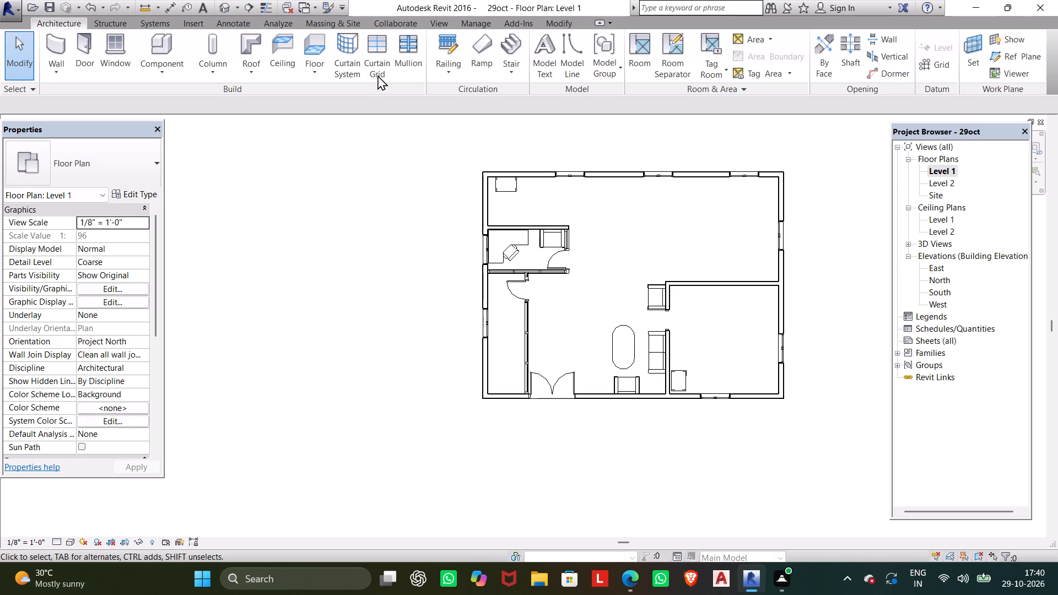
# Place a short diagonal building section just outside the upper-left corner of the floor plan, with 0' 0" offset.
pyautogui.click(256, 9)
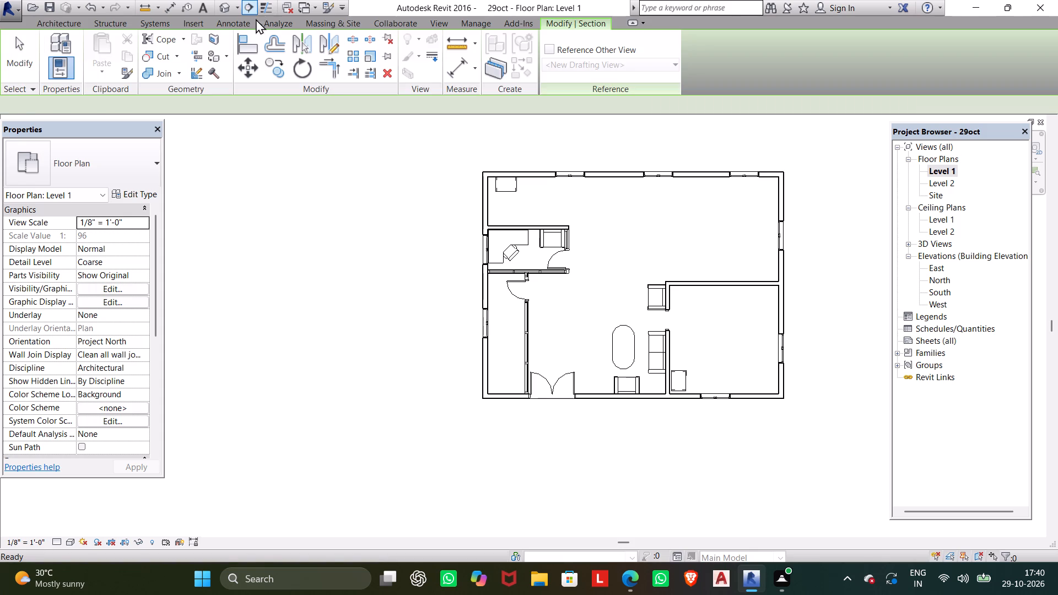
pyautogui.moveTo(461, 149); pyautogui.dragTo(541, 271)
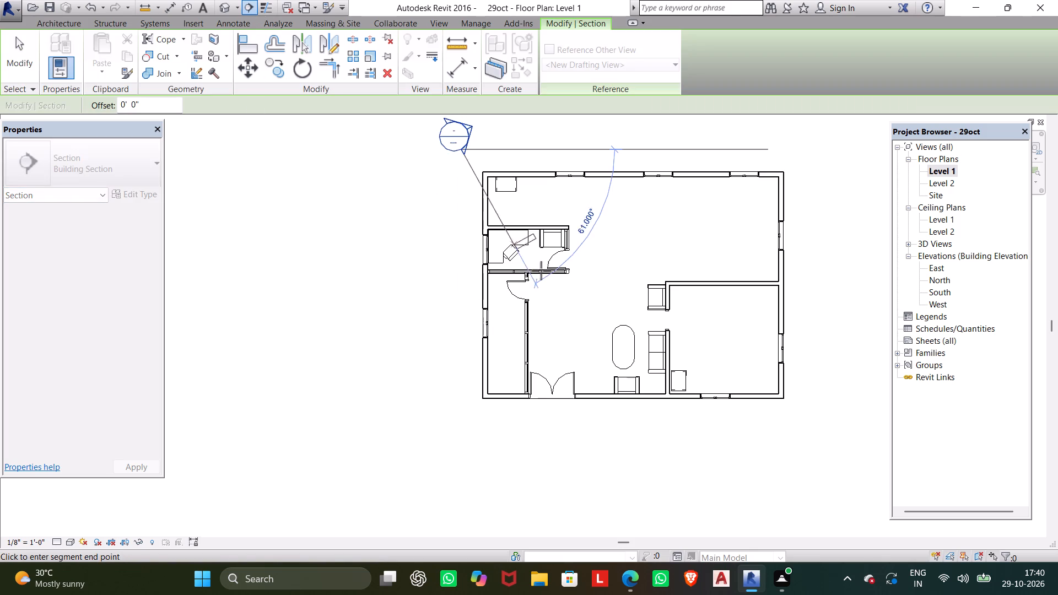
pyautogui.moveTo(541, 271); pyautogui.dragTo(622, 30)
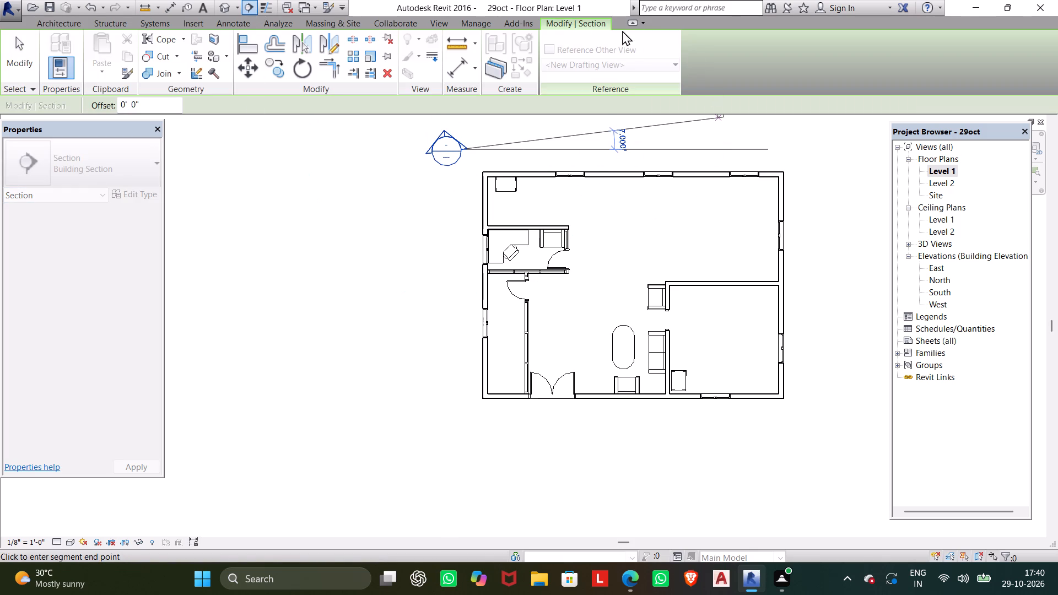
pyautogui.moveTo(622, 30); pyautogui.dragTo(491, 164)
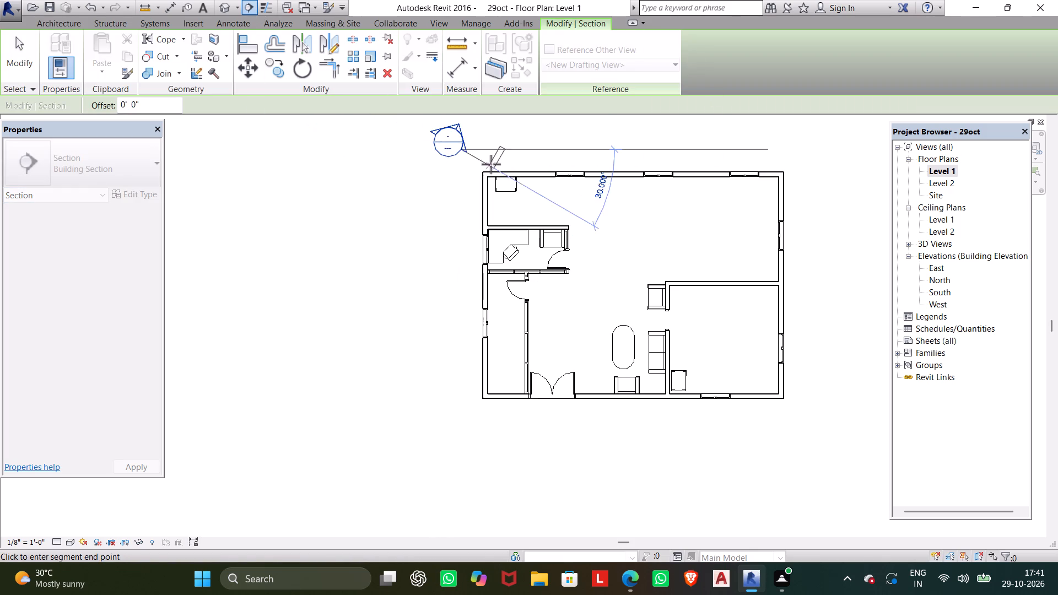
pyautogui.moveTo(491, 164); pyautogui.dragTo(479, 128)
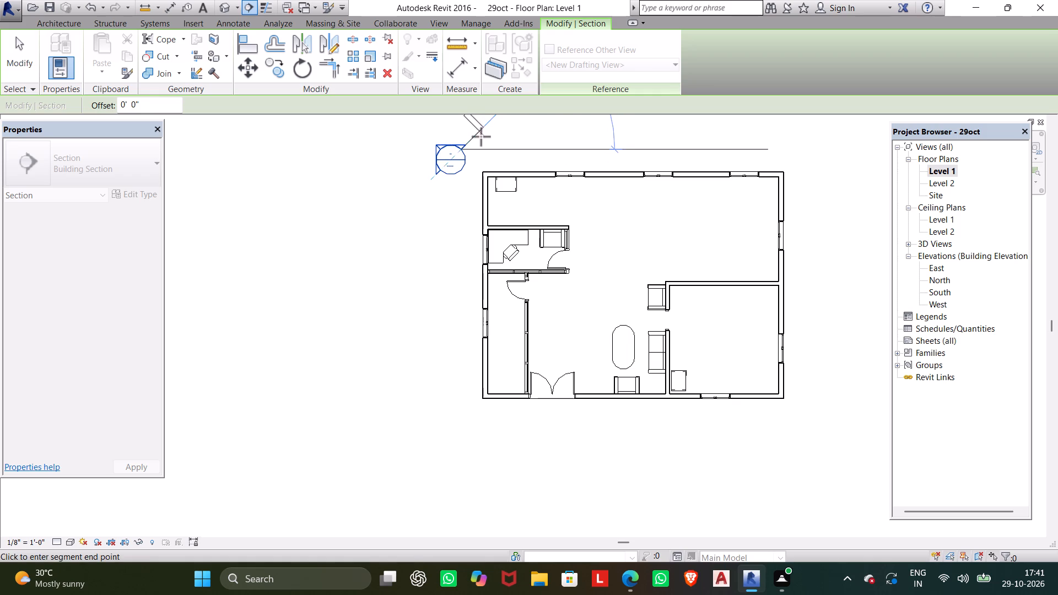
pyautogui.click(471, 133)
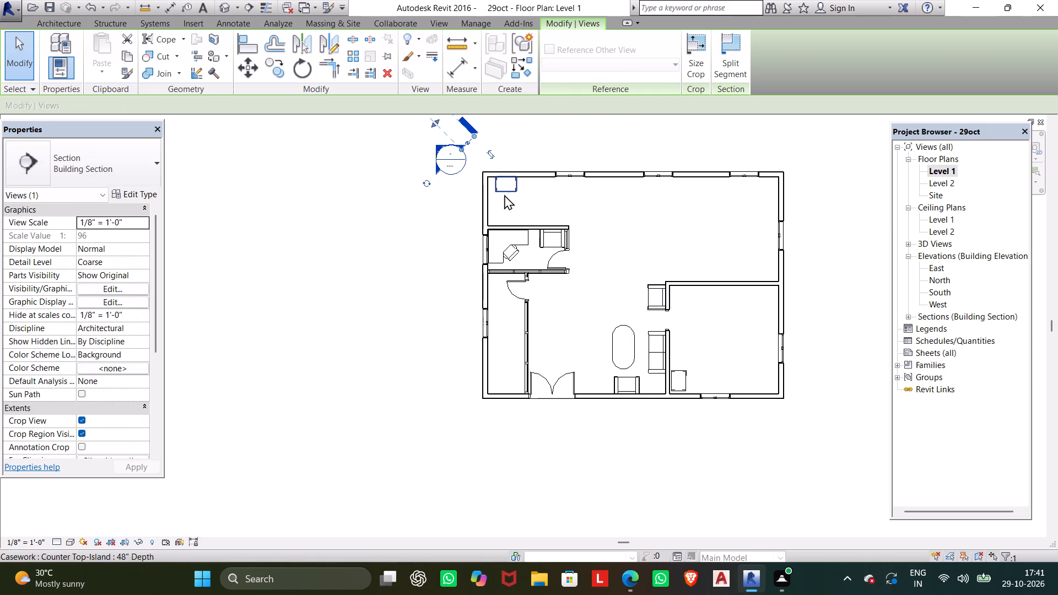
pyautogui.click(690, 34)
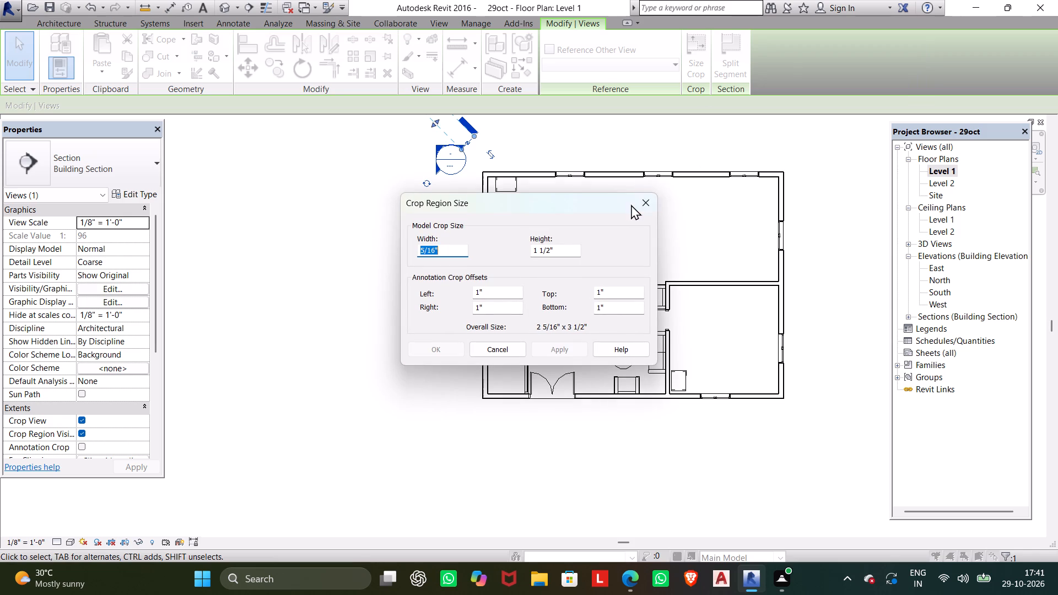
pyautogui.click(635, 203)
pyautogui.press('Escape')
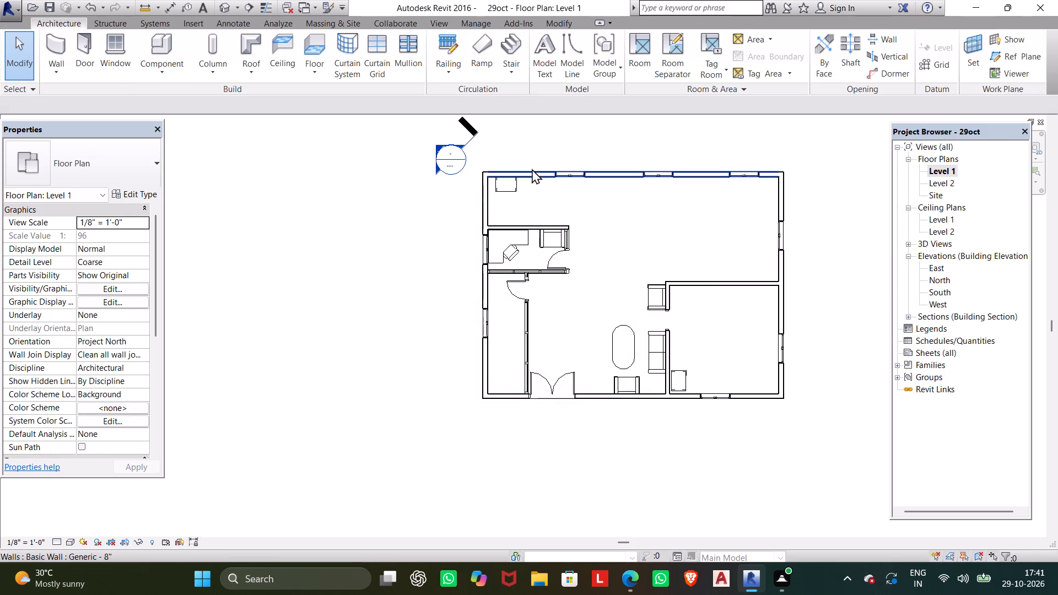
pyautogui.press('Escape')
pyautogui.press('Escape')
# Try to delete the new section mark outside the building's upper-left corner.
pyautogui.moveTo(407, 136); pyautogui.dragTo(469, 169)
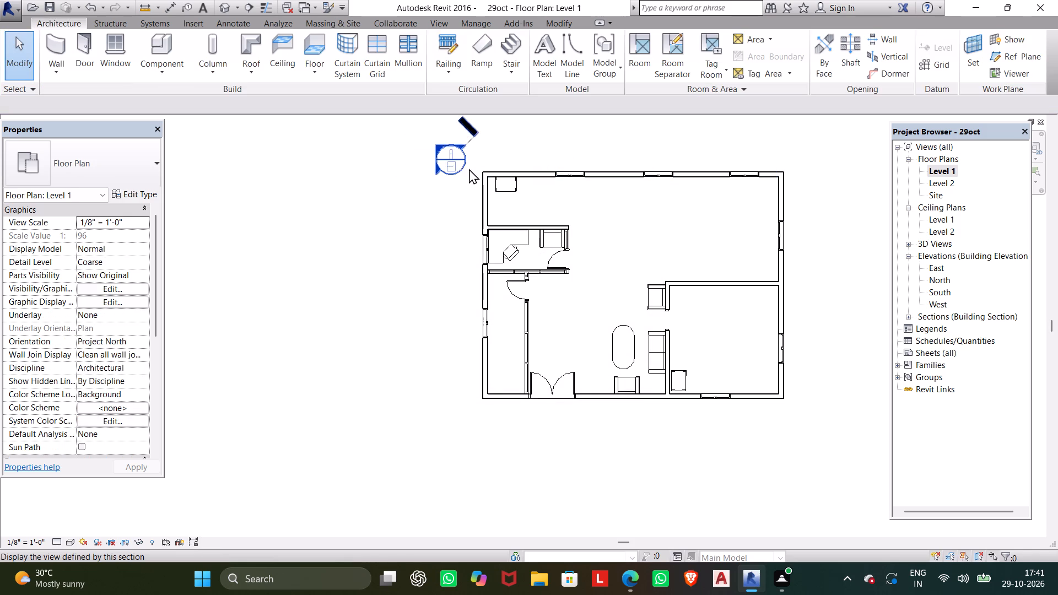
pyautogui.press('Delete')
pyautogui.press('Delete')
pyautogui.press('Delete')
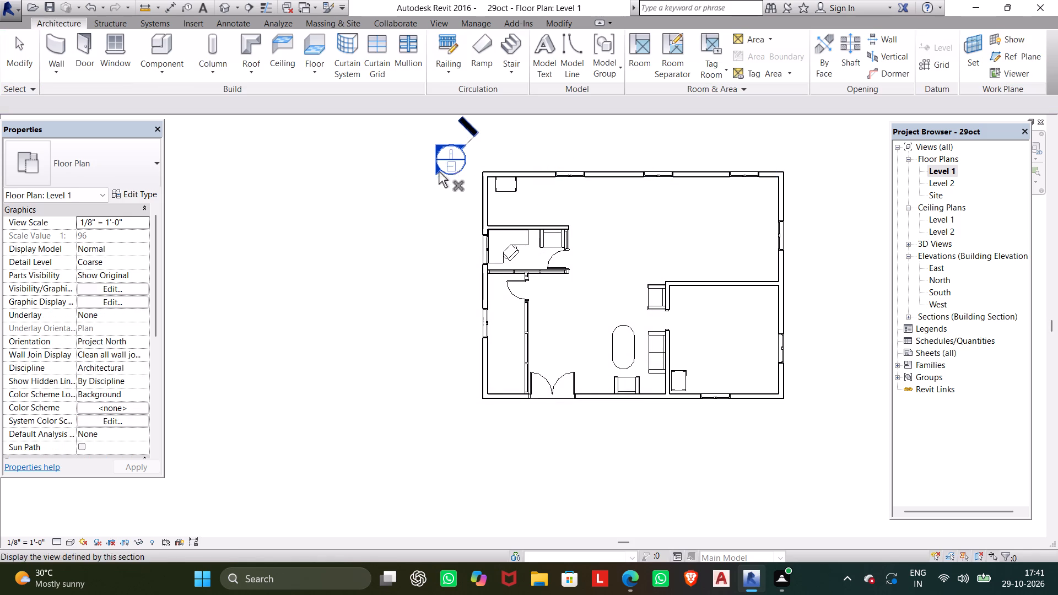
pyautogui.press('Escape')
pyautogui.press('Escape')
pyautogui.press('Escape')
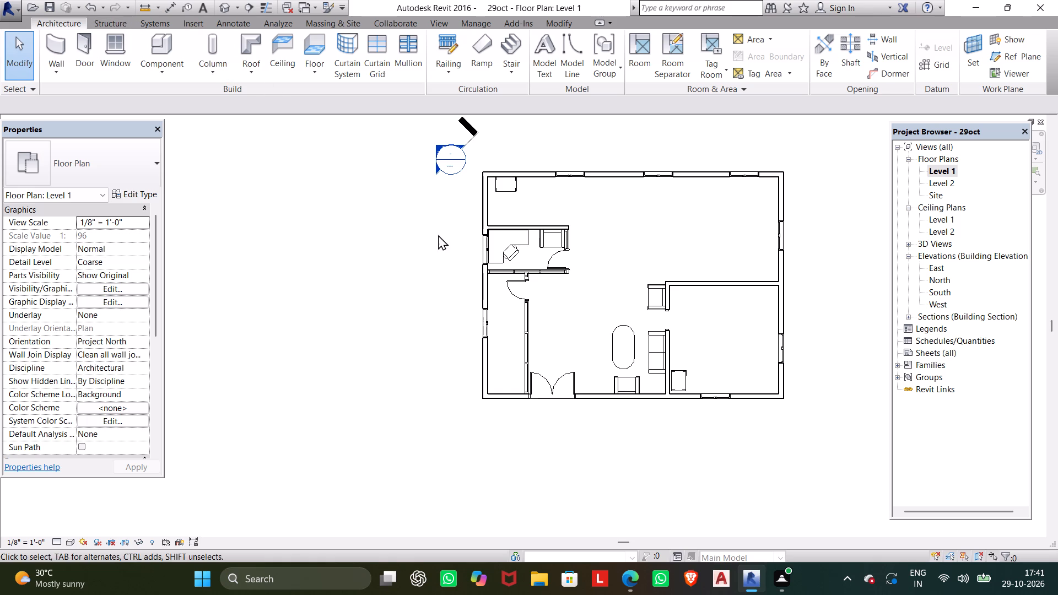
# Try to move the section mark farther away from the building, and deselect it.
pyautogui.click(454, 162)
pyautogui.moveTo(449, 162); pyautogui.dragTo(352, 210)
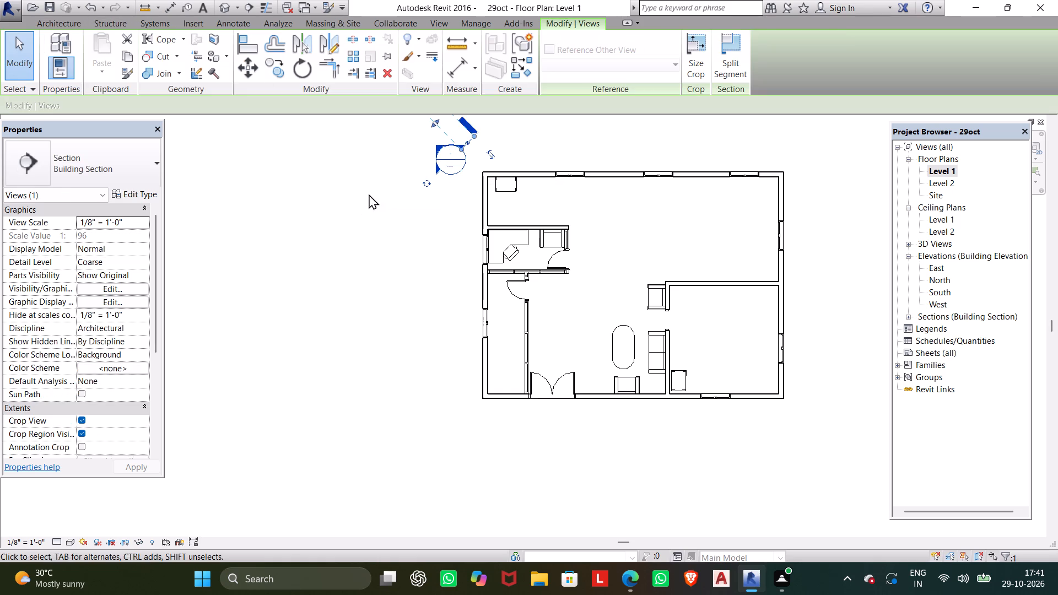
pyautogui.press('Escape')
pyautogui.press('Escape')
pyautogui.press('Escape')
# Open the view defined by the new section mark, and return to the Level 1 floor plan.
pyautogui.click(446, 154)
pyautogui.doubleClick(446, 155)
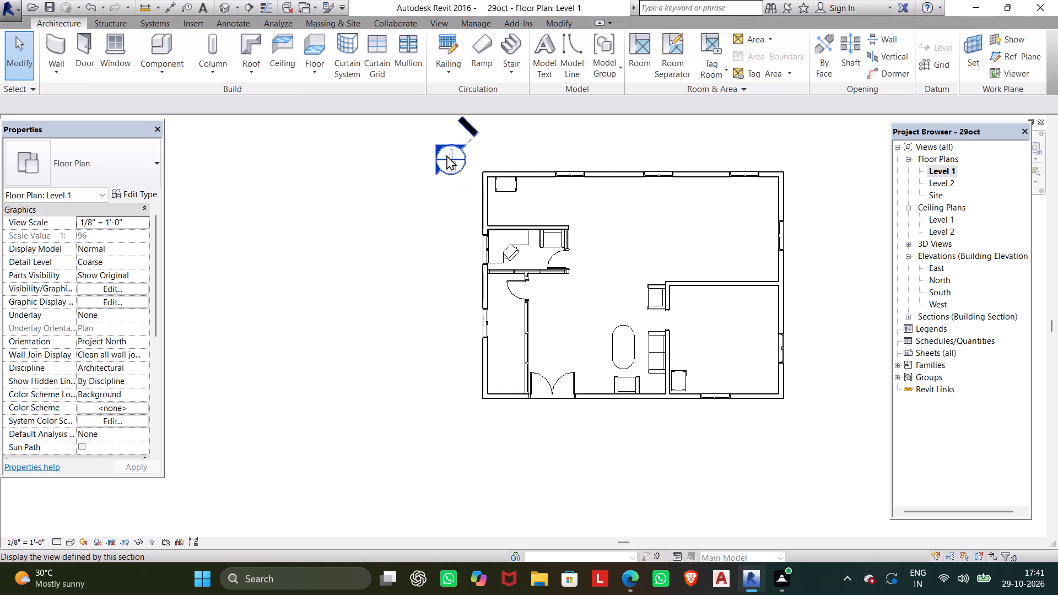
pyautogui.press('Escape')
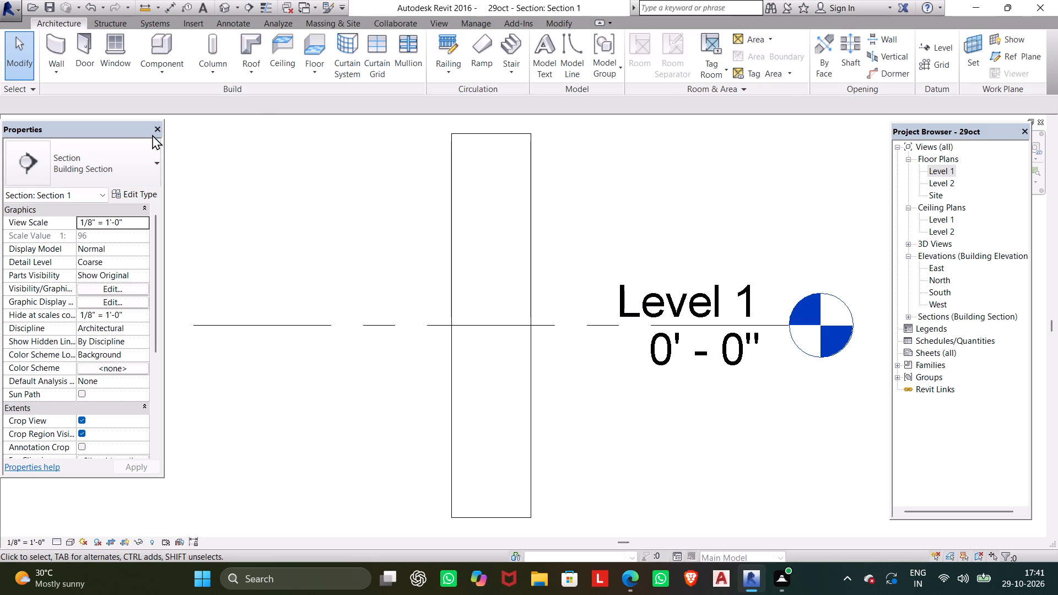
pyautogui.click(168, 116)
pyautogui.click(944, 174)
pyautogui.click(944, 174)
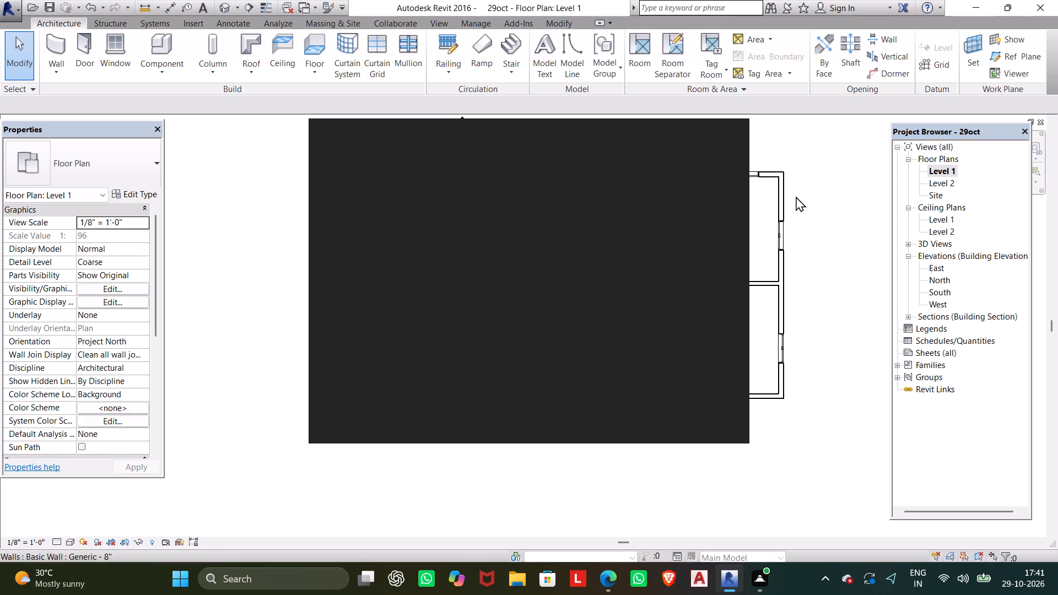
pyautogui.press('Escape')
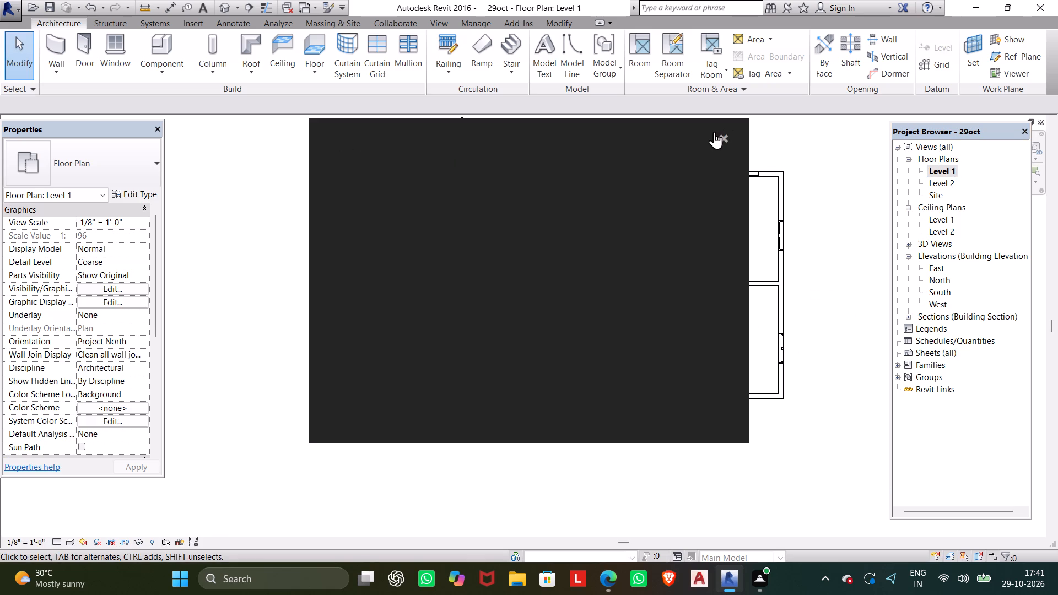
pyautogui.click(722, 136)
pyautogui.click(724, 137)
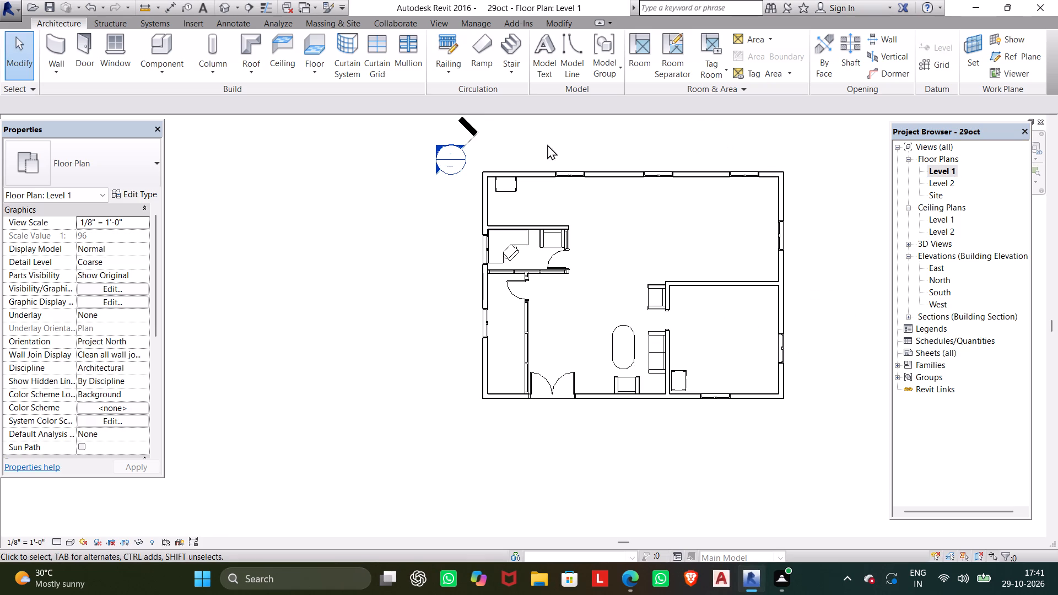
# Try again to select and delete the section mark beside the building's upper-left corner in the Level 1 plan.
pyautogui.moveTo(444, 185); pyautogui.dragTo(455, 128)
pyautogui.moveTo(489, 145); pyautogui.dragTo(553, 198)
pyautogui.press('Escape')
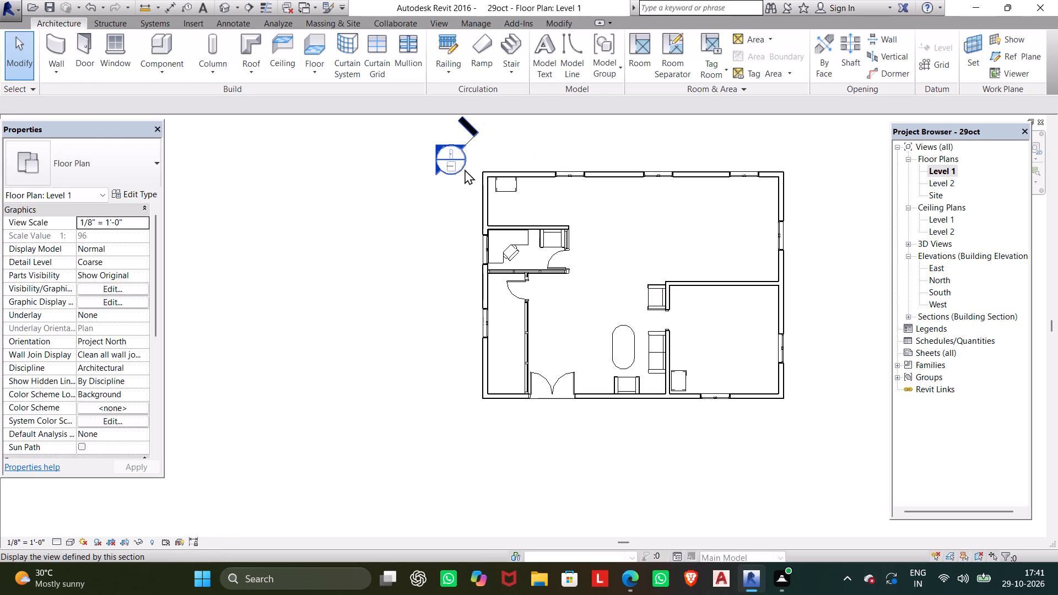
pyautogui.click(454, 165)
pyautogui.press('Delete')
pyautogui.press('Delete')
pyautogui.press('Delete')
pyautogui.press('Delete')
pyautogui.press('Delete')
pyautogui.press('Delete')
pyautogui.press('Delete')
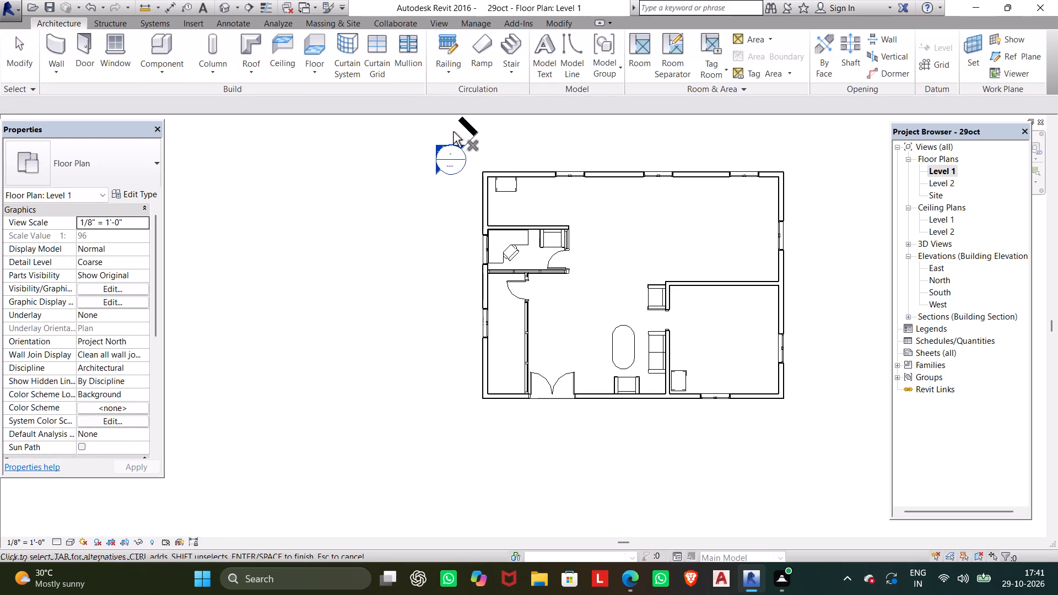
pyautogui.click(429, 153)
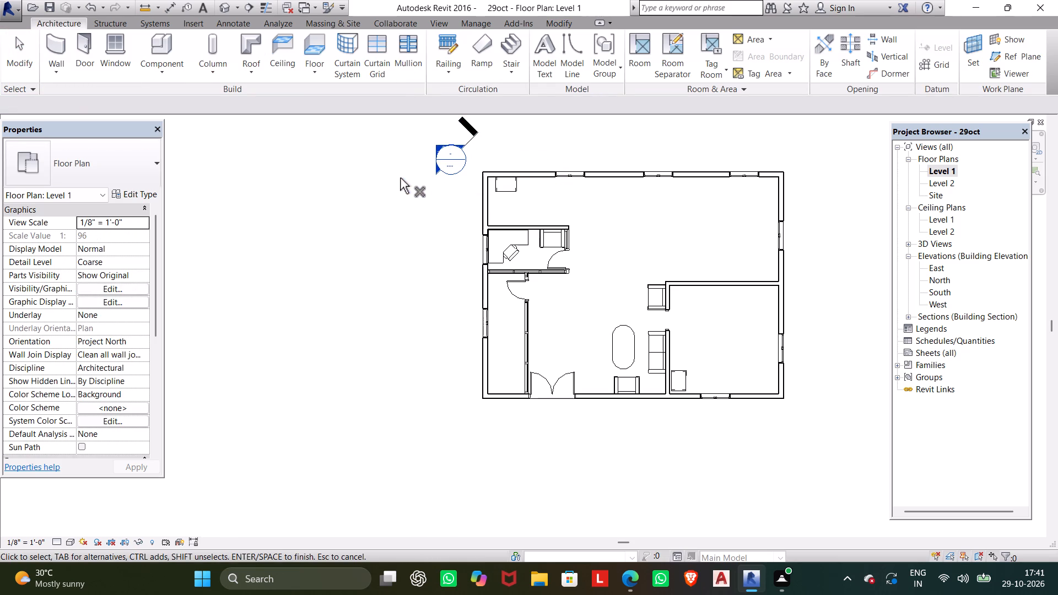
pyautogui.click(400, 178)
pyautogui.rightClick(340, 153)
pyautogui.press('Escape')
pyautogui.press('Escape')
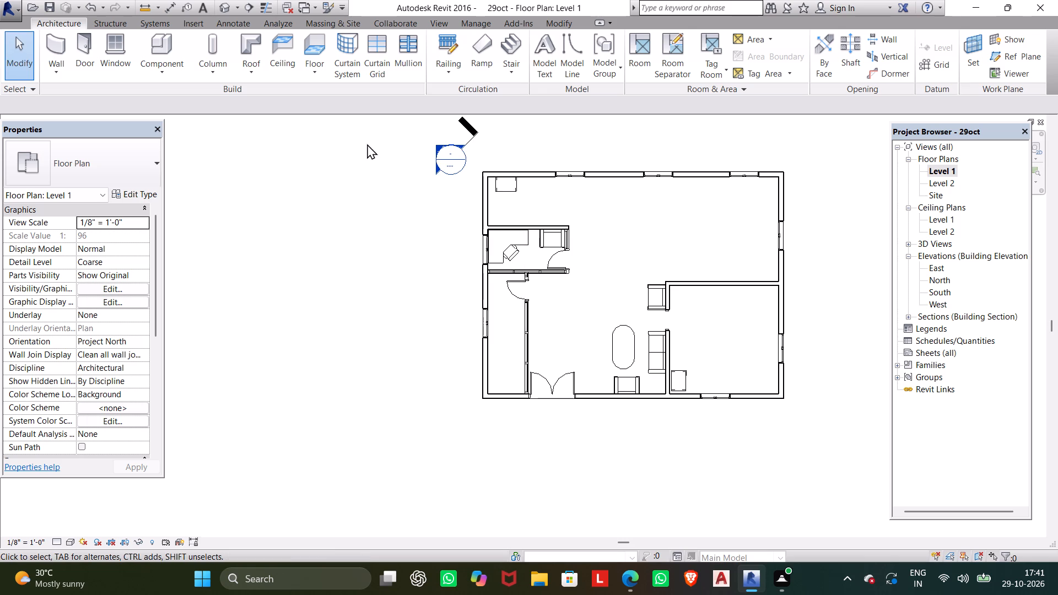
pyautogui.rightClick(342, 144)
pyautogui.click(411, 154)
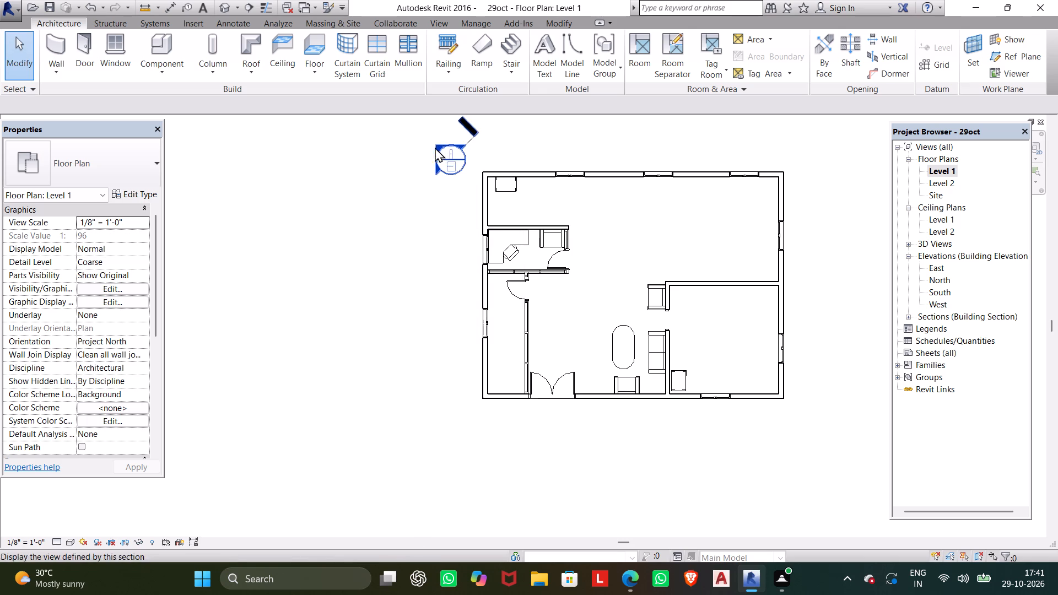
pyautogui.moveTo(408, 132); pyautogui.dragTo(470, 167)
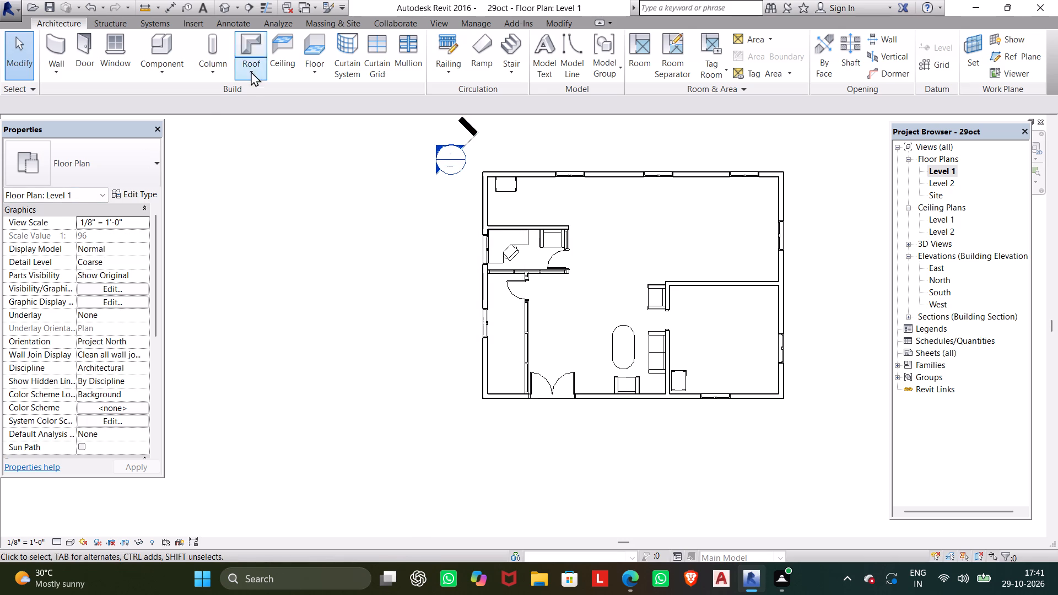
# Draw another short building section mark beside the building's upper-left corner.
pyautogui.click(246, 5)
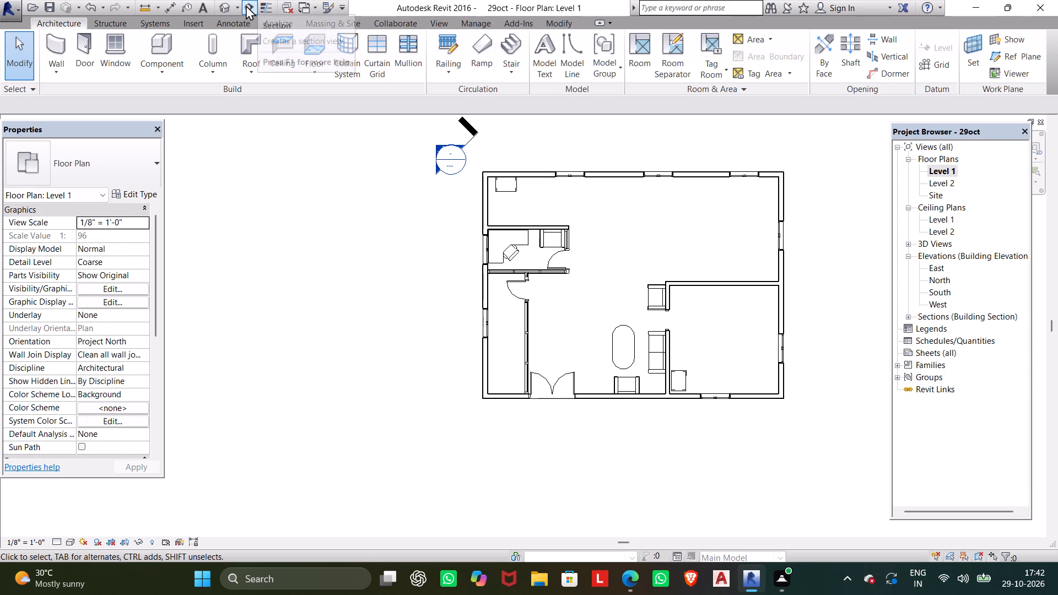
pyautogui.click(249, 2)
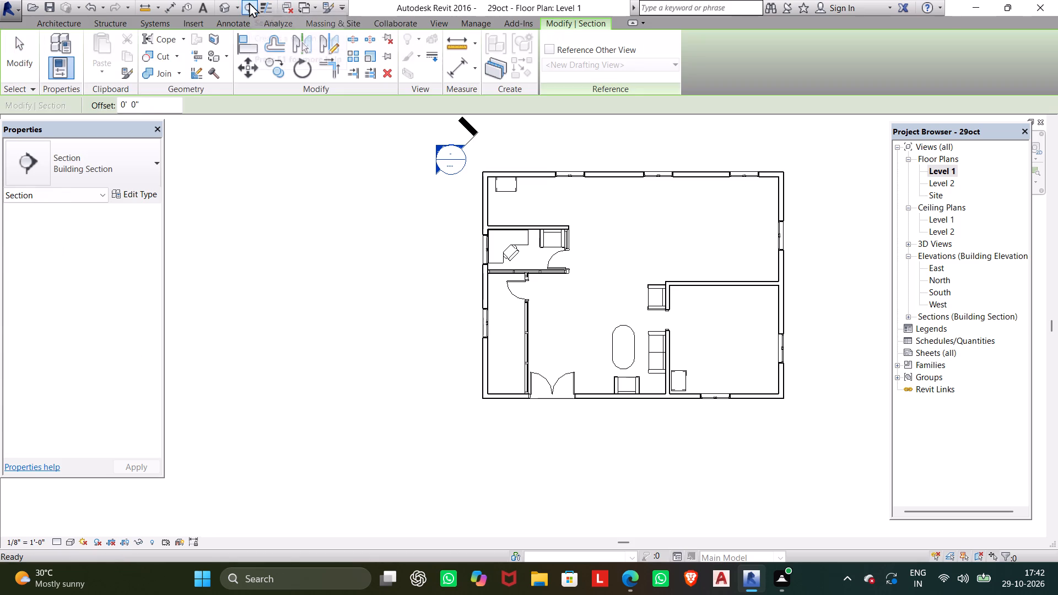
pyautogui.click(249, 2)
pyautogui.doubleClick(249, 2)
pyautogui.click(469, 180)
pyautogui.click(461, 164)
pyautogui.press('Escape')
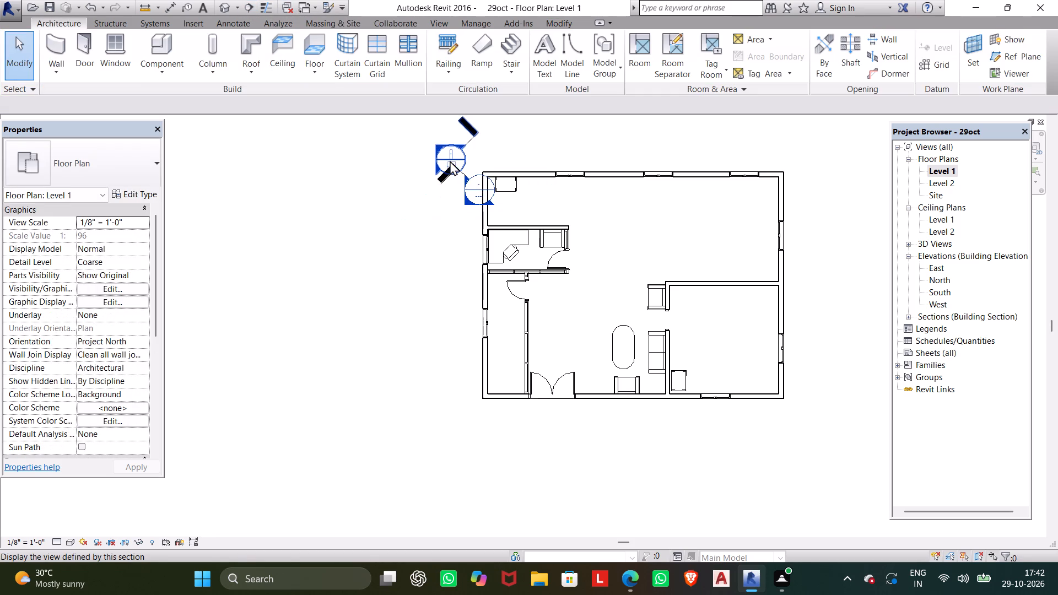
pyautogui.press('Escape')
# Undo the latest changes to clear the section marks beside the building's upper-left corner.
pyautogui.hotkey('ctrl', 'z')
pyautogui.hotkey('ctrl', 'z')
pyautogui.hotkey('ctrl', 'z')
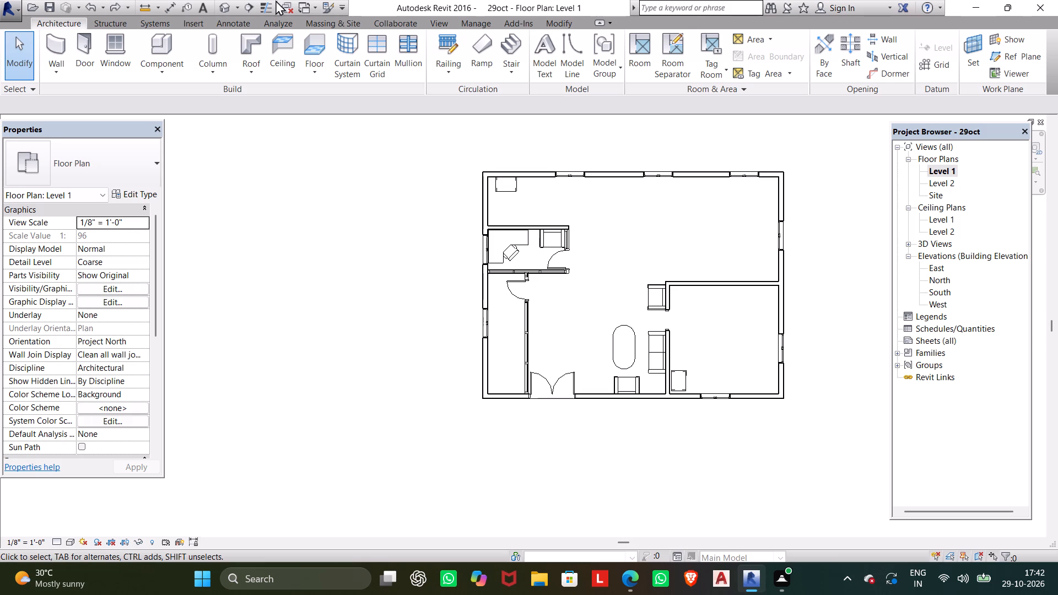
# Start placing a component and browse the family library to the Tables folder under Furniture.
pyautogui.click(166, 53)
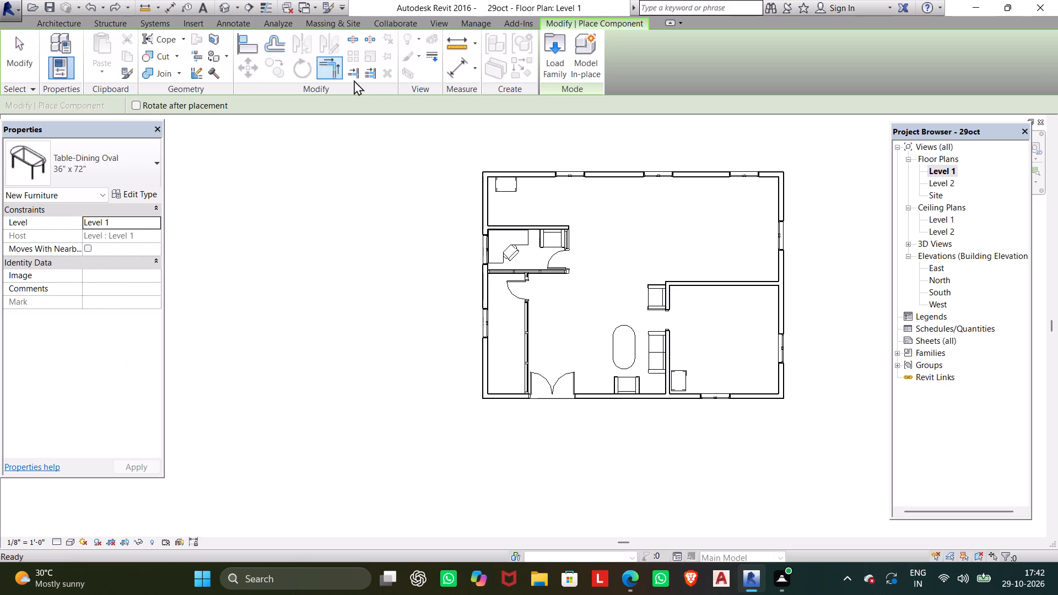
pyautogui.click(546, 45)
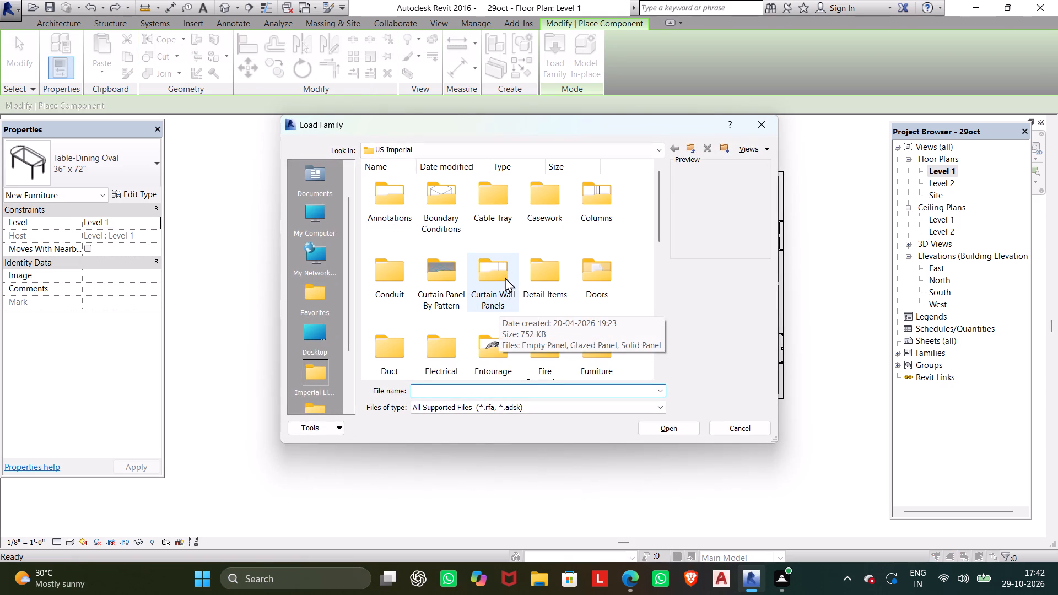
pyautogui.scroll(-1, 505, 272)
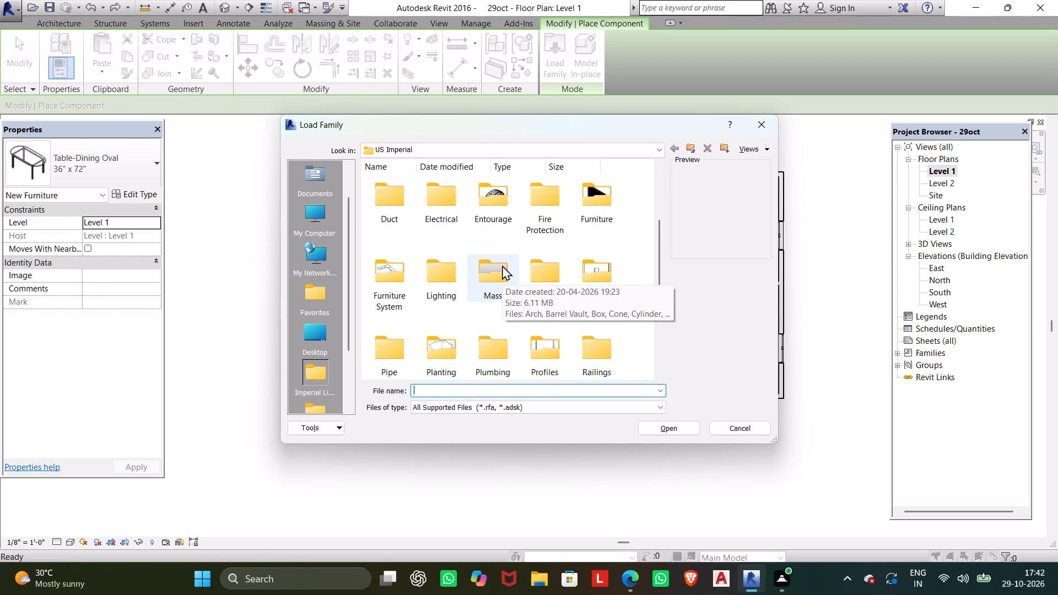
pyautogui.doubleClick(590, 201)
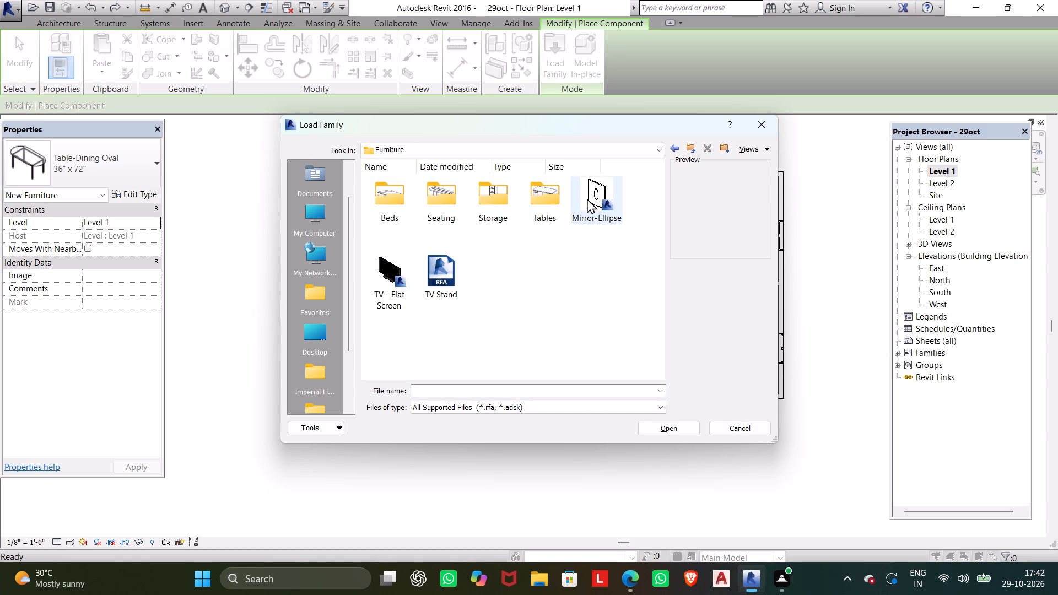
pyautogui.doubleClick(537, 199)
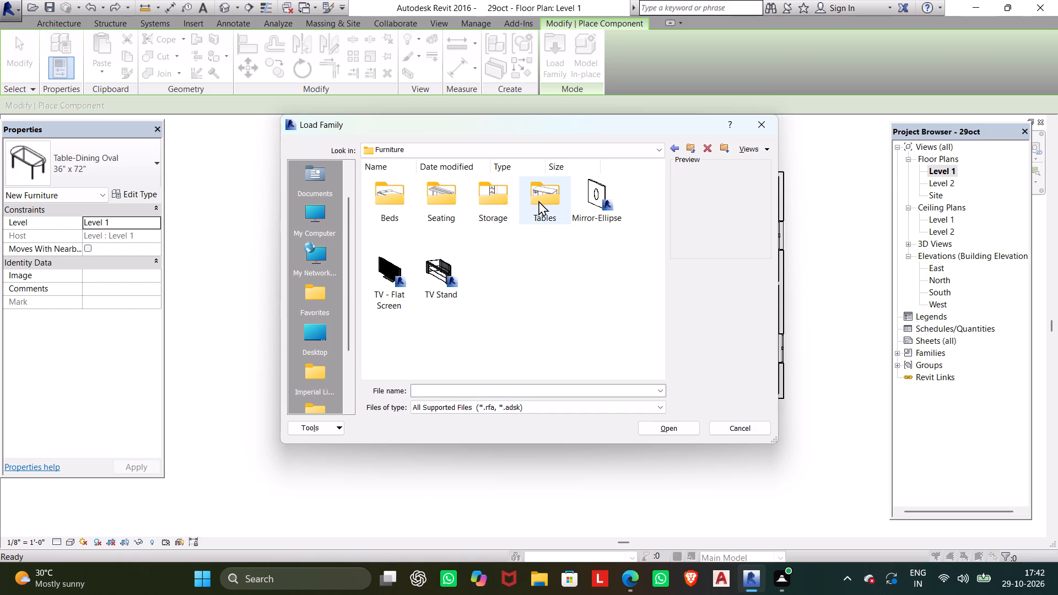
pyautogui.doubleClick(538, 201)
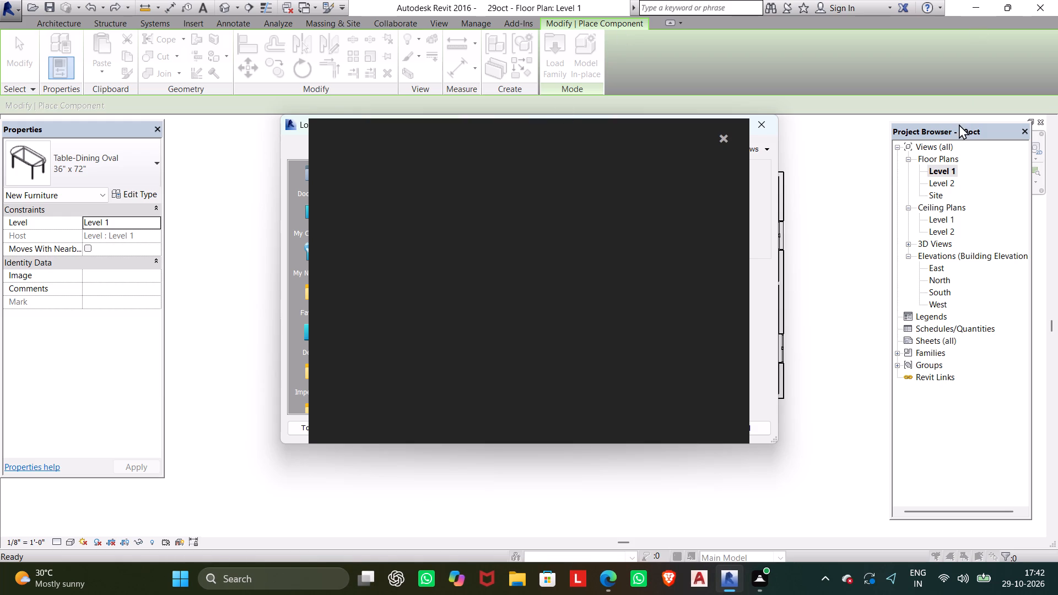
pyautogui.click(724, 136)
pyautogui.click(724, 136)
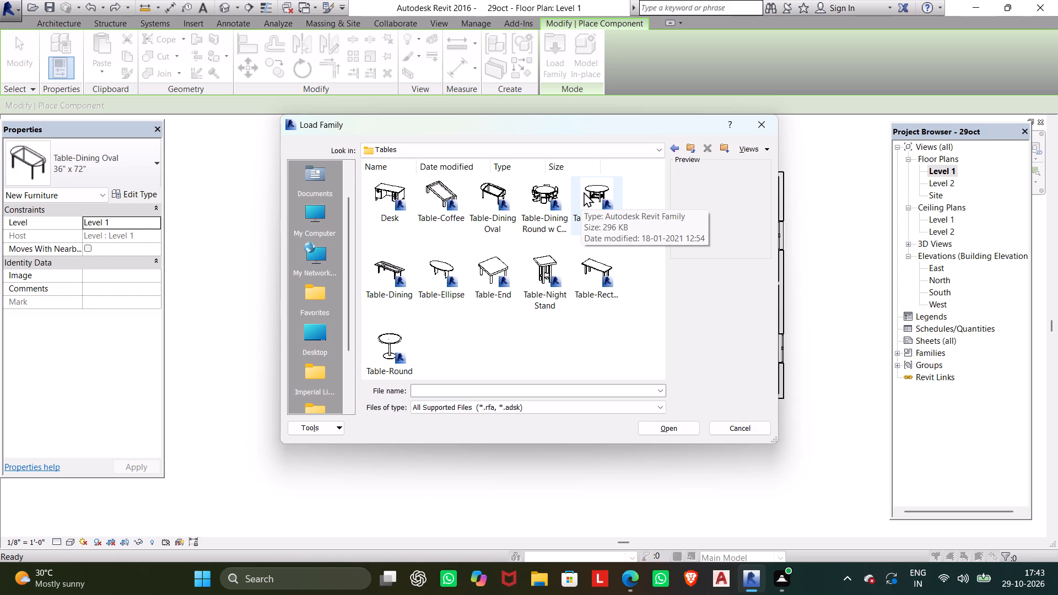
# Sort the table families by size and load the Table-Dining Round family.
pyautogui.click(435, 161)
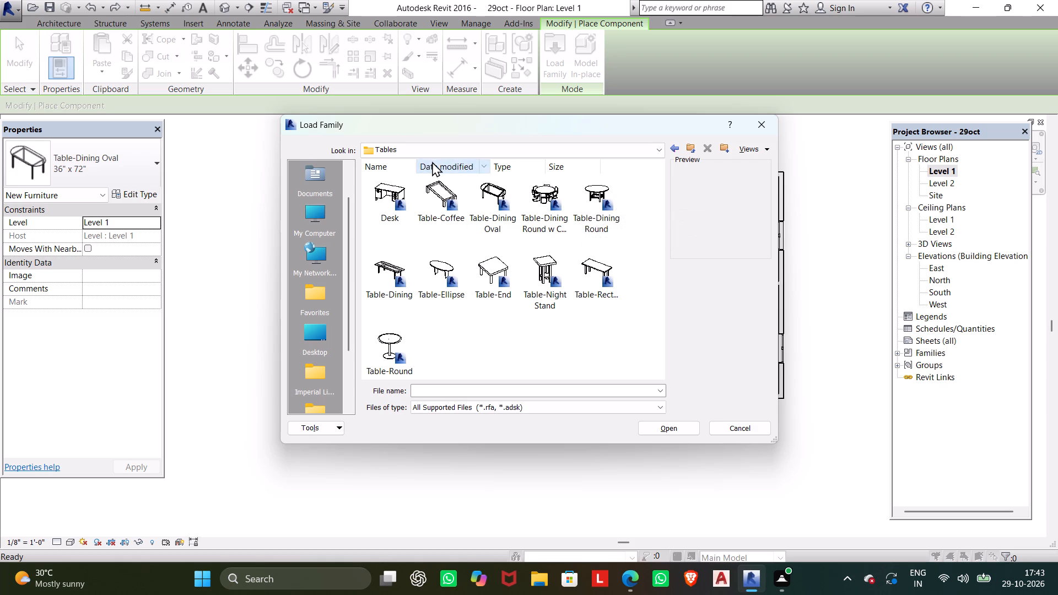
pyautogui.click(506, 169)
pyautogui.click(535, 164)
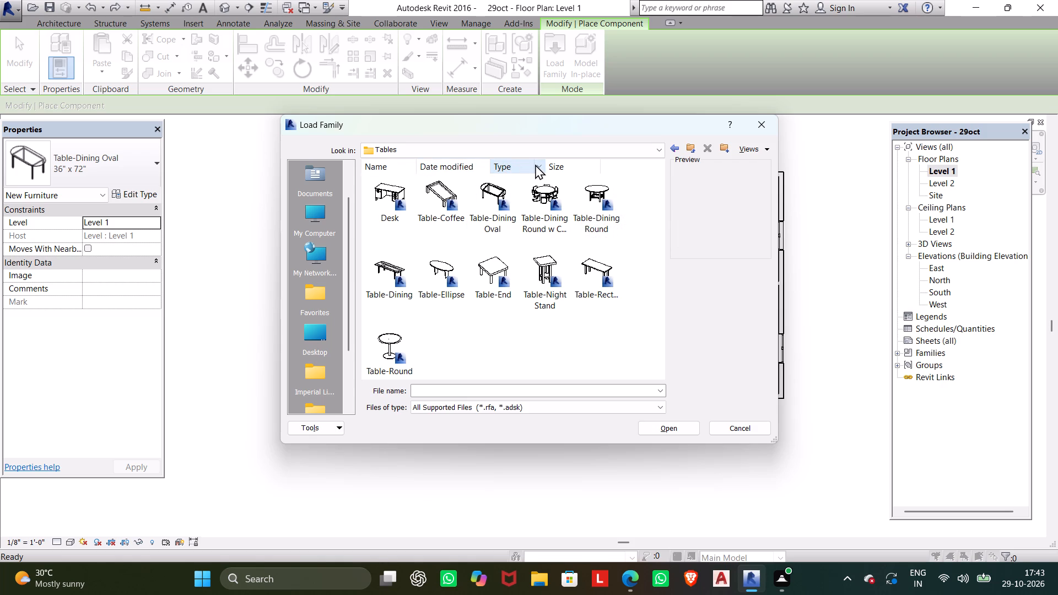
pyautogui.click(539, 164)
pyautogui.press('VK_185')
pyautogui.click(570, 165)
pyautogui.press('VK_185')
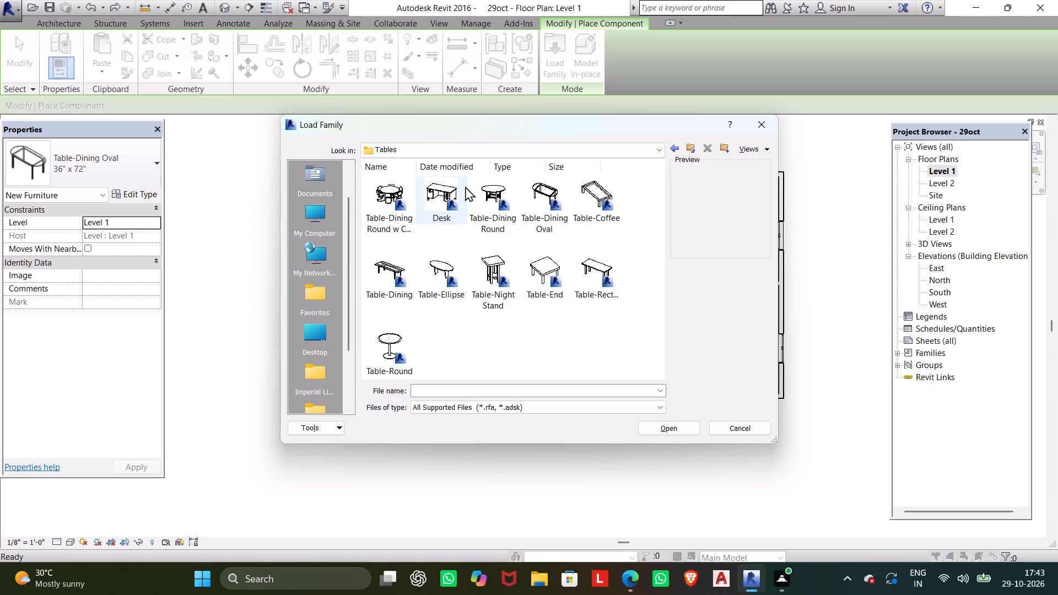
pyautogui.click(488, 190)
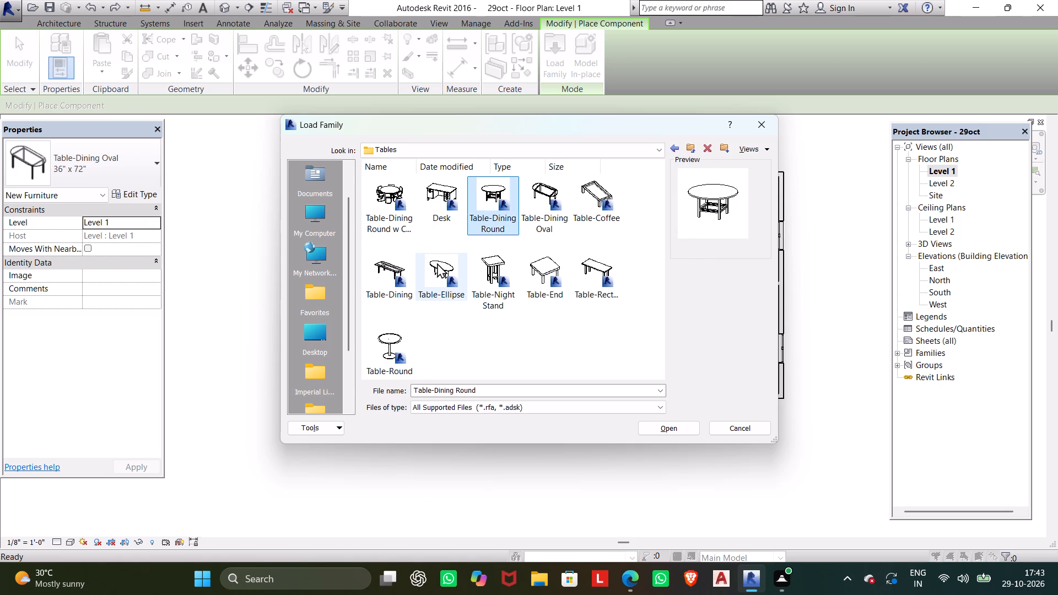
pyautogui.click(654, 425)
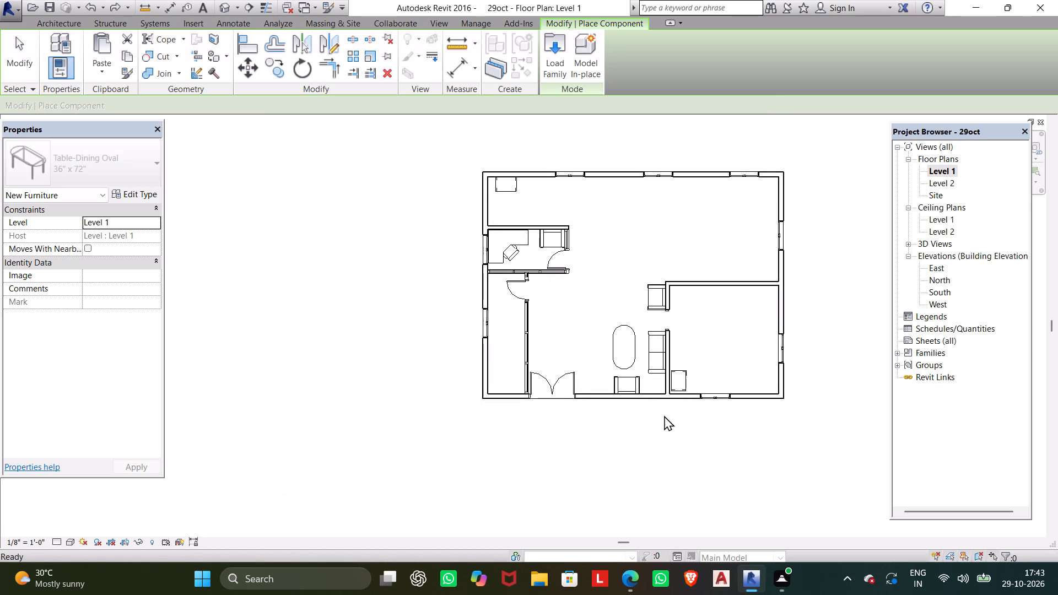
# Place a 36" diameter Table-Dining Round in the lower-right room, about 9' from the right exterior wall.
pyautogui.click(716, 332)
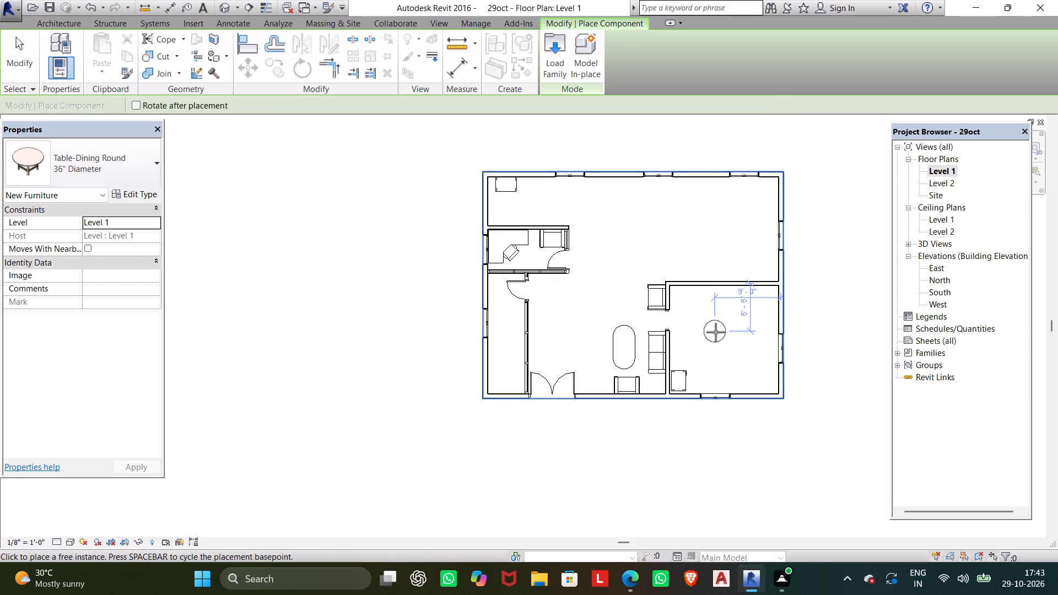
pyautogui.press('Escape')
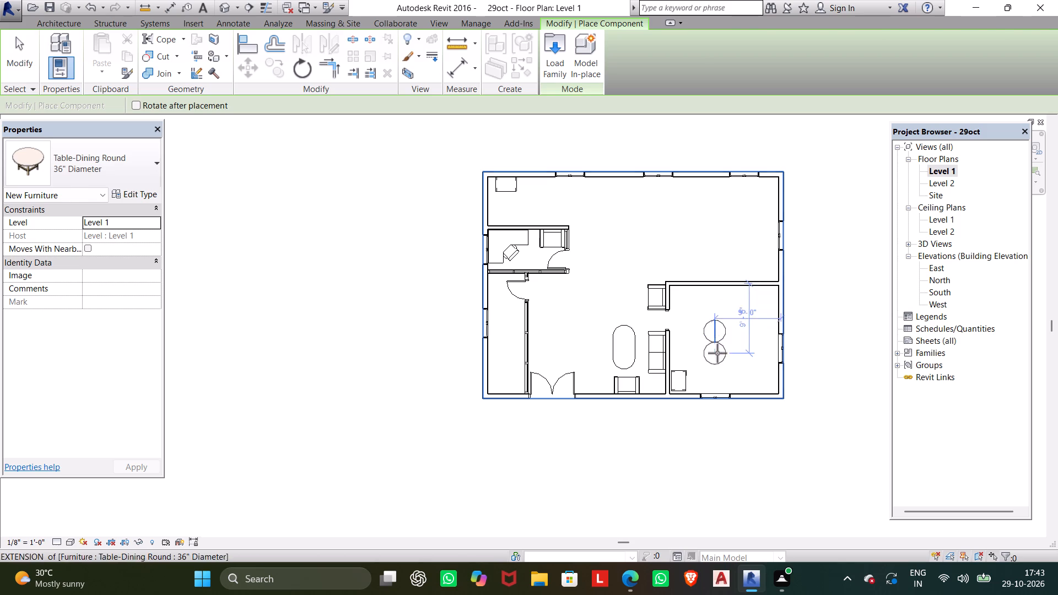
pyautogui.press('Escape')
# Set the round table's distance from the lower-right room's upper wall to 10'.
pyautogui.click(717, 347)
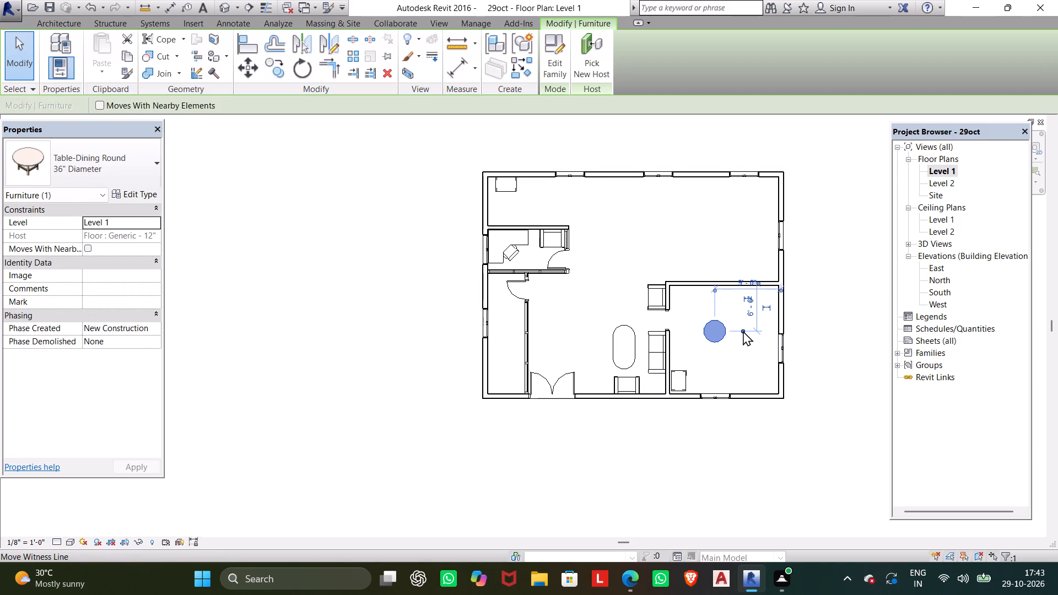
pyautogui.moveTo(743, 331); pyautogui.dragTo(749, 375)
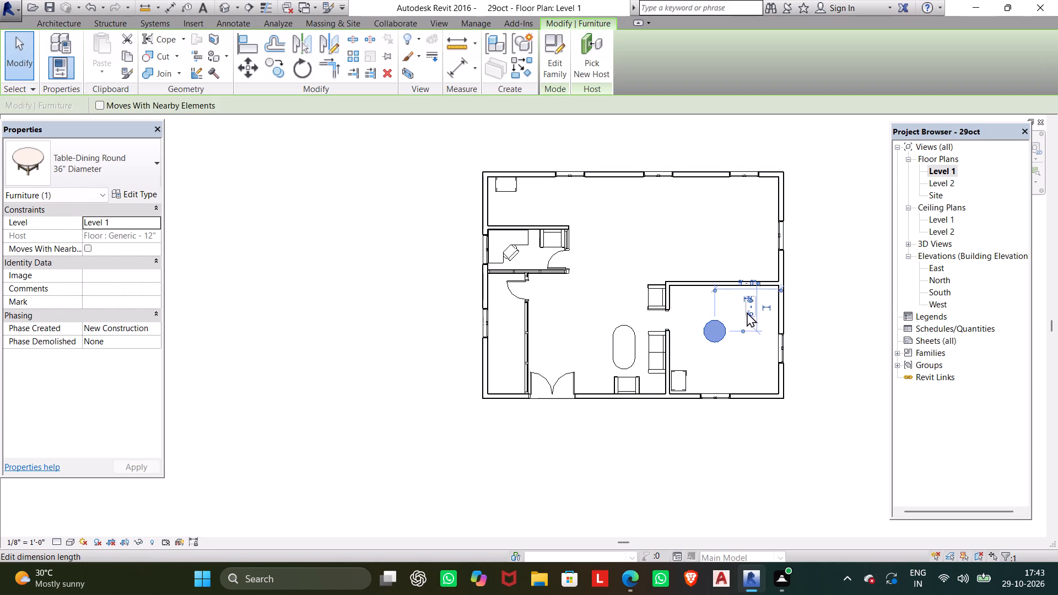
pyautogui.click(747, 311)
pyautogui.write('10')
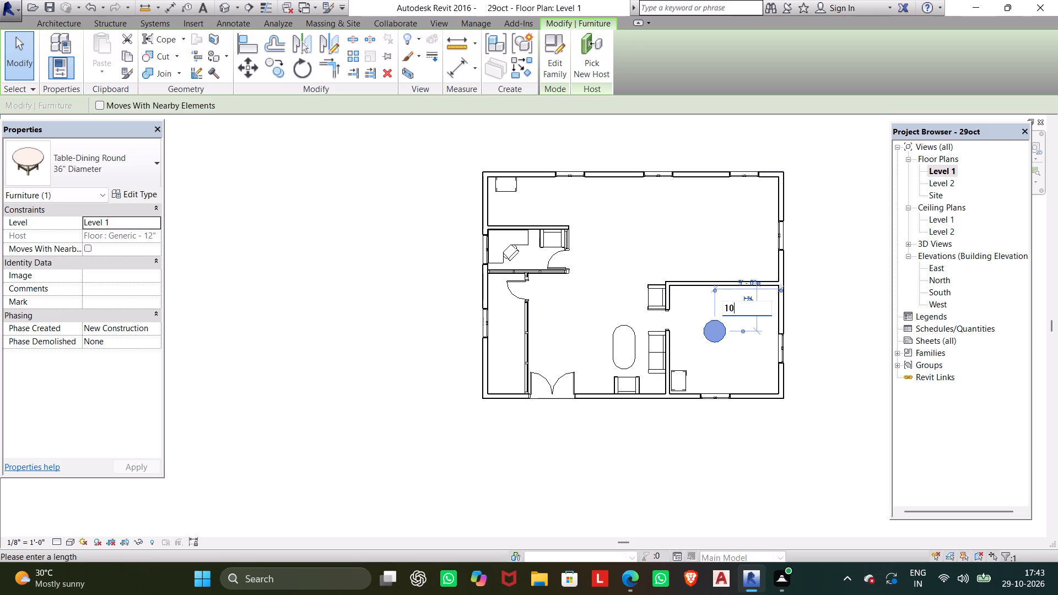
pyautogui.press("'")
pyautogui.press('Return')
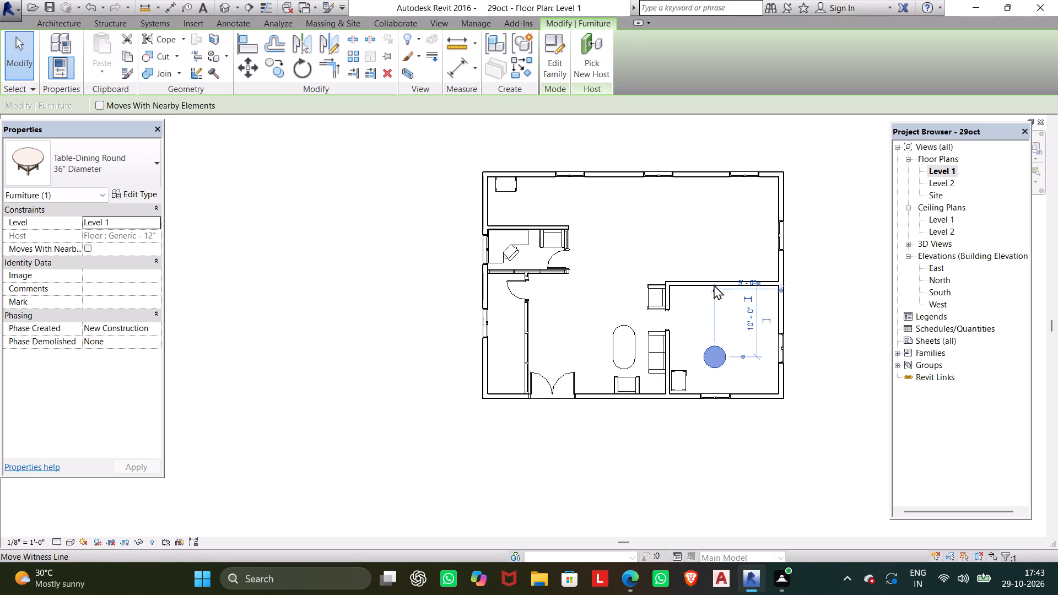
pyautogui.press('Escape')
# Edit the round dining table's type and set its diameter to 10'.
pyautogui.click(713, 367)
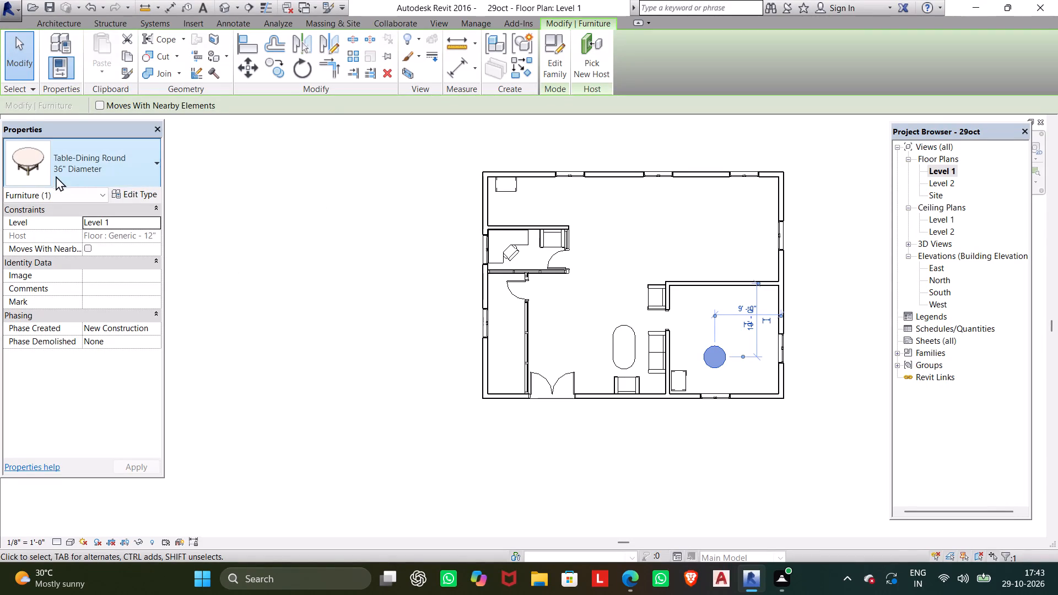
pyautogui.click(126, 191)
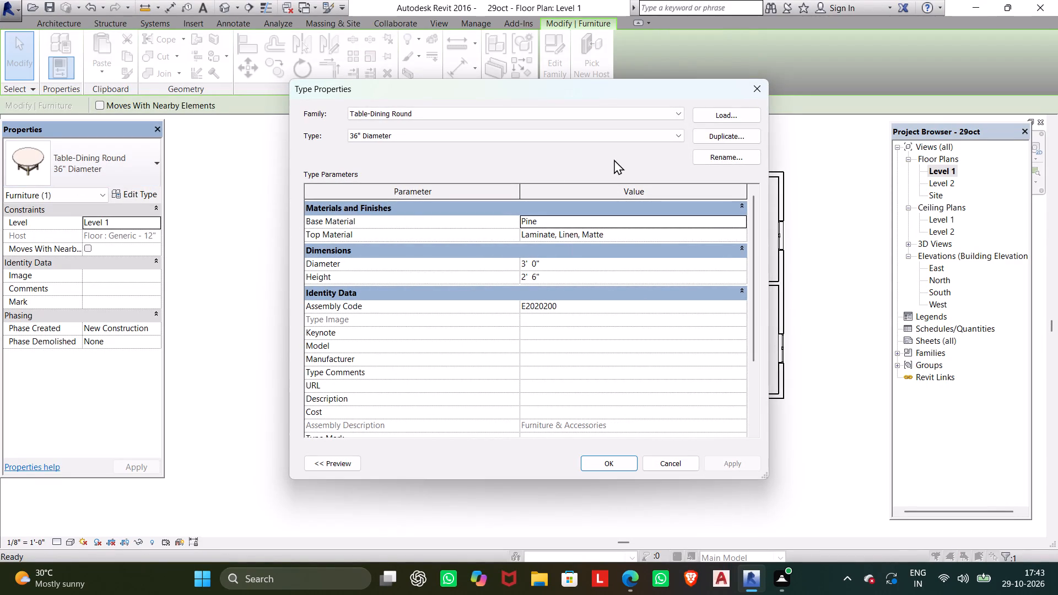
pyautogui.click(555, 267)
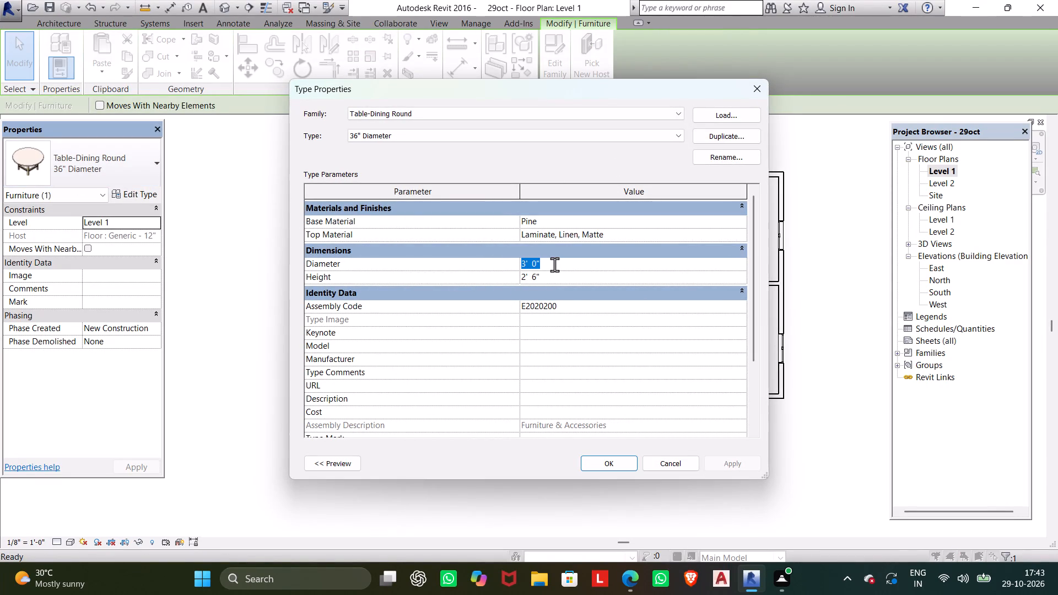
pyautogui.write('10')
pyautogui.press("'")
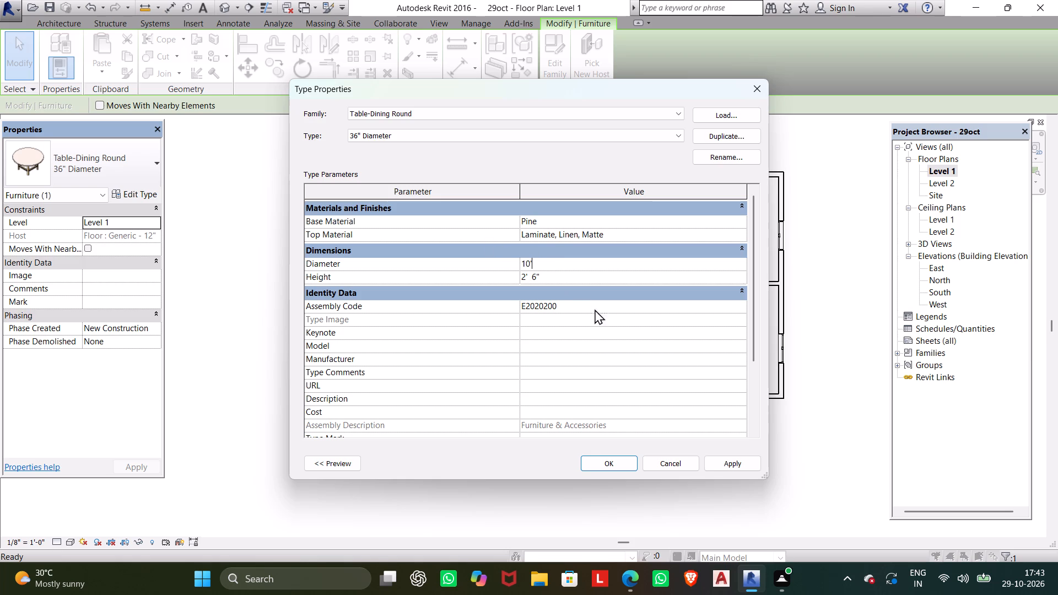
pyautogui.click(607, 469)
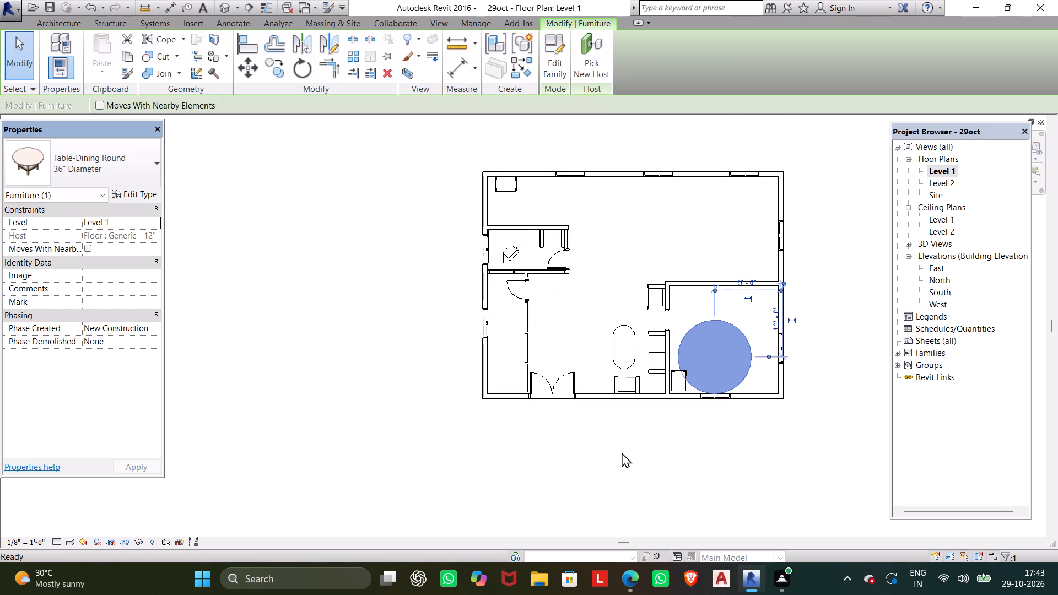
# Move the enlarged round table to about 7'-6" from the right exterior wall and 8'-6" from the room's upper wall.
pyautogui.moveTo(726, 345); pyautogui.dragTo(738, 326)
pyautogui.moveTo(726, 321); pyautogui.dragTo(730, 313)
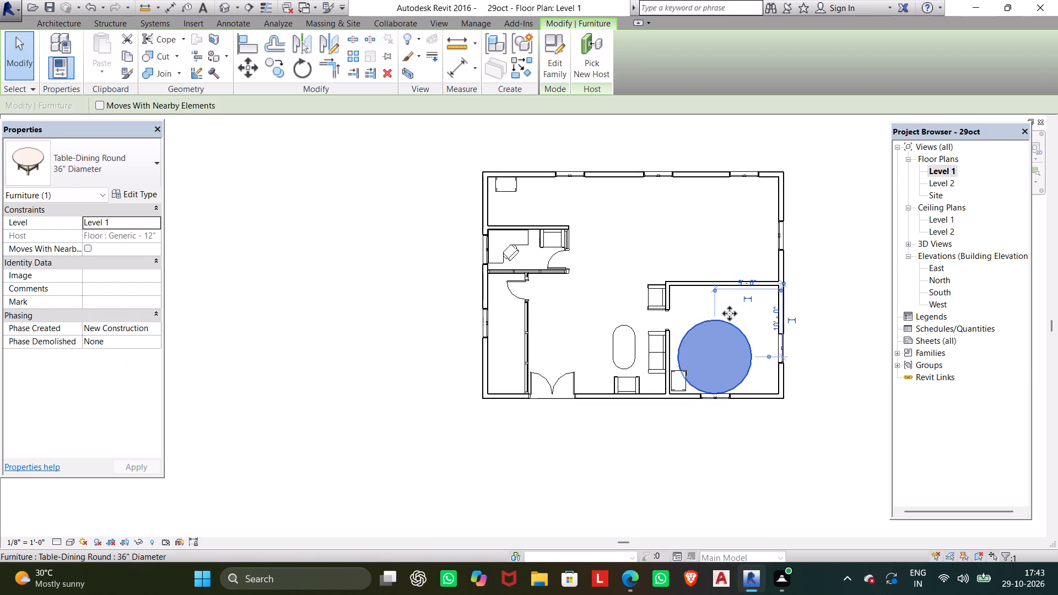
pyautogui.moveTo(730, 313); pyautogui.dragTo(731, 311)
pyautogui.moveTo(719, 322); pyautogui.dragTo(741, 303)
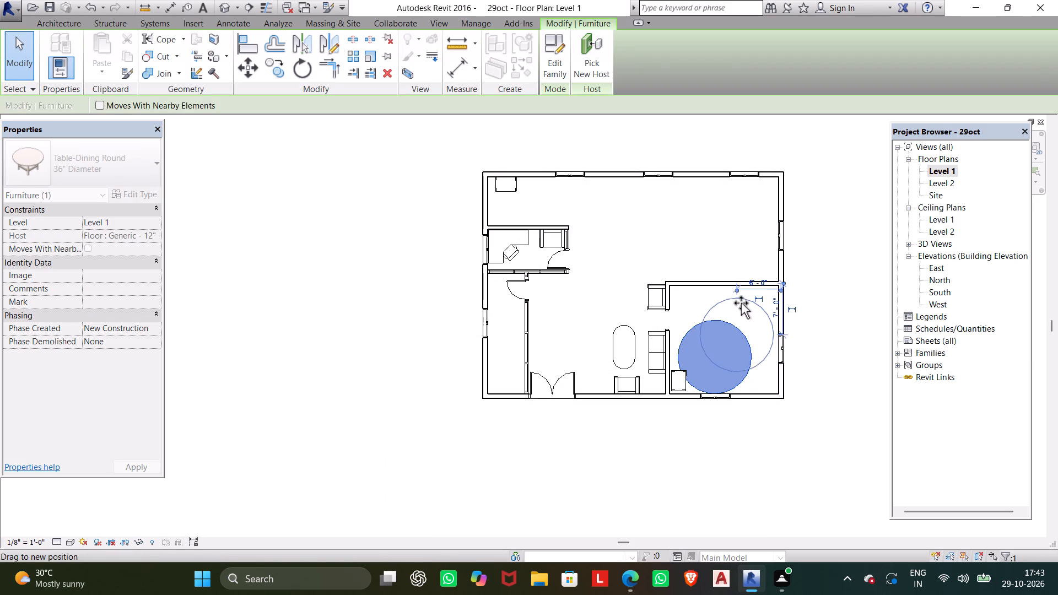
pyautogui.moveTo(741, 303); pyautogui.dragTo(731, 310)
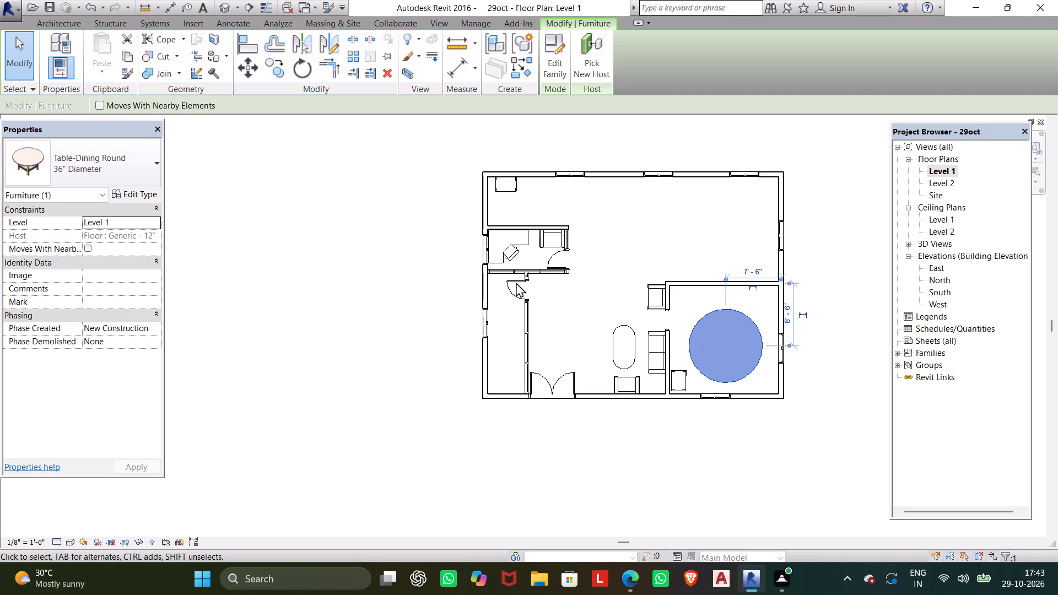
# Inspect the enlarged round dining table and the surrounding furnished rooms in the 3D view.
pyautogui.moveTo(238, 3); pyautogui.dragTo(231, 5)
pyautogui.click(227, 7)
pyautogui.scroll(-5, 366, 160)
pyautogui.moveTo(356, 176); pyautogui.dragTo(425, 252, button='middle')
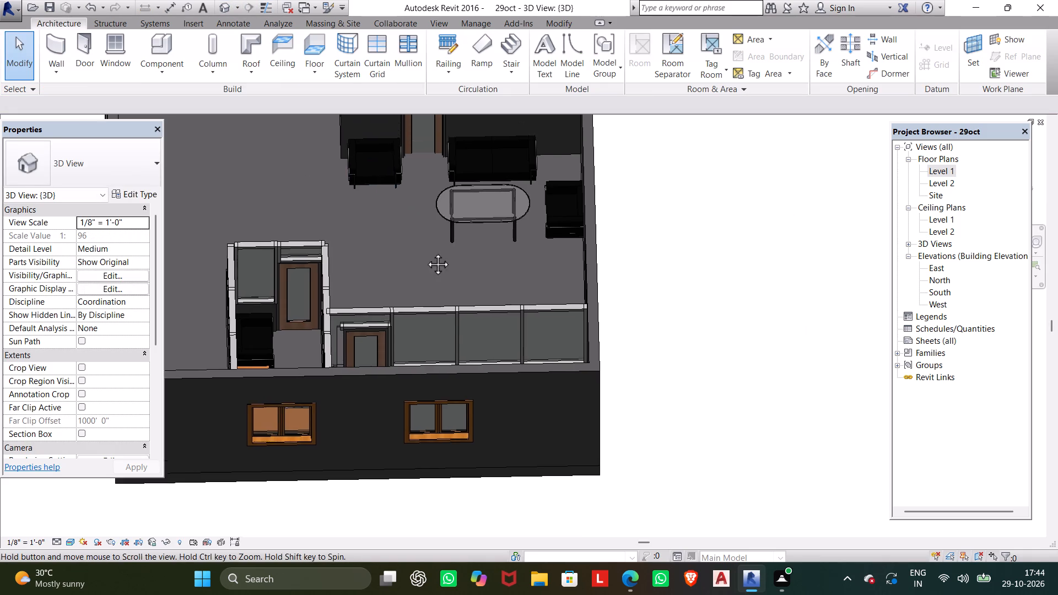
pyautogui.moveTo(425, 252); pyautogui.dragTo(537, 338, button='middle')
pyautogui.moveTo(527, 242); pyautogui.dragTo(539, 289, button='middle')
pyautogui.scroll(-1, 540, 275)
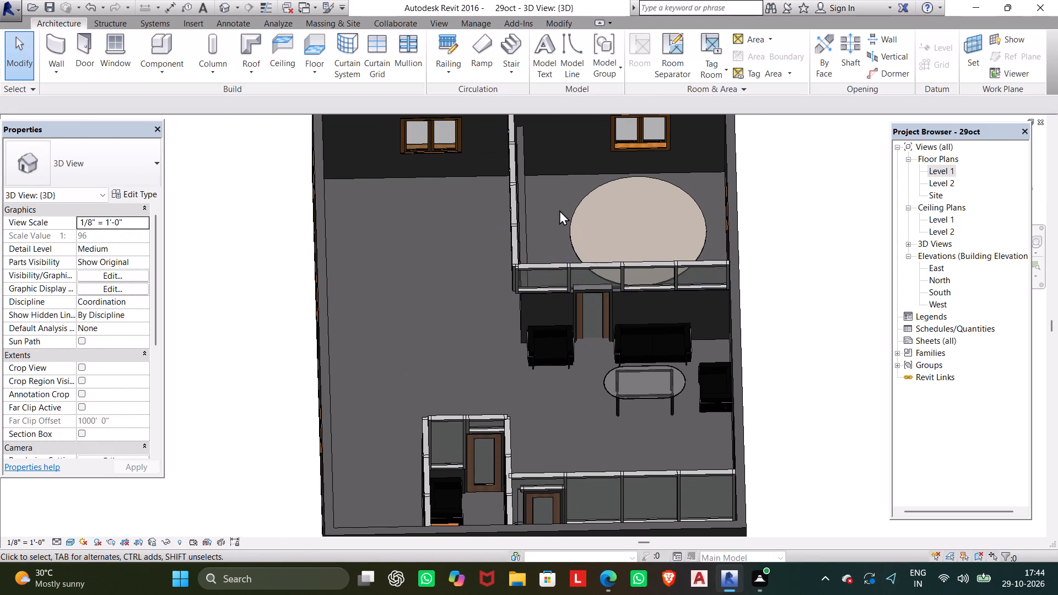
pyautogui.moveTo(566, 206); pyautogui.dragTo(565, 194, button='middle')
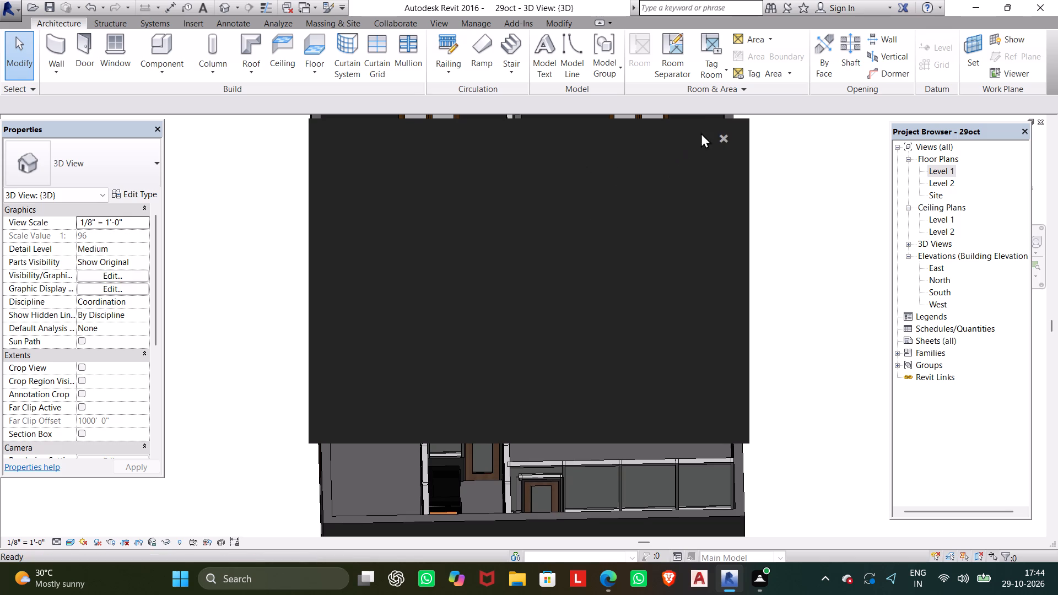
pyautogui.click(725, 137)
pyautogui.click(725, 139)
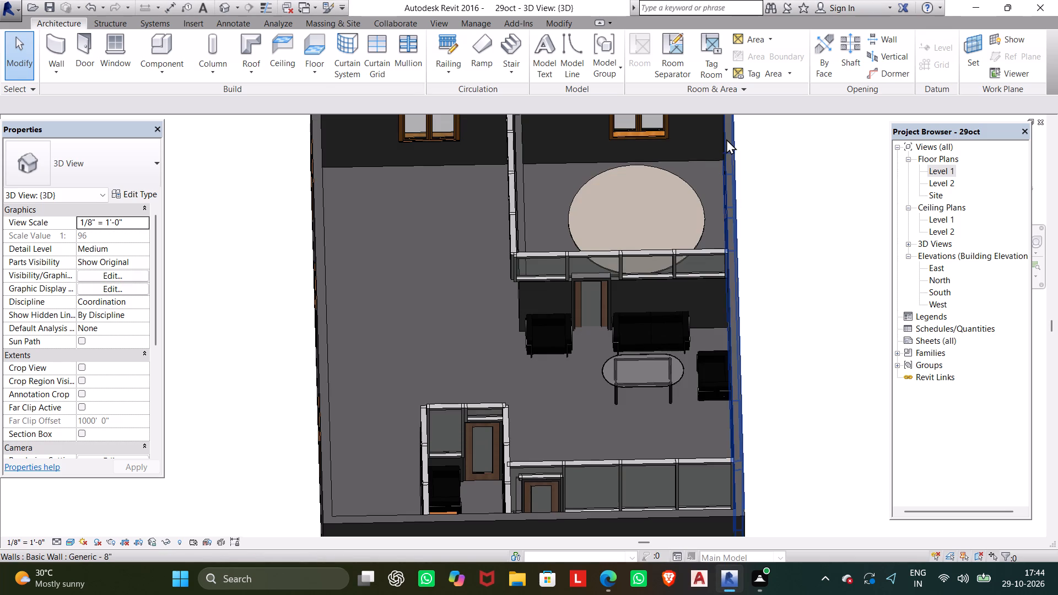
# Delete the enlarged round dining table that has no chairs.
pyautogui.click(726, 139)
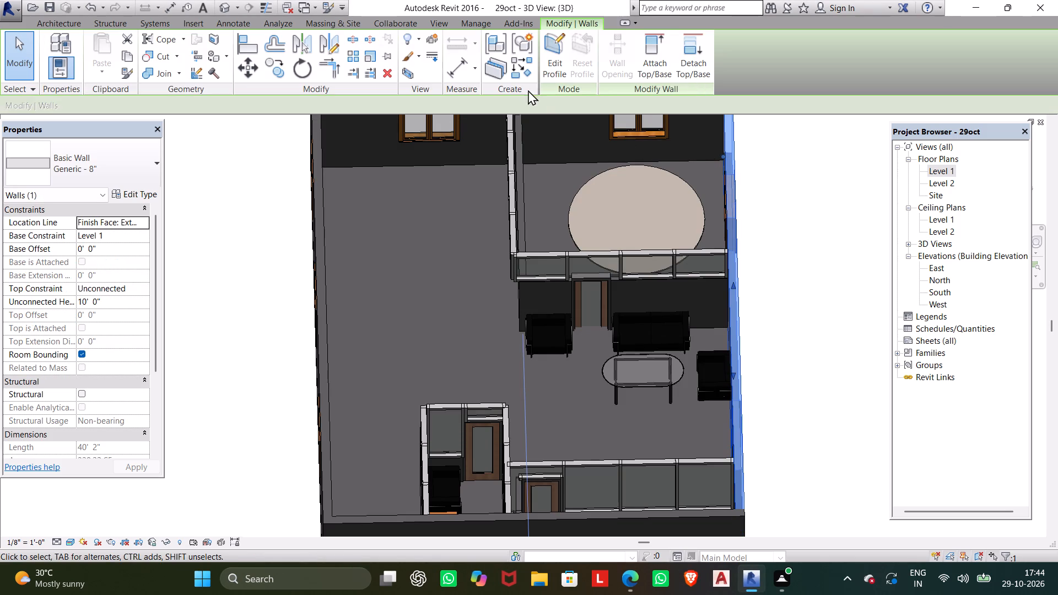
pyautogui.click(651, 168)
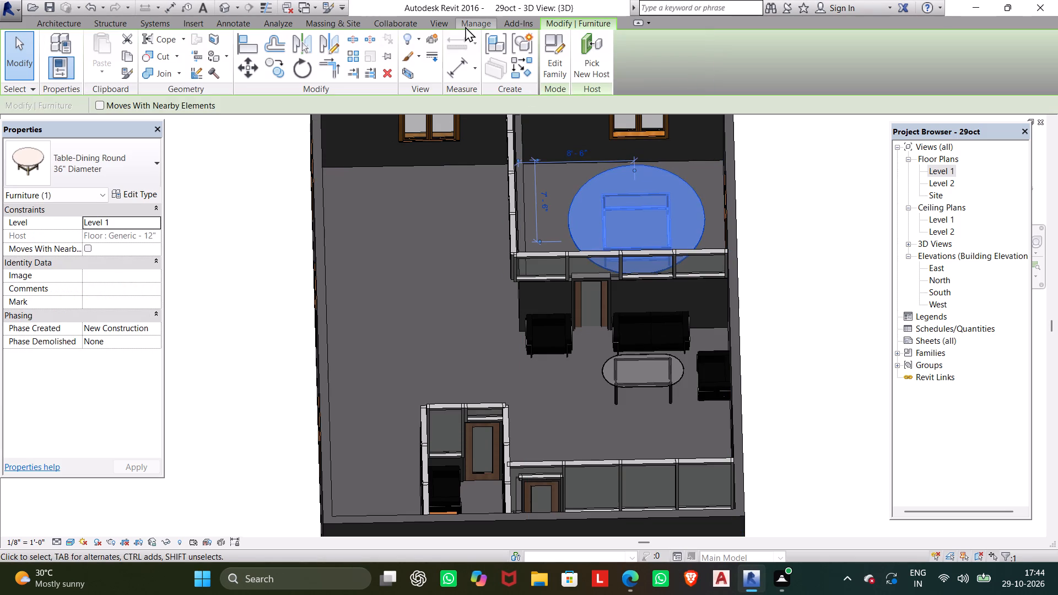
pyautogui.press('Delete')
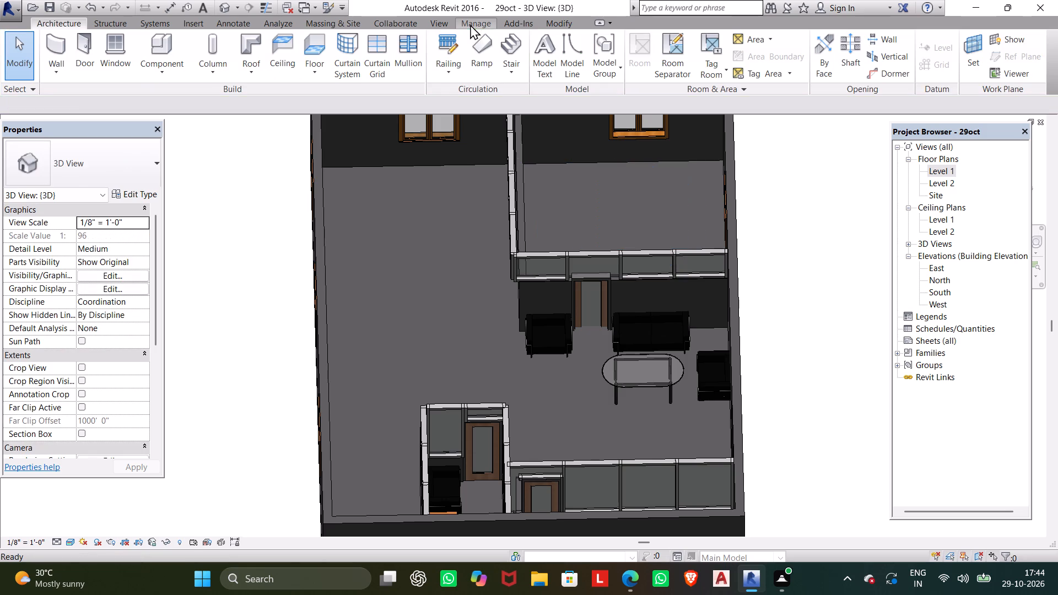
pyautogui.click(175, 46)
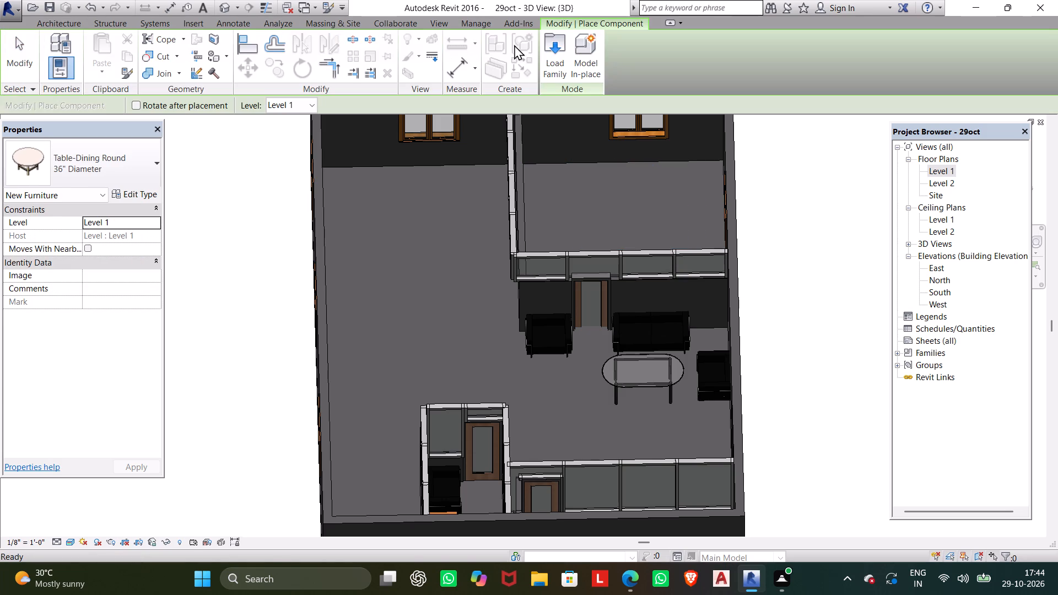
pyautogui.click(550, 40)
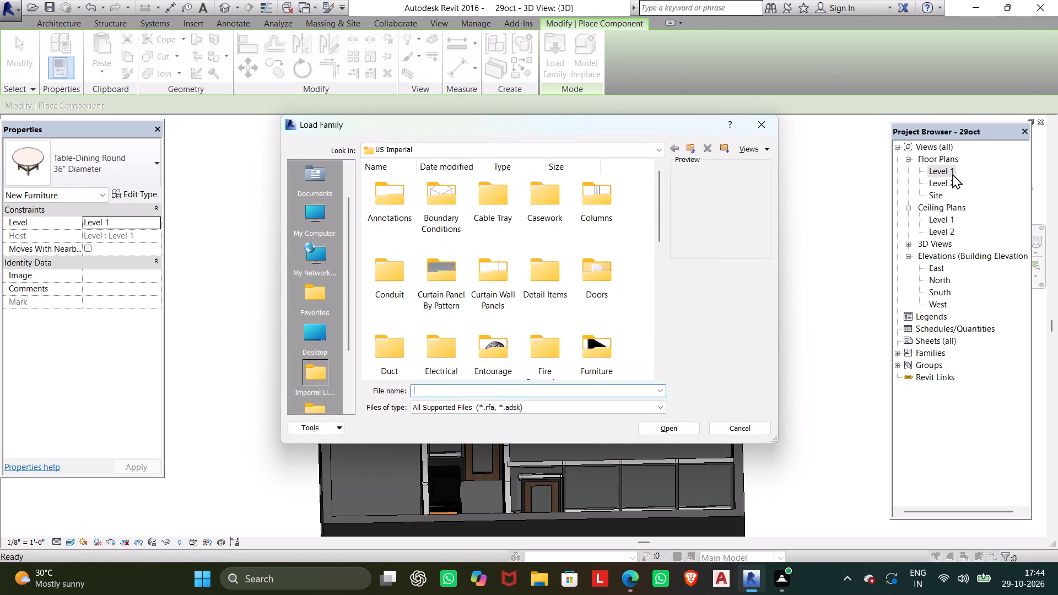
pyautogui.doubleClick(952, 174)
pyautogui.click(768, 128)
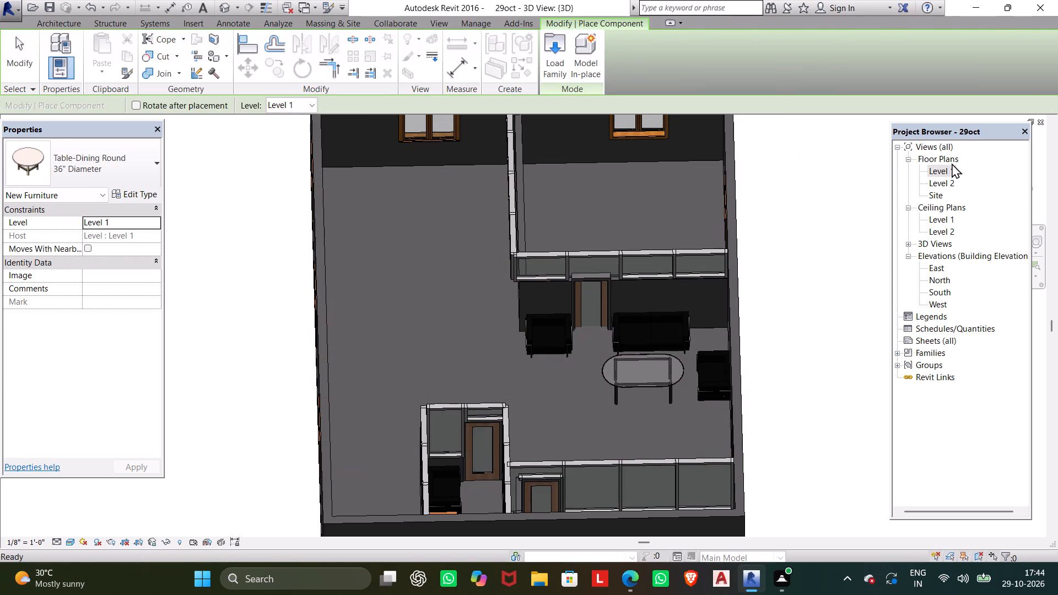
# In the Level 1 floor plan, load the Table-Dining Round w Chairs family from the Tables folder of the Furniture library.
pyautogui.doubleClick(946, 167)
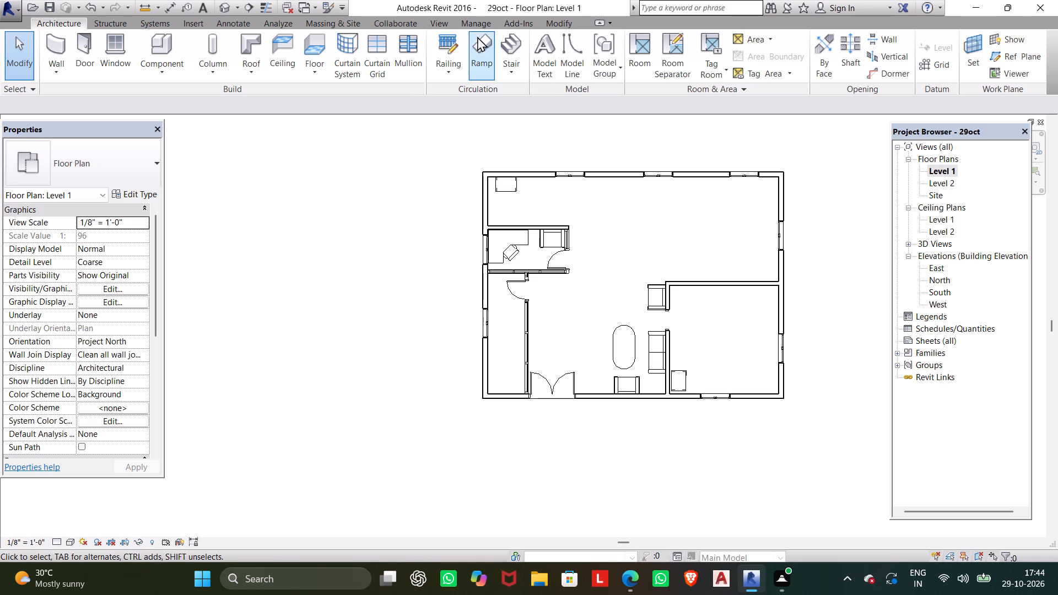
pyautogui.click(173, 50)
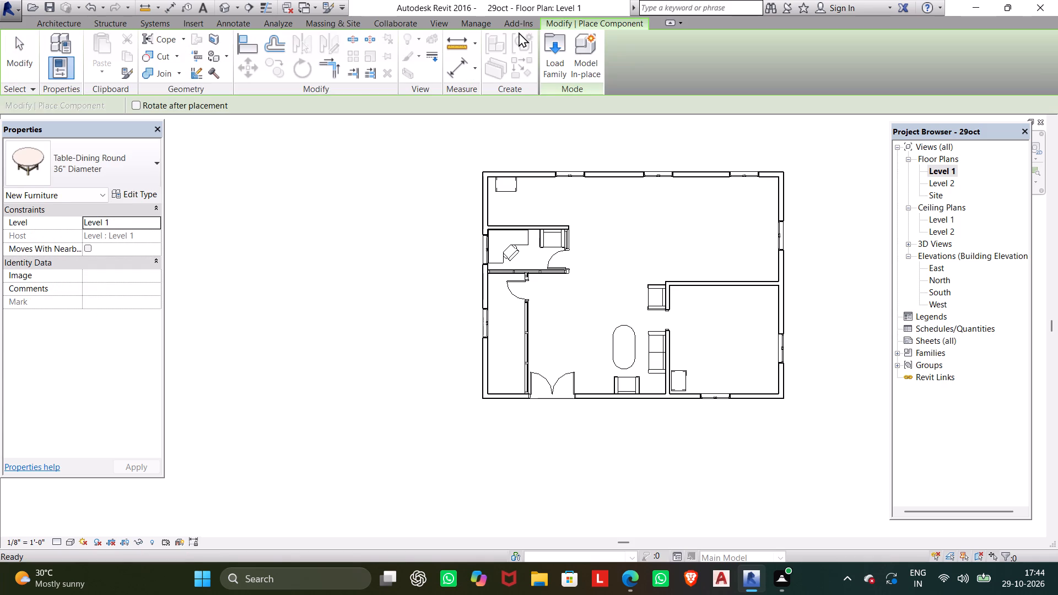
pyautogui.click(552, 36)
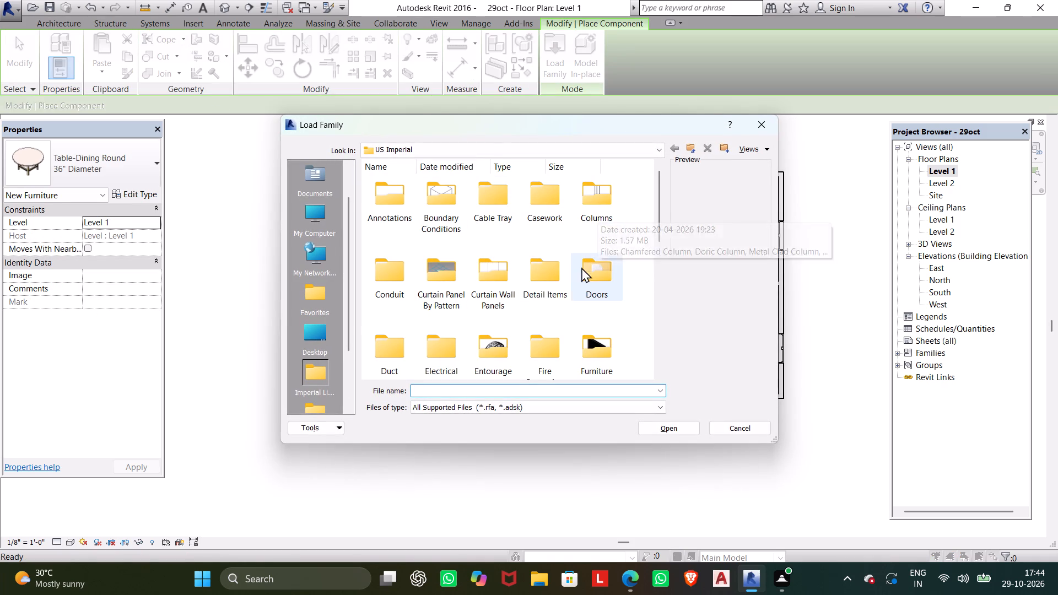
pyautogui.doubleClick(592, 337)
pyautogui.click(601, 339)
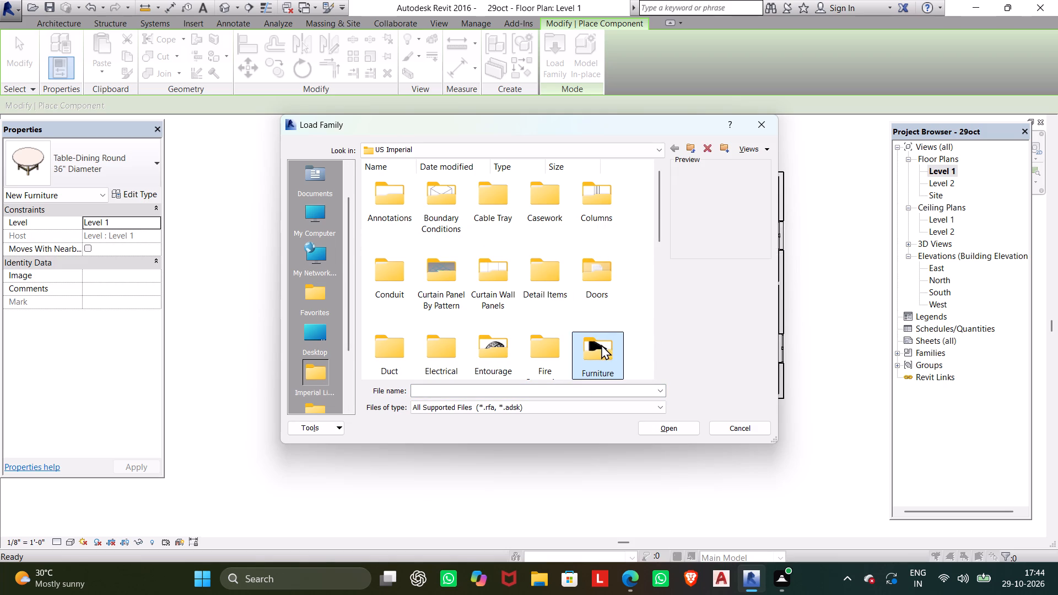
pyautogui.doubleClick(601, 344)
pyautogui.doubleClick(603, 351)
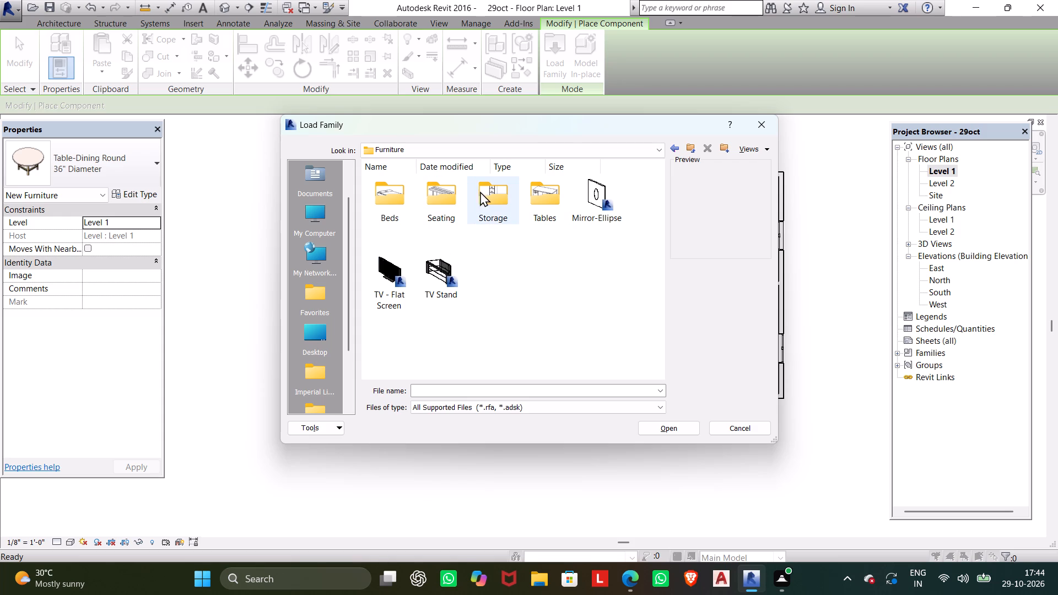
pyautogui.tripleClick(551, 186)
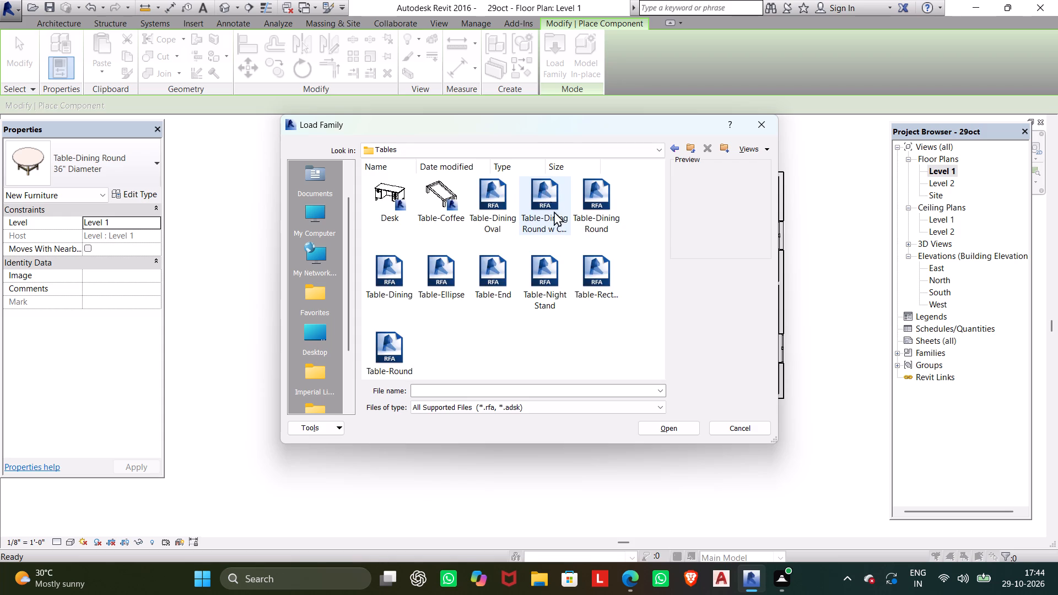
pyautogui.click(547, 187)
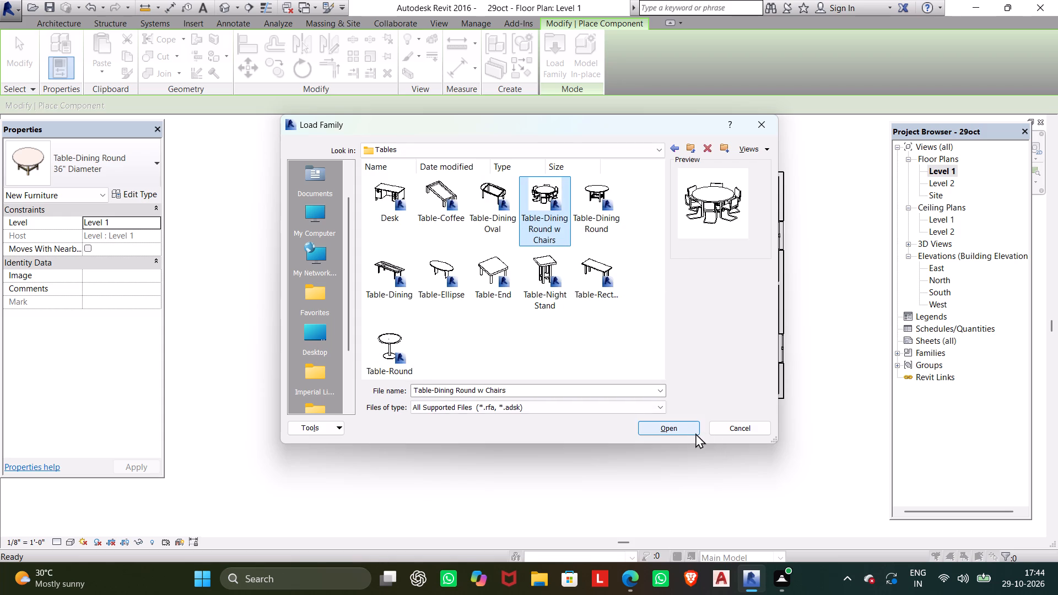
pyautogui.click(691, 431)
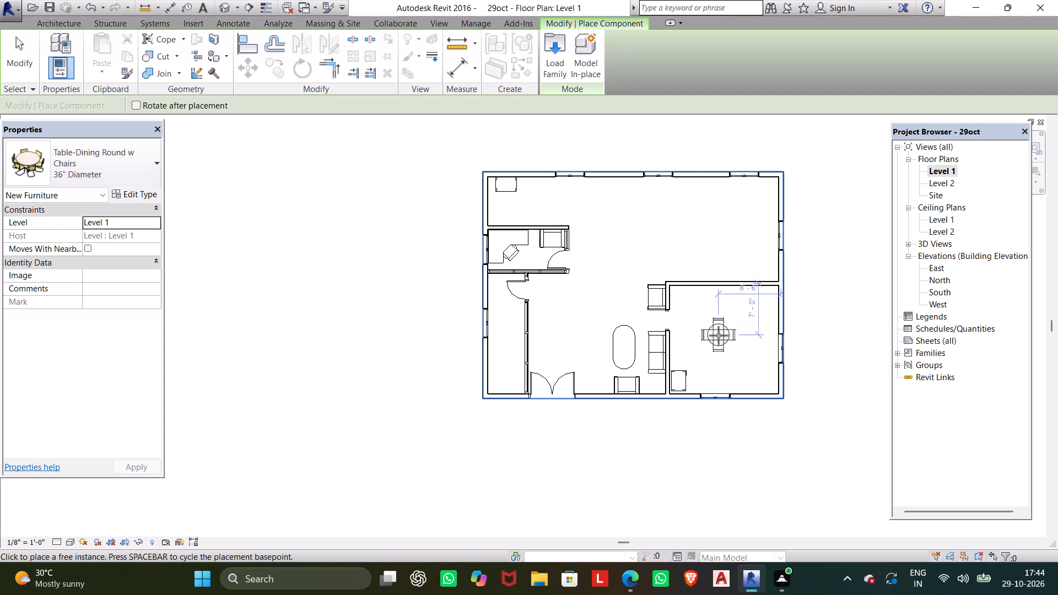
# Place the 36" diameter round table with chairs in the lower-right room, about 8'-6" from the right exterior wall and 5'-6" from its upper wall.
pyautogui.click(720, 324)
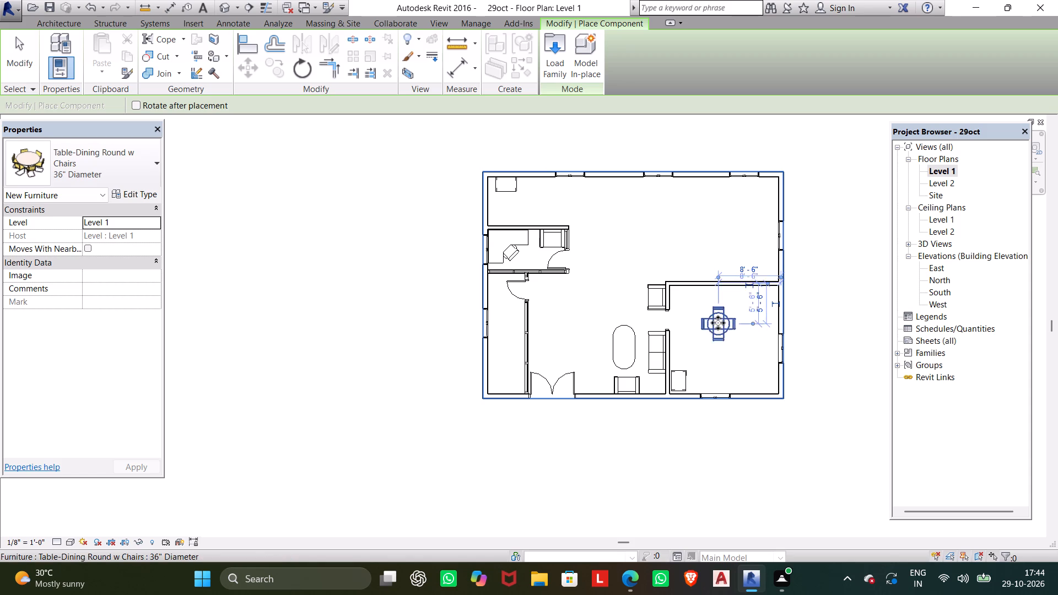
pyautogui.press('Escape')
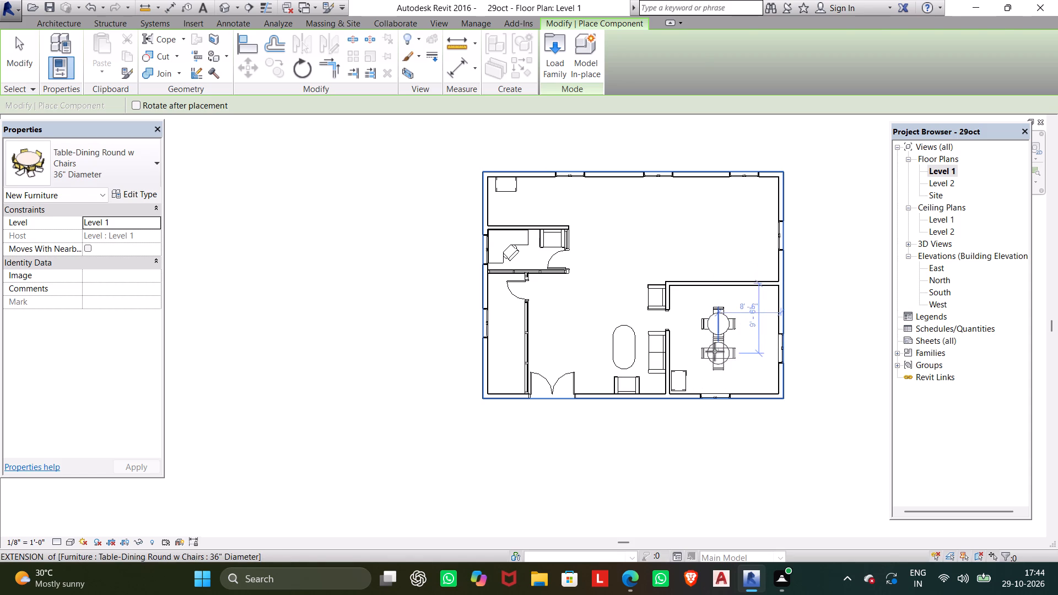
pyautogui.press('Escape')
# Edit the type of the round table with chairs, setting Chairs to 8 and Diameter to 8'.
pyautogui.click(717, 328)
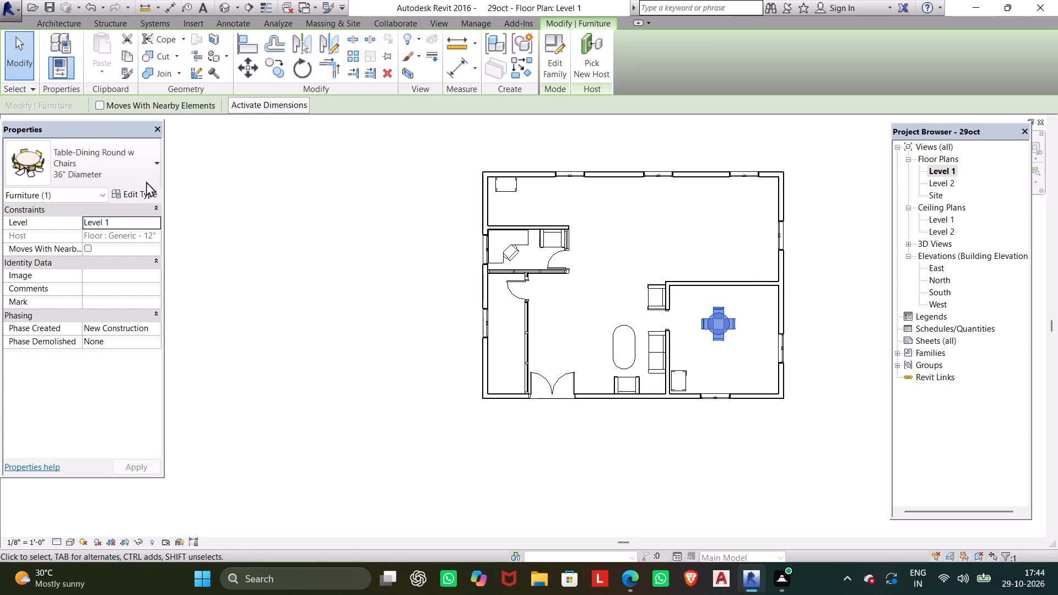
pyautogui.click(128, 194)
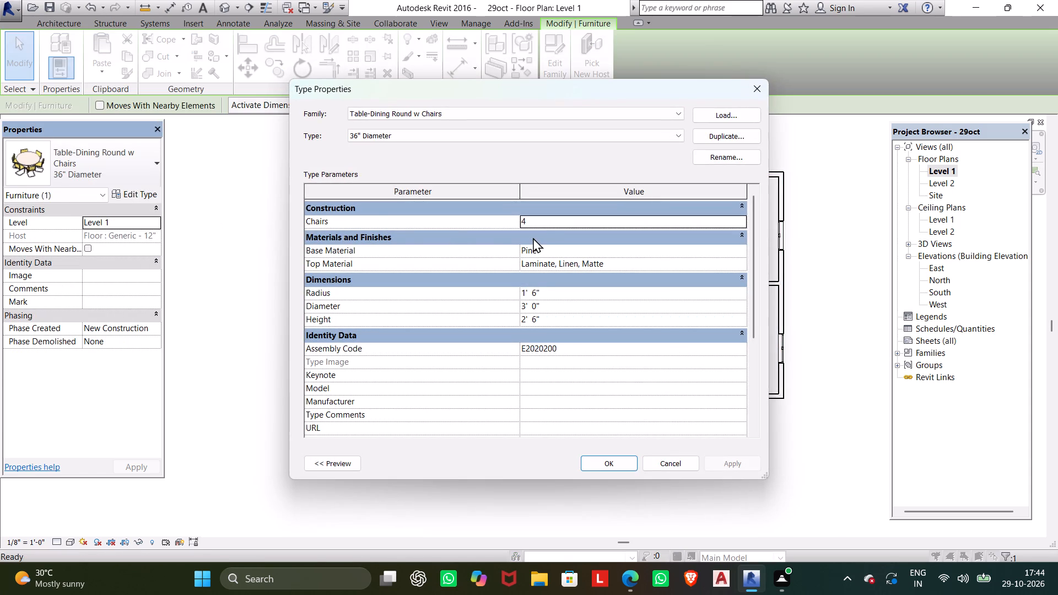
pyautogui.click(544, 221)
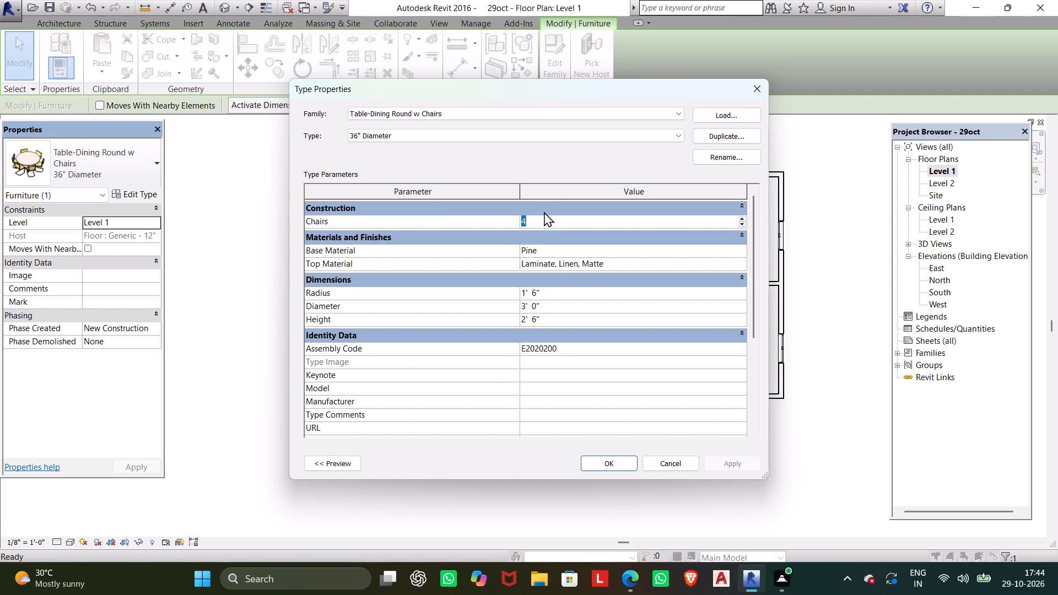
pyautogui.press('8')
pyautogui.click(557, 304)
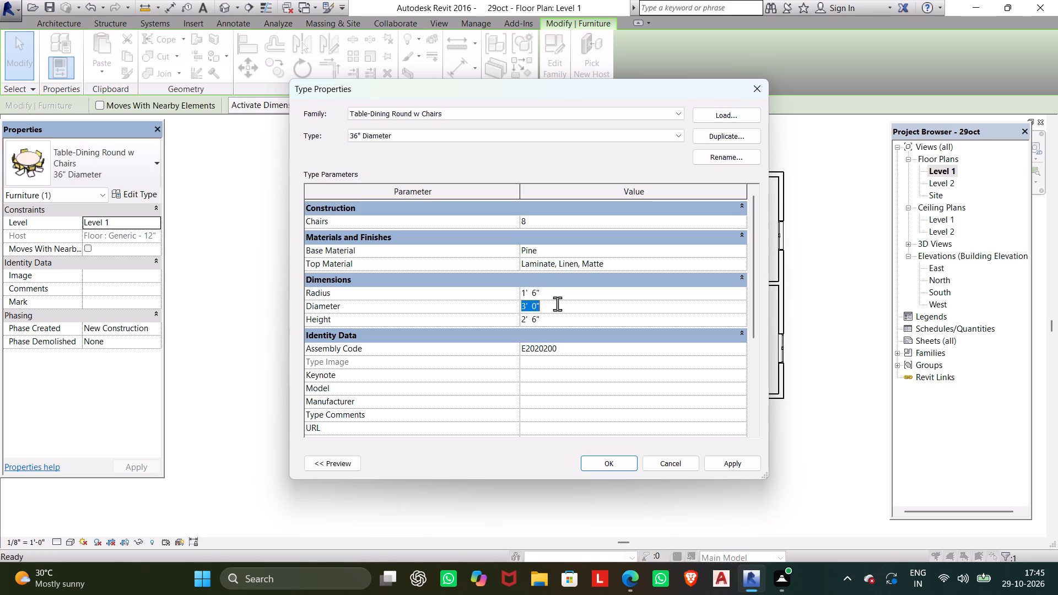
pyautogui.press('8')
pyautogui.press("'")
pyautogui.click(574, 319)
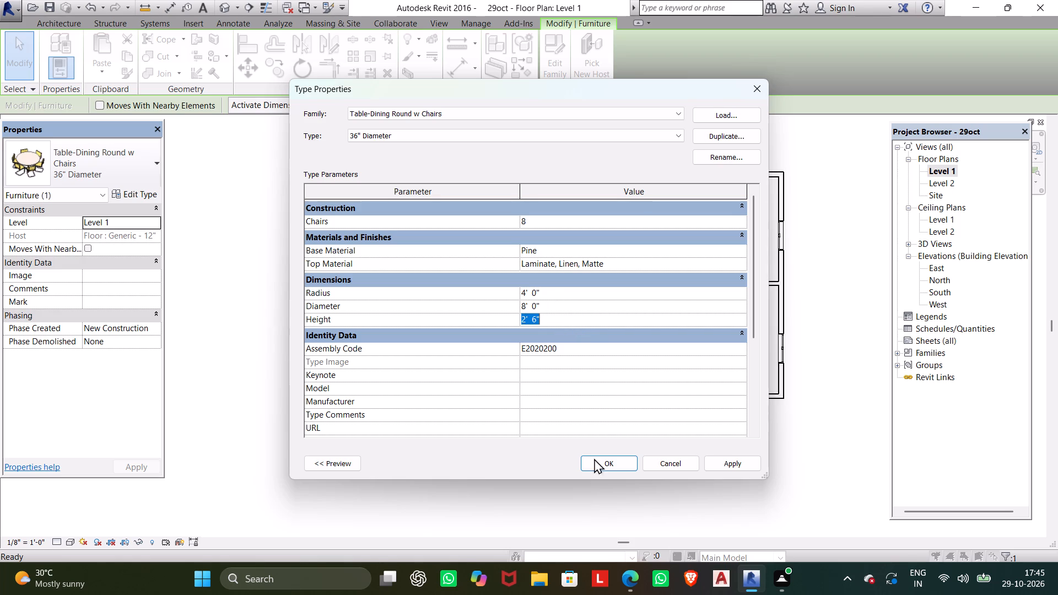
pyautogui.click(612, 464)
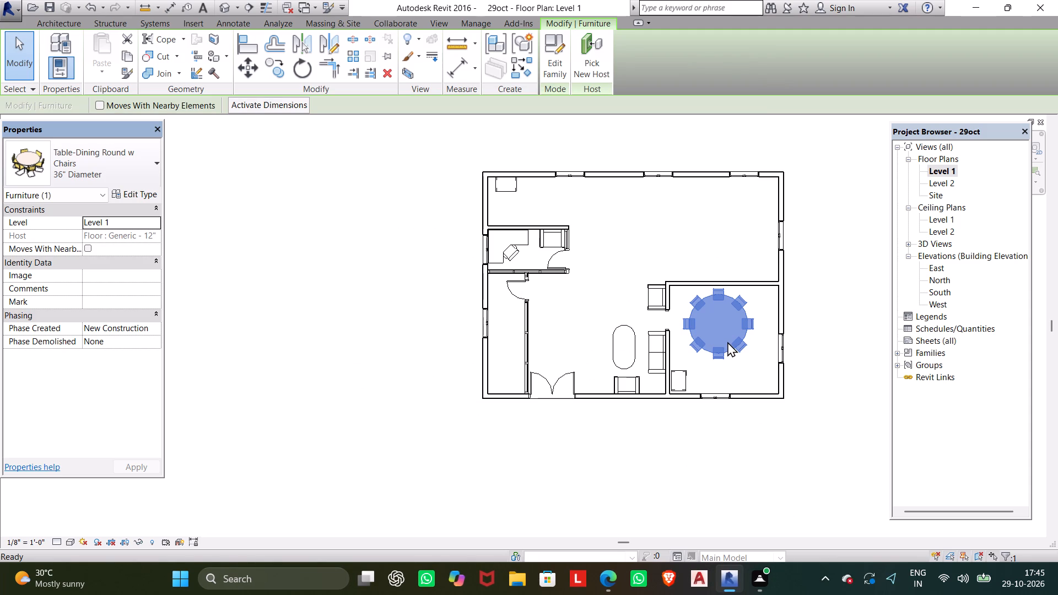
# Nudge the round table with chairs down and to the right, near the middle of the lower-right room.
pyautogui.press('Down')
pyautogui.press('Down')
pyautogui.press('Down')
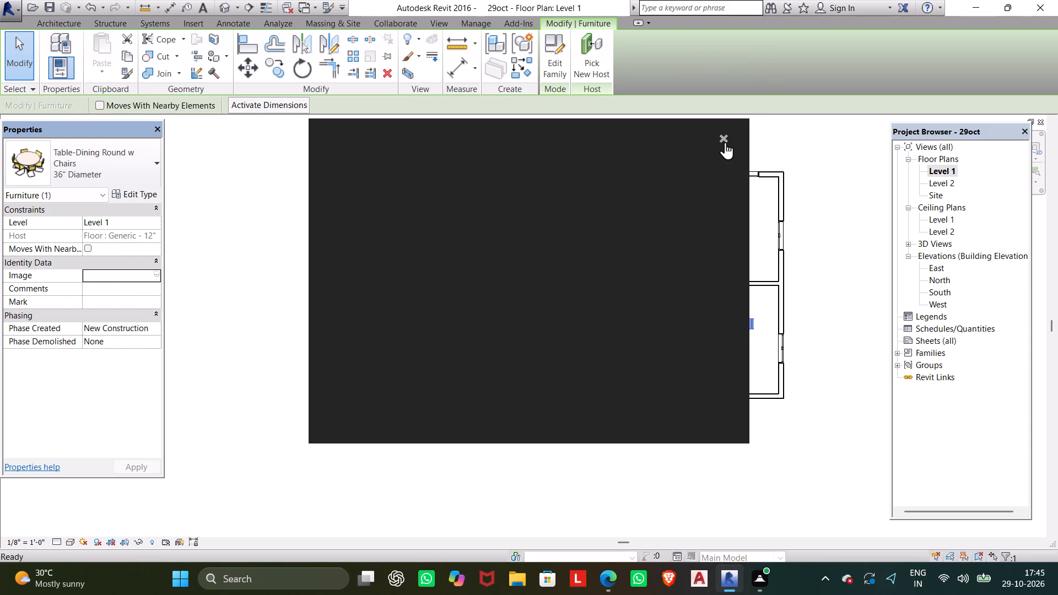
pyautogui.click(725, 142)
pyautogui.click(724, 140)
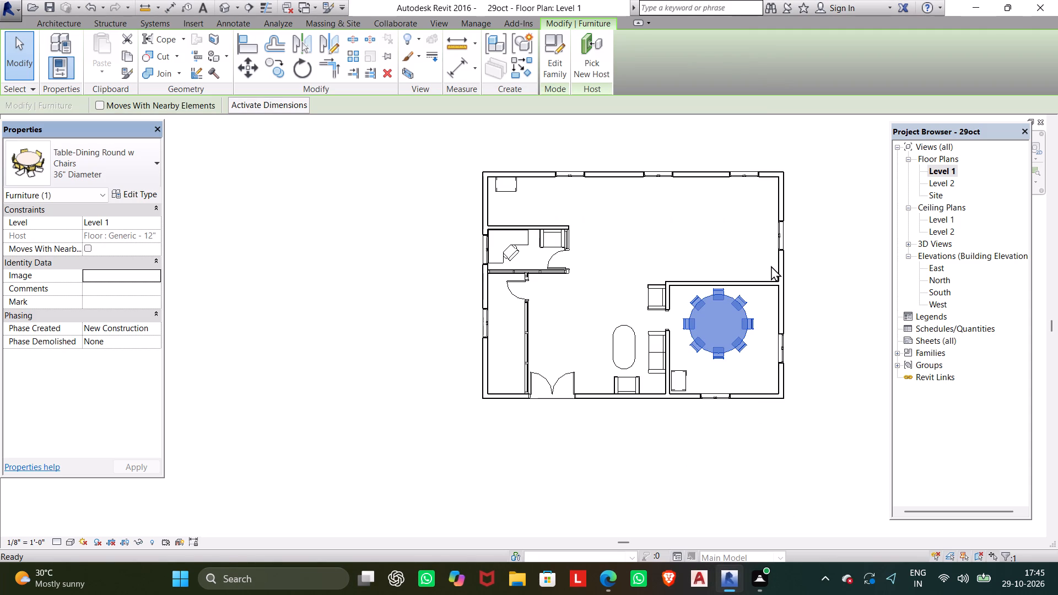
pyautogui.press('Down')
pyautogui.press('Down')
pyautogui.press('Down')
pyautogui.click(727, 328)
pyautogui.press('Down')
pyautogui.press('Down')
pyautogui.press('Down')
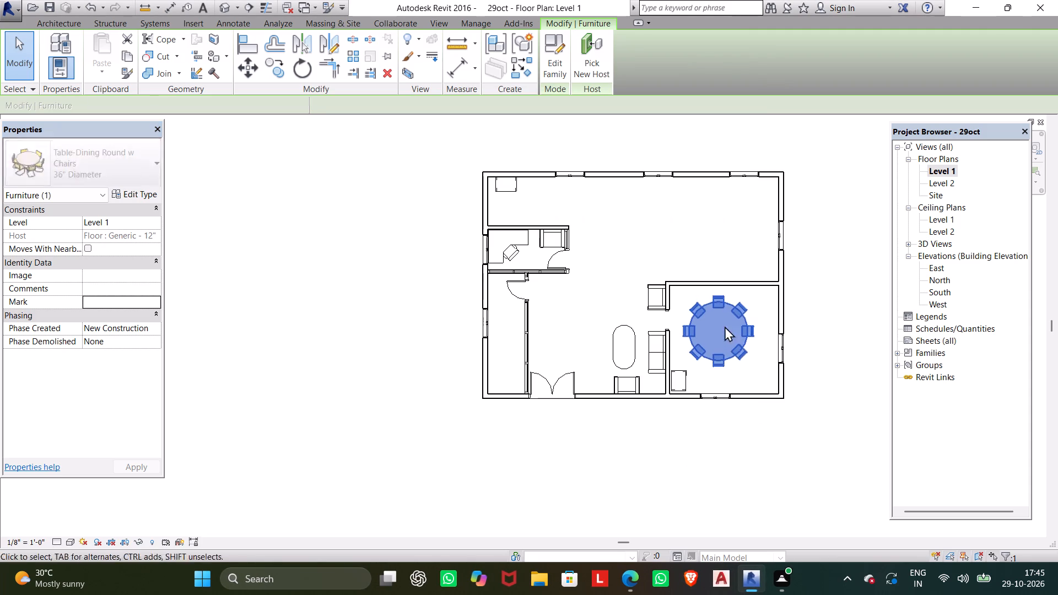
pyautogui.press('Down')
pyautogui.press('Right')
pyautogui.press('Right')
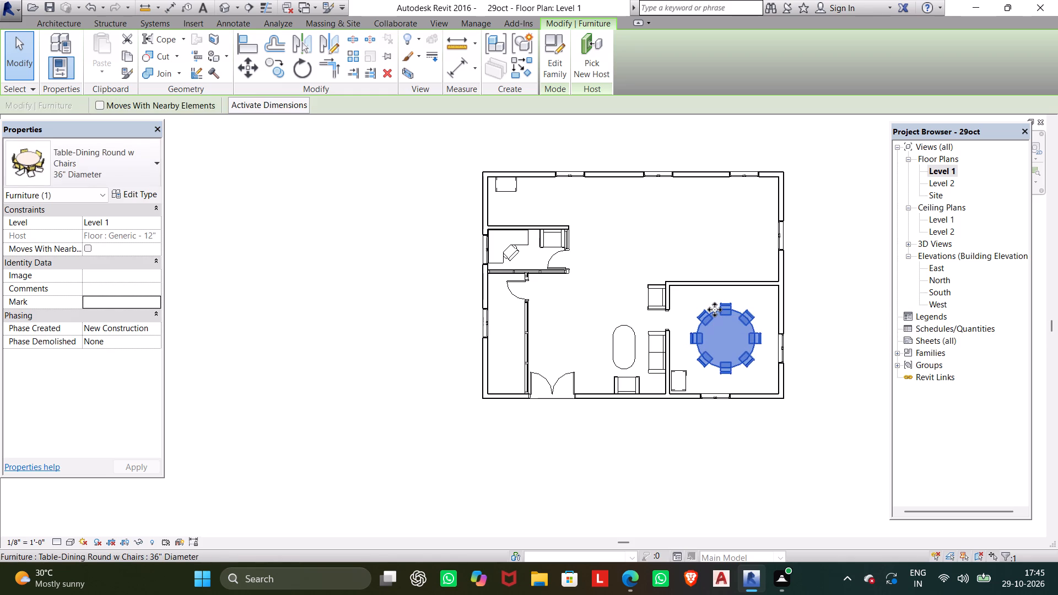
pyautogui.press('Right')
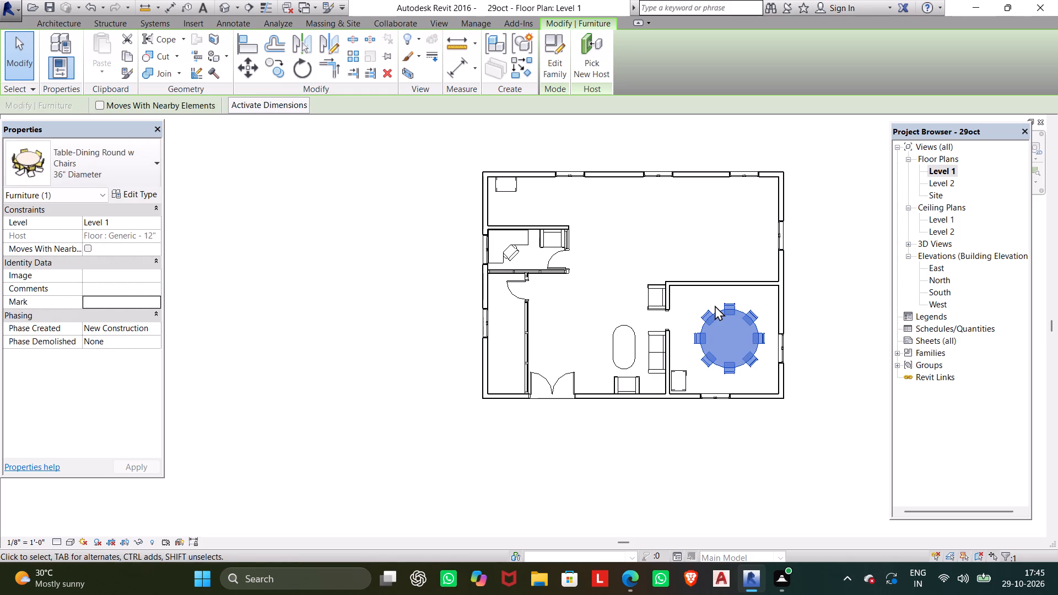
pyautogui.press('Escape')
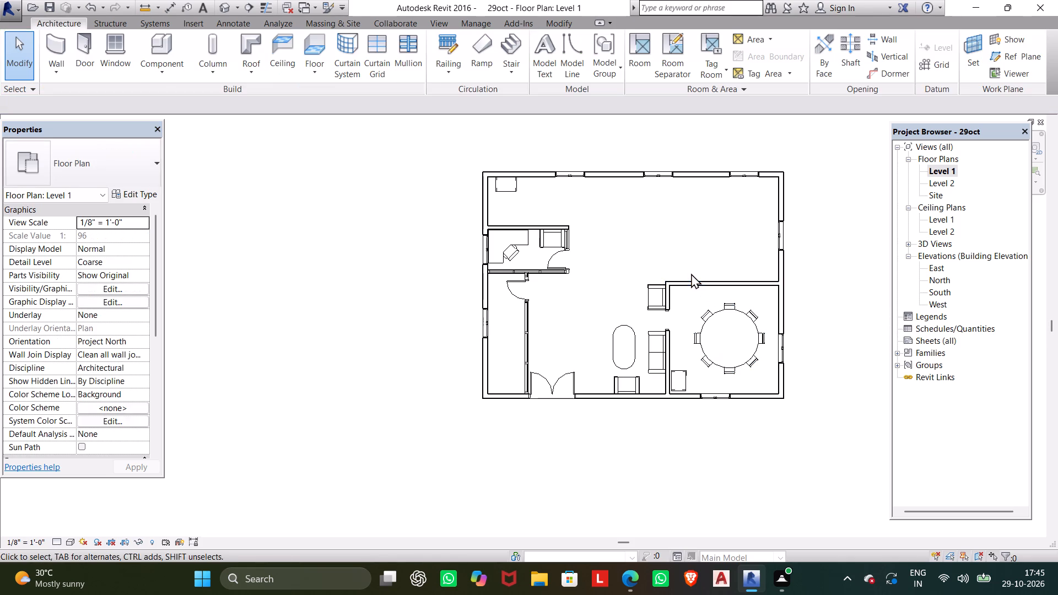
# Start loading a component family and examine the Casework library's base cabinet, counter top, shelving, tall cabinet and wall cabinet folders.
pyautogui.click(169, 42)
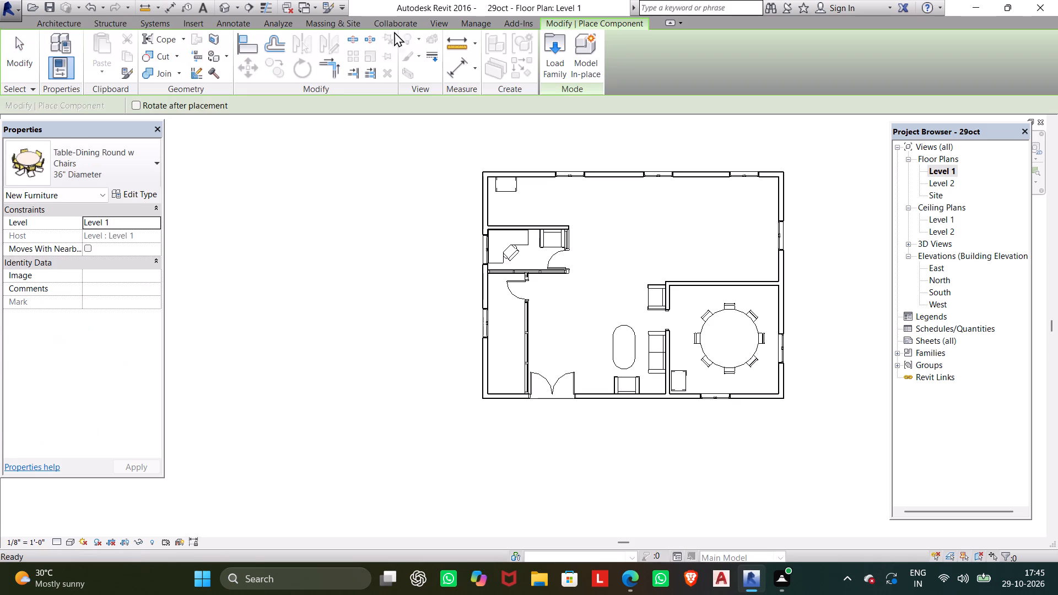
pyautogui.click(549, 57)
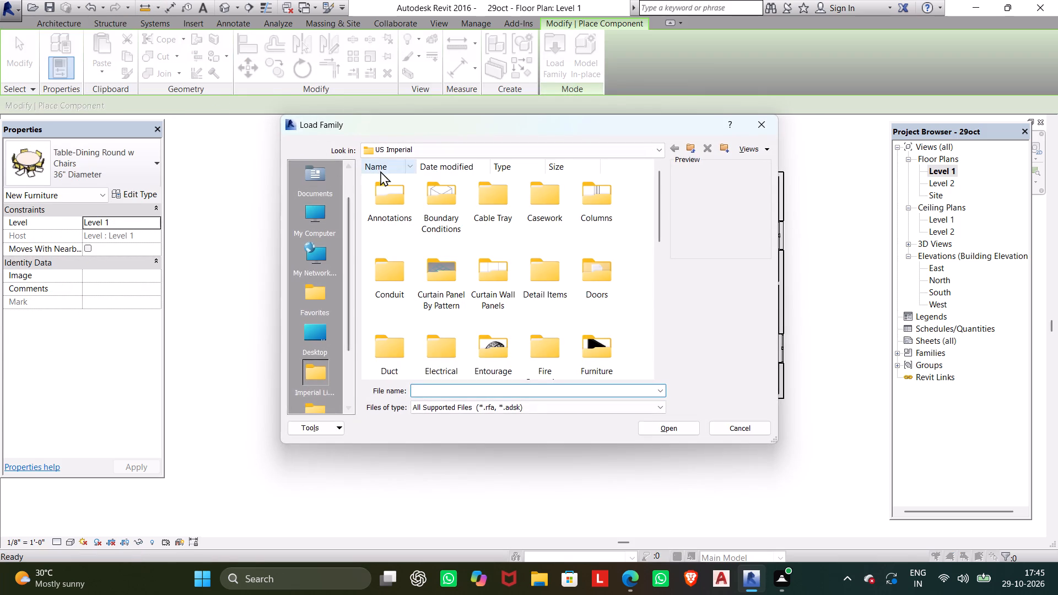
pyautogui.doubleClick(554, 197)
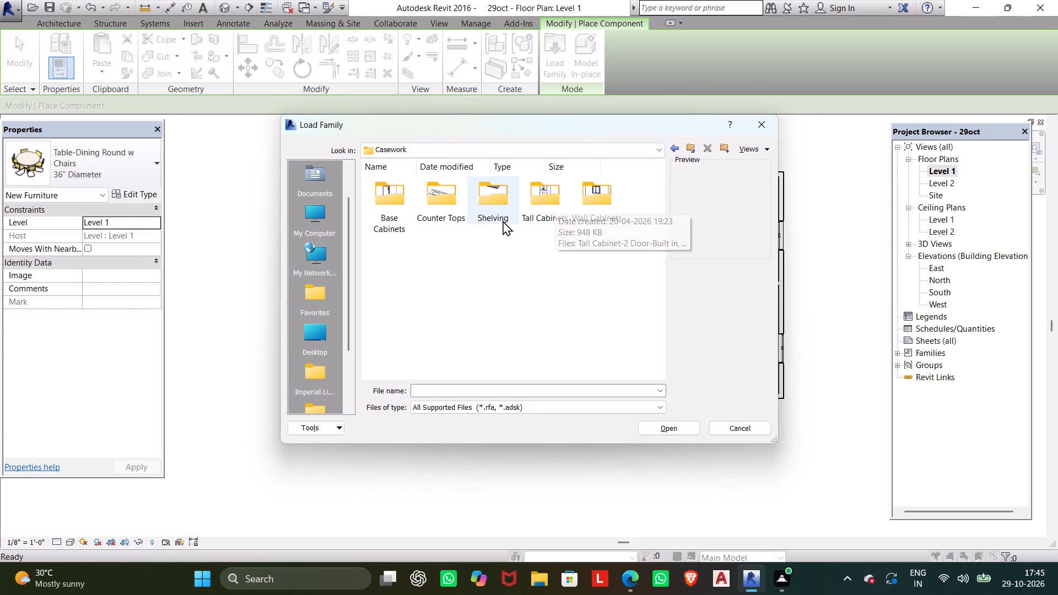
pyautogui.doubleClick(392, 208)
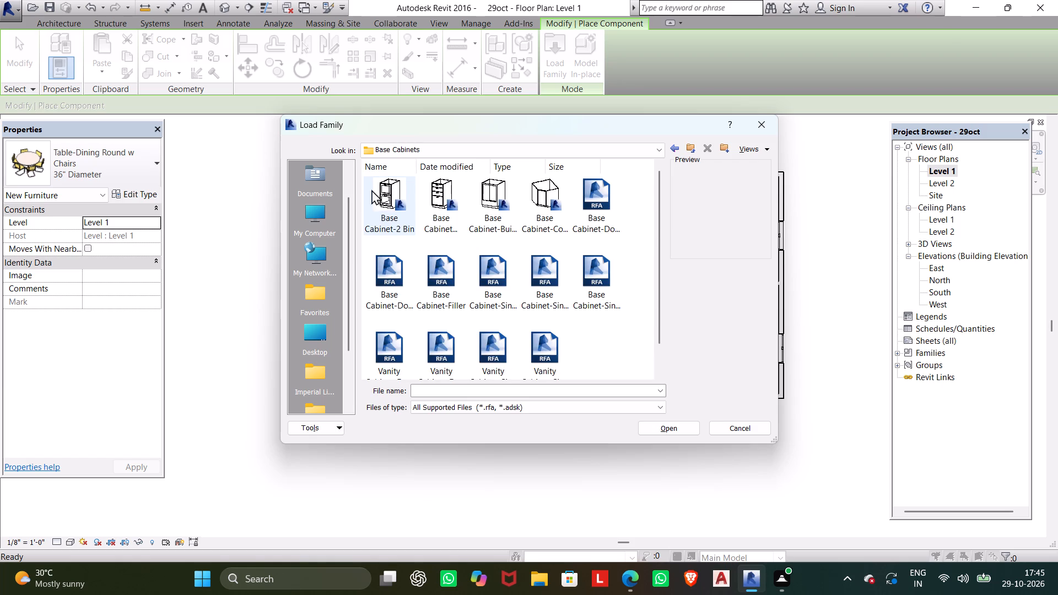
pyautogui.click(673, 150)
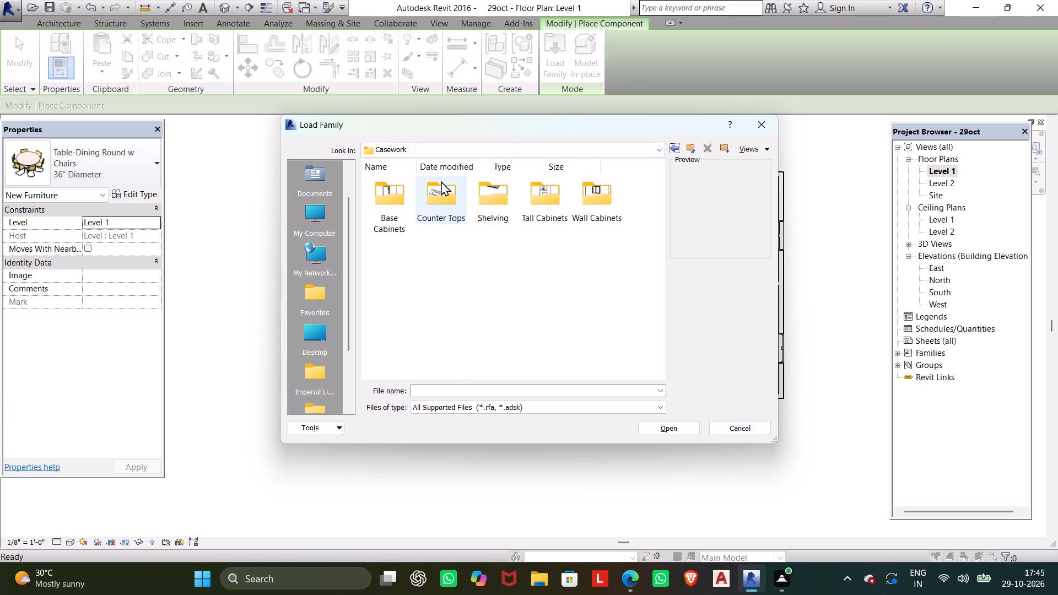
pyautogui.doubleClick(441, 182)
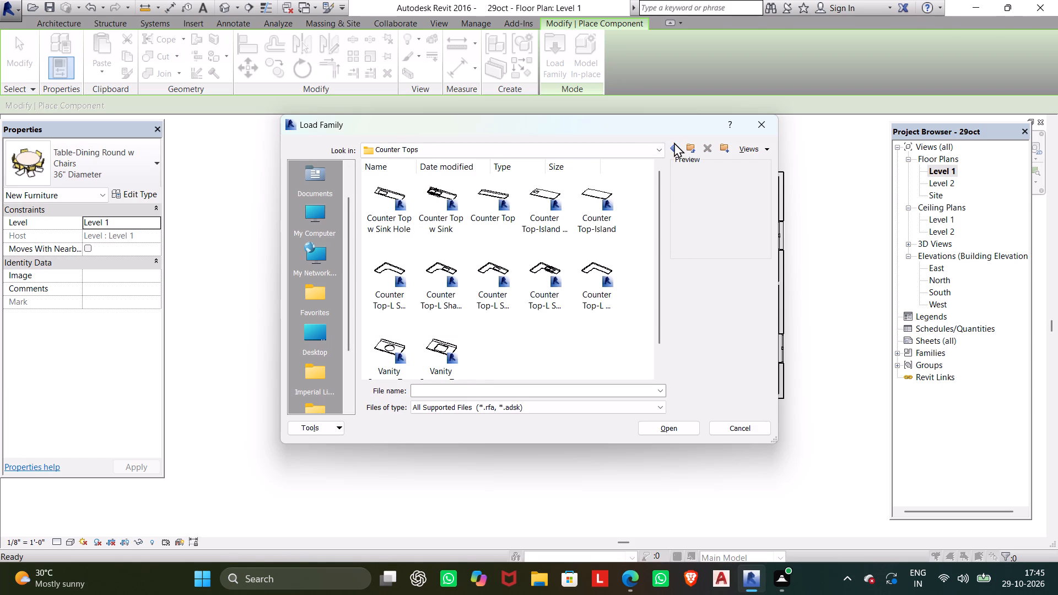
pyautogui.click(674, 142)
pyautogui.click(674, 143)
pyautogui.doubleClick(471, 183)
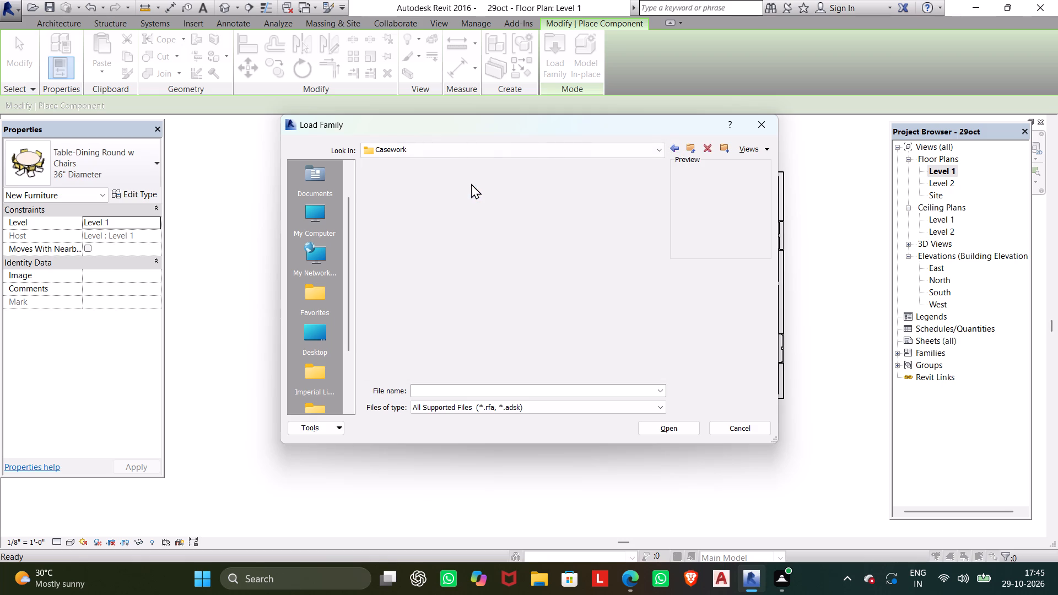
pyautogui.click(678, 147)
pyautogui.tripleClick(546, 191)
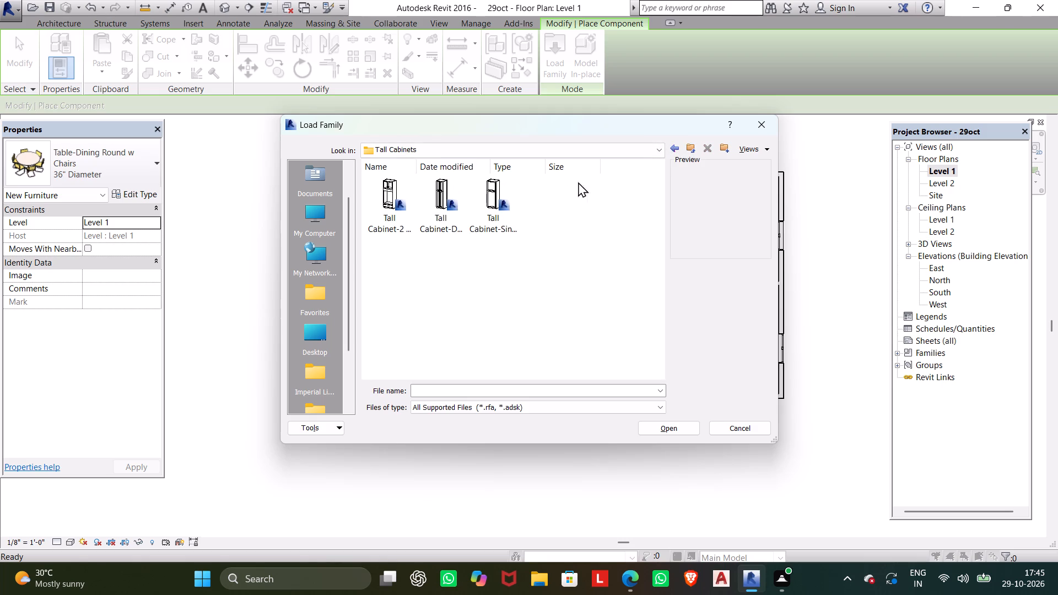
pyautogui.click(678, 145)
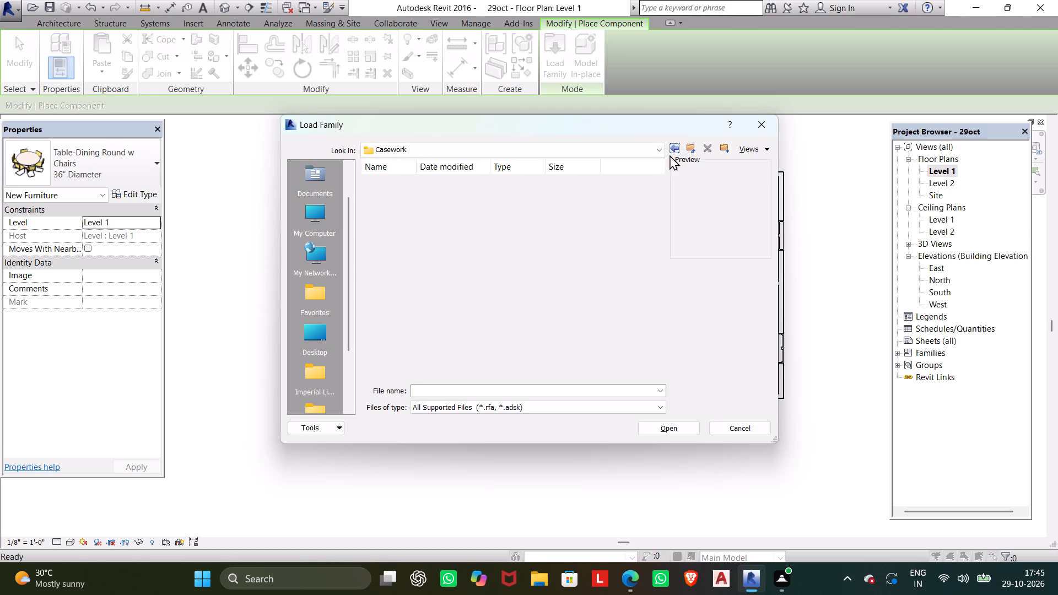
pyautogui.doubleClick(595, 190)
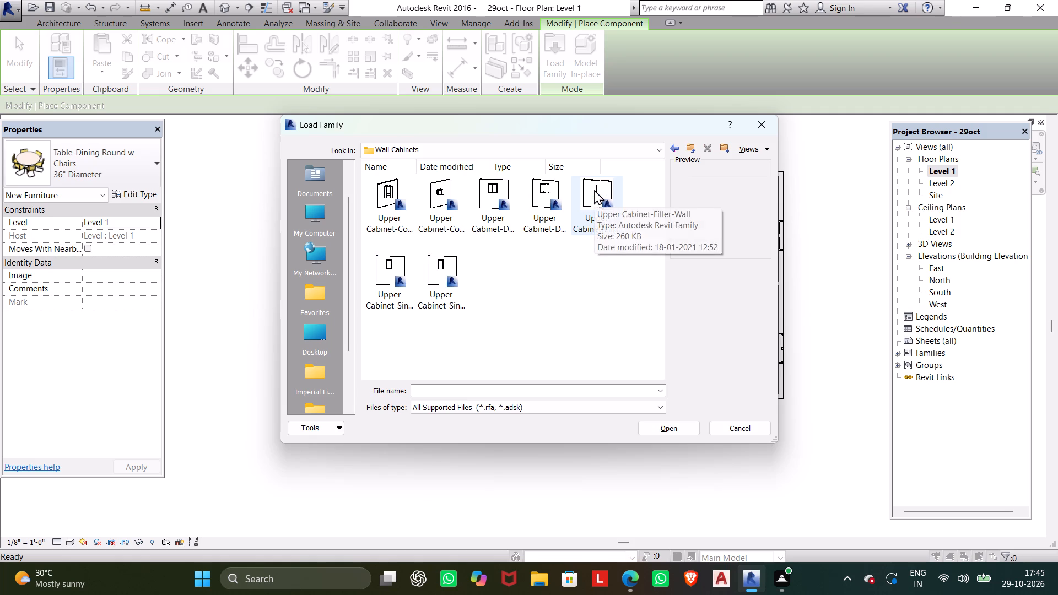
pyautogui.click(671, 147)
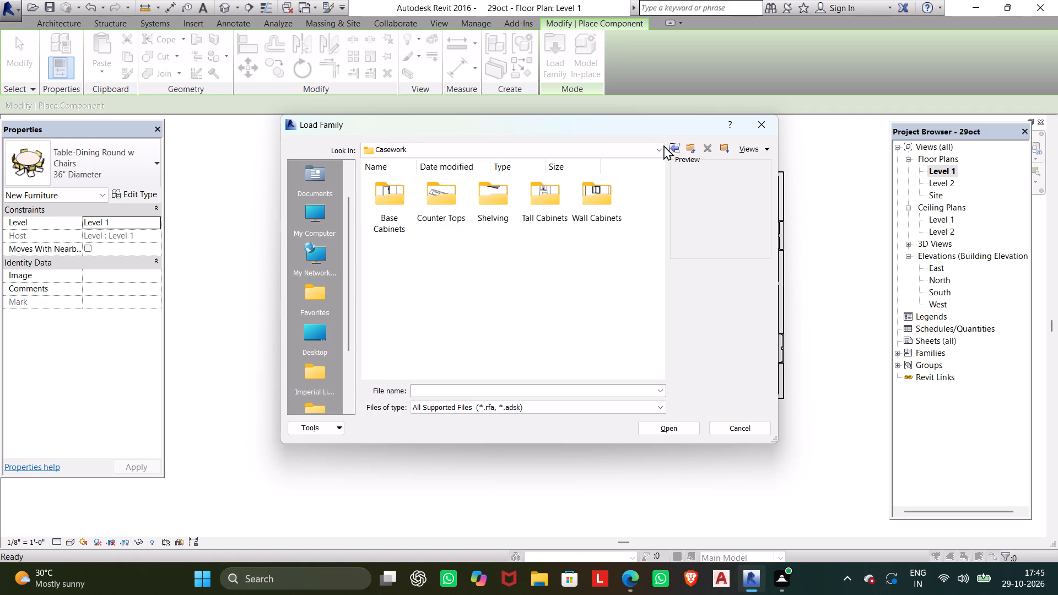
pyautogui.click(671, 146)
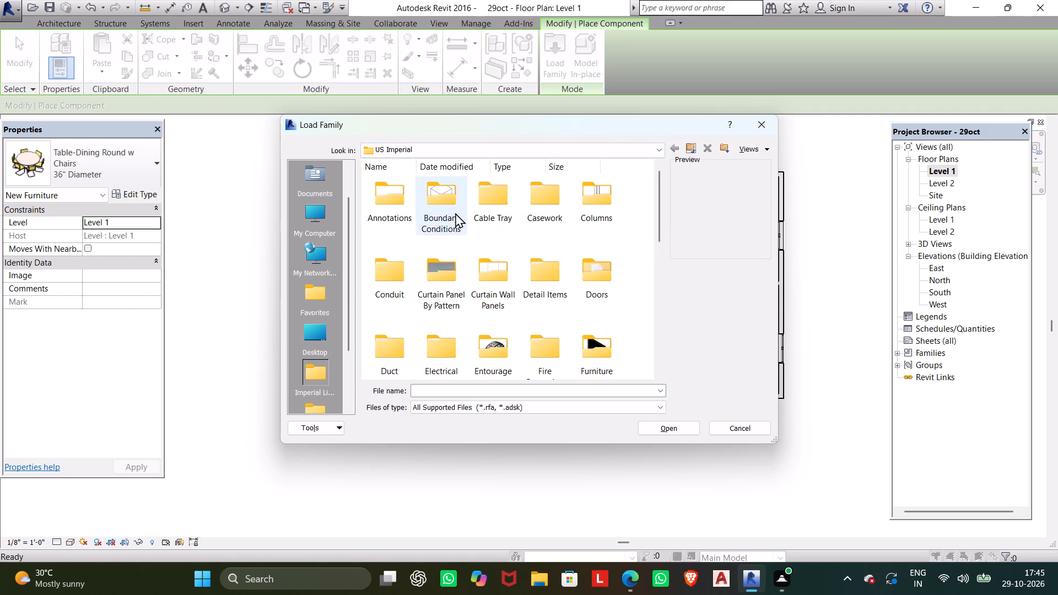
# Examine the Conduit fittings, Detail Items, Entourage and Furniture System folders of the US Imperial library for suitable families.
pyautogui.click(398, 269)
pyautogui.click(398, 269)
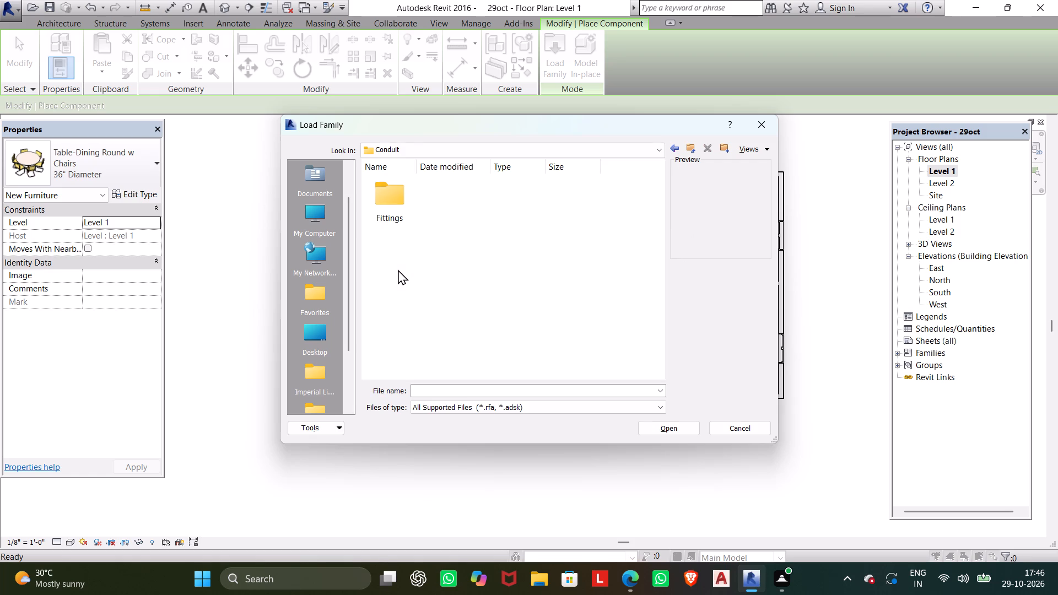
pyautogui.doubleClick(401, 212)
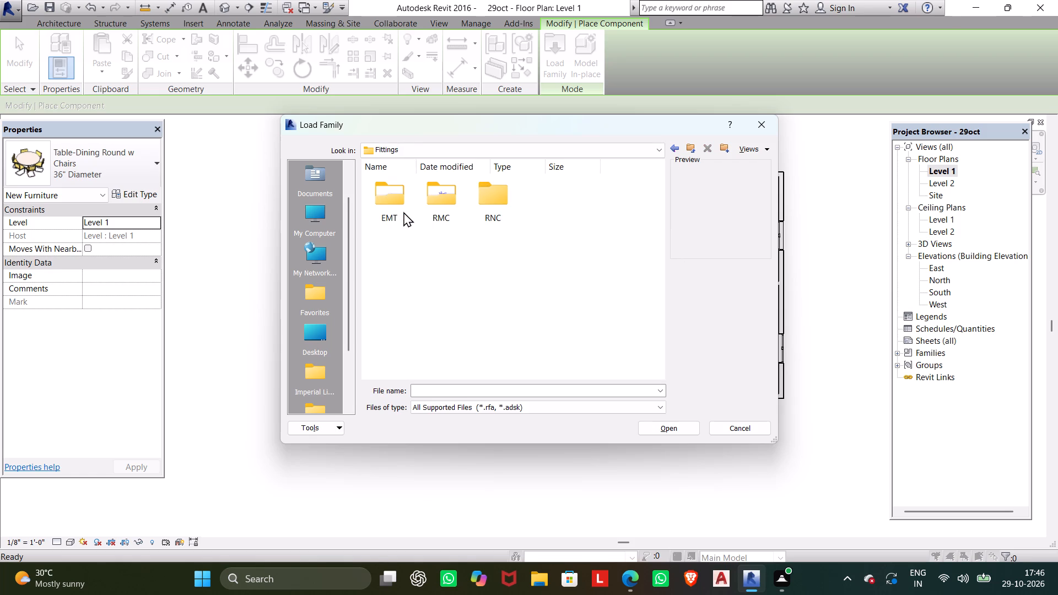
pyautogui.doubleClick(392, 202)
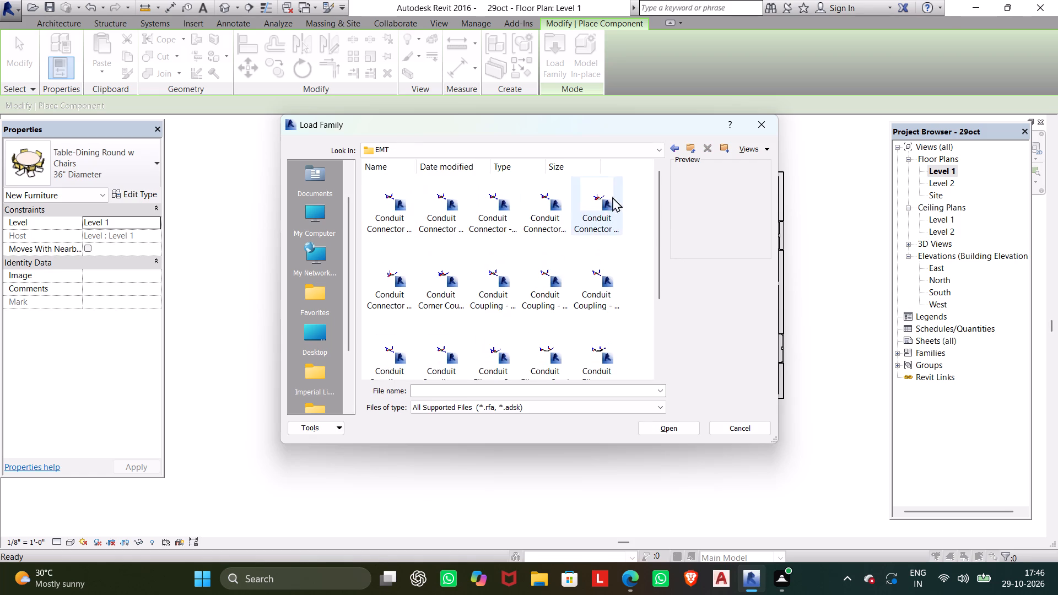
pyautogui.doubleClick(672, 147)
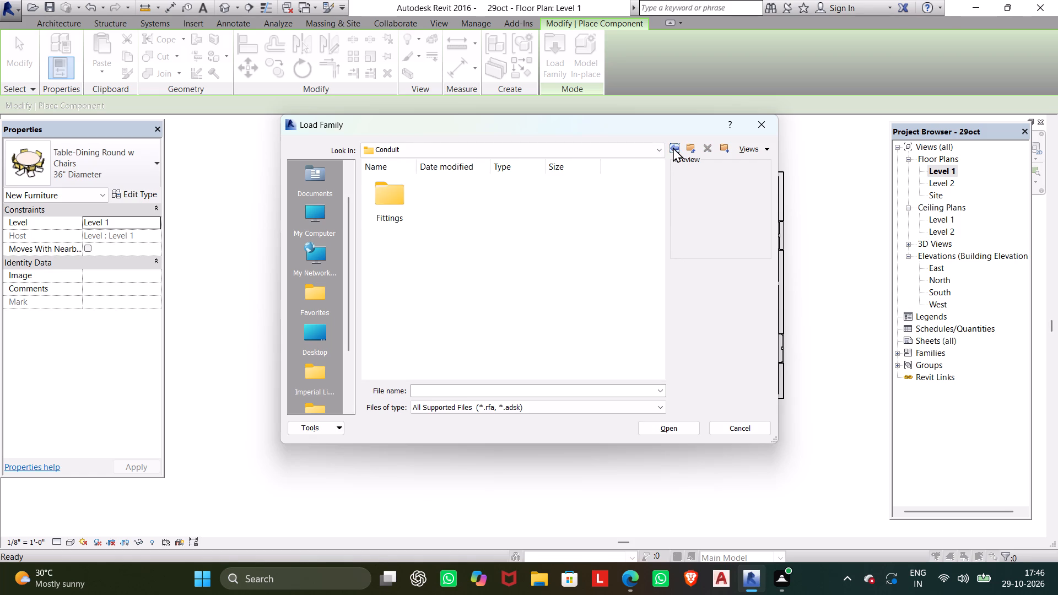
pyautogui.click(673, 147)
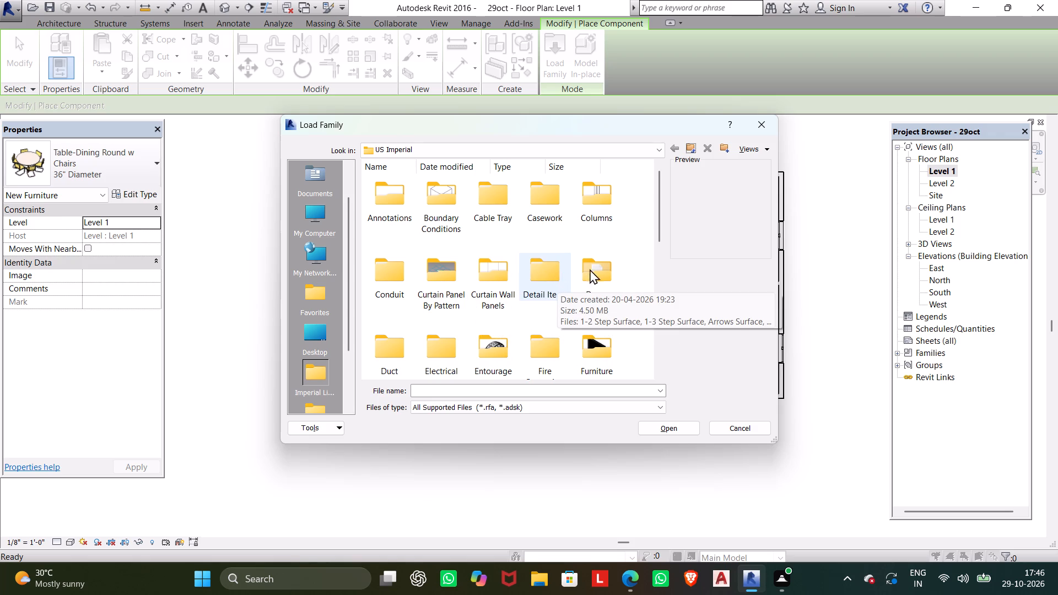
pyautogui.doubleClick(547, 266)
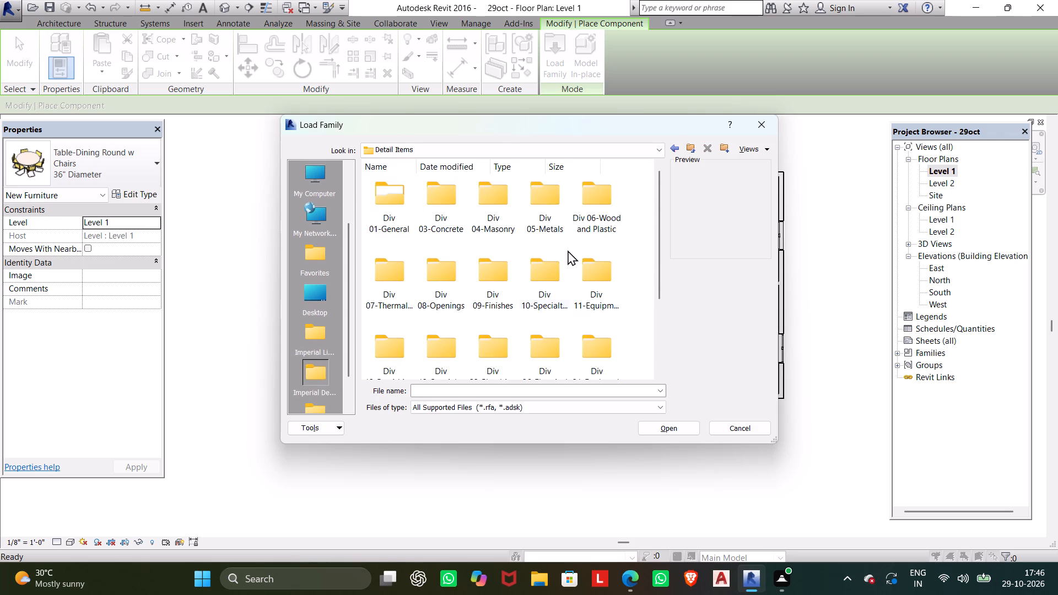
pyautogui.click(671, 148)
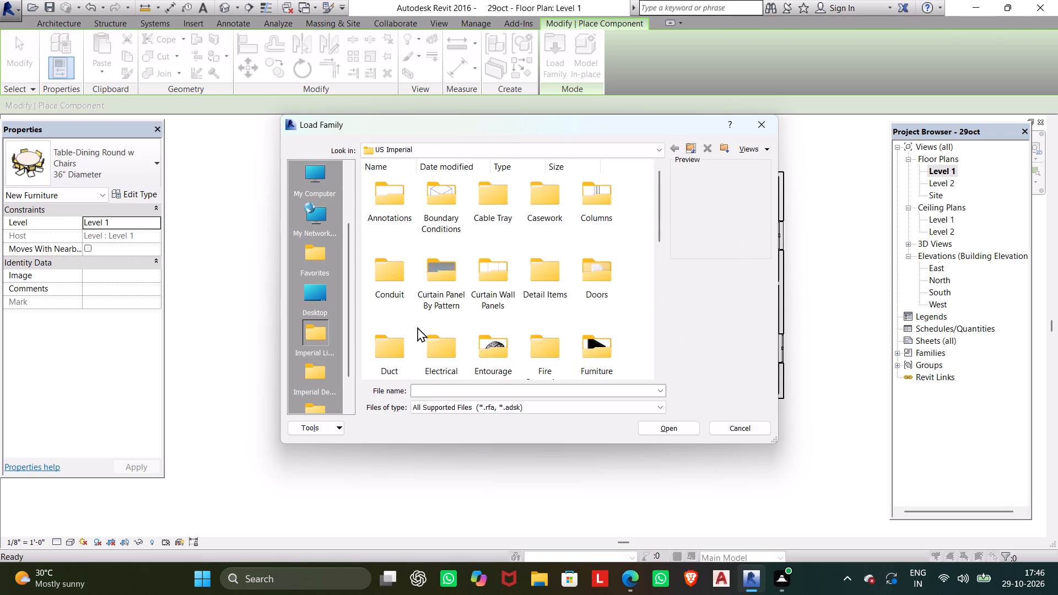
pyautogui.scroll(-1, 417, 327)
pyautogui.doubleClick(492, 199)
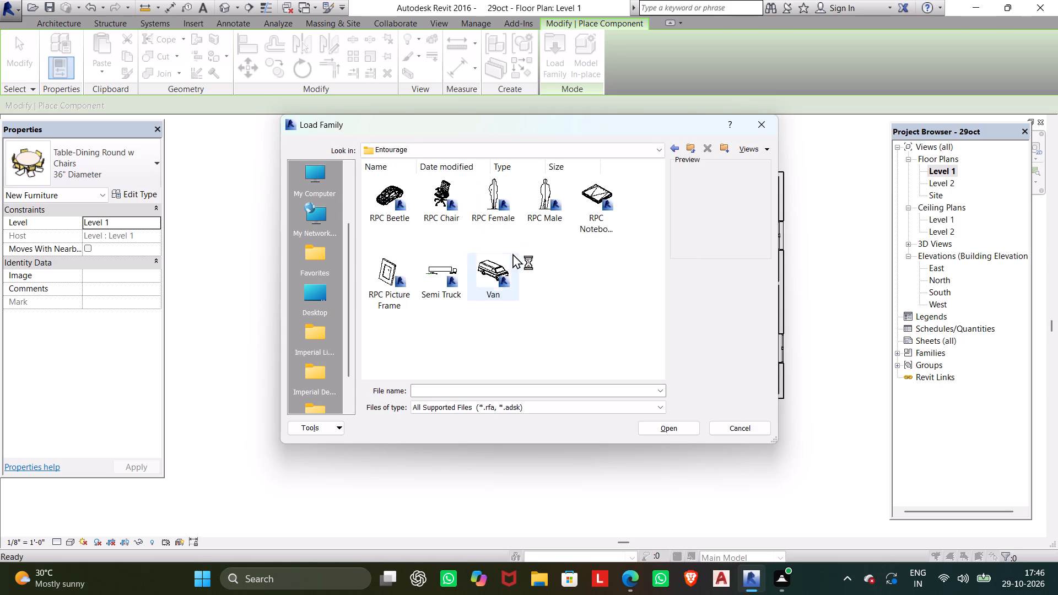
pyautogui.click(672, 149)
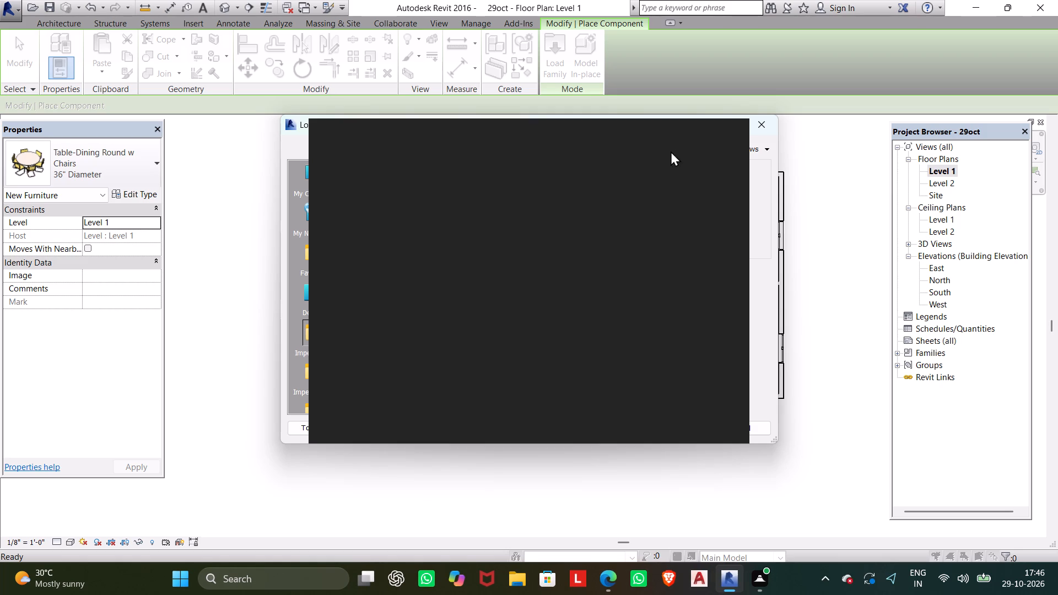
pyautogui.click(728, 137)
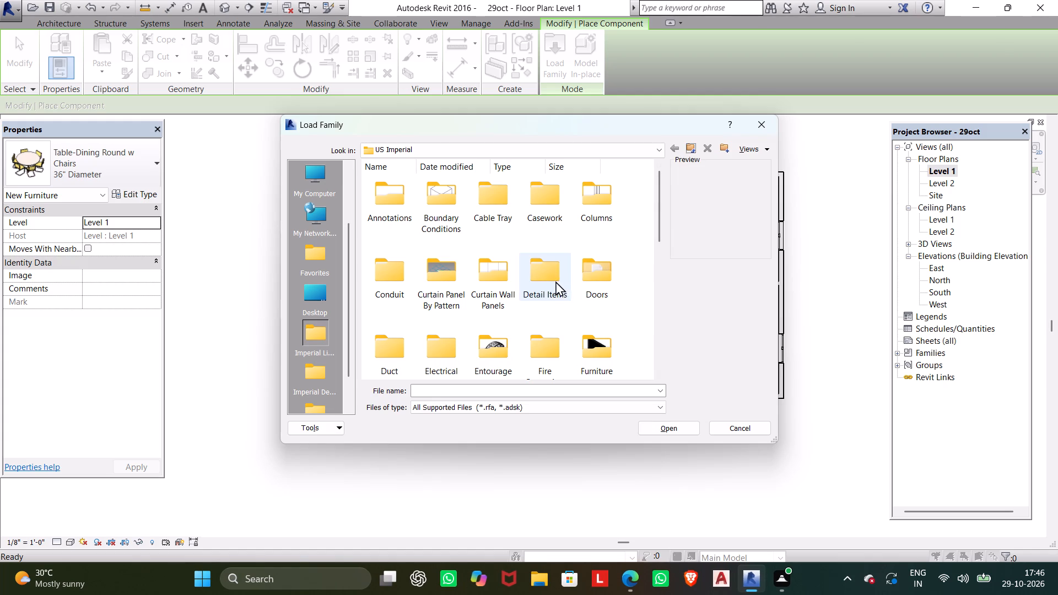
pyautogui.scroll(-1, 398, 338)
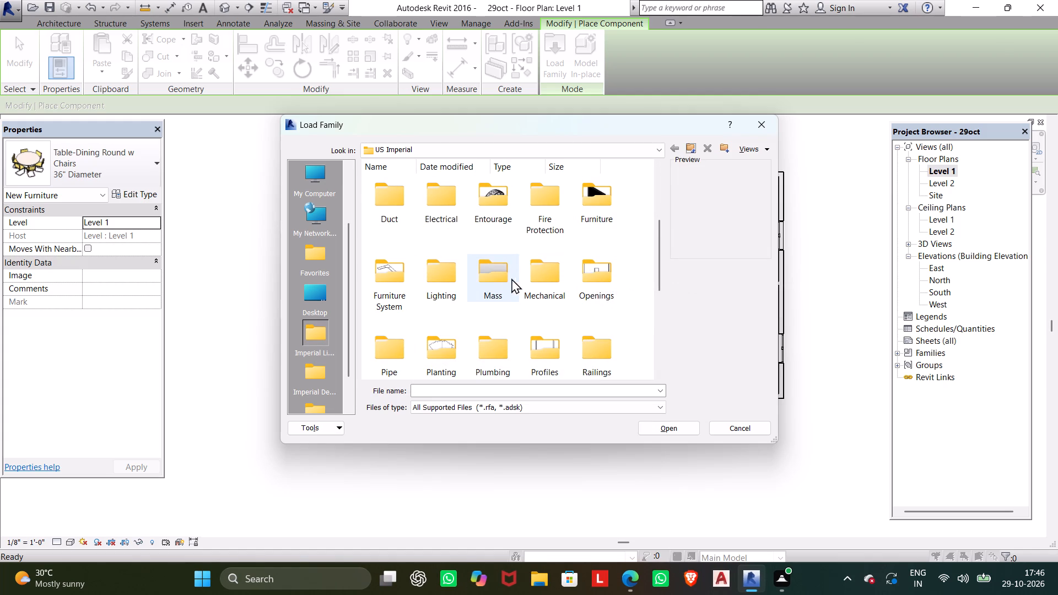
pyautogui.click(409, 280)
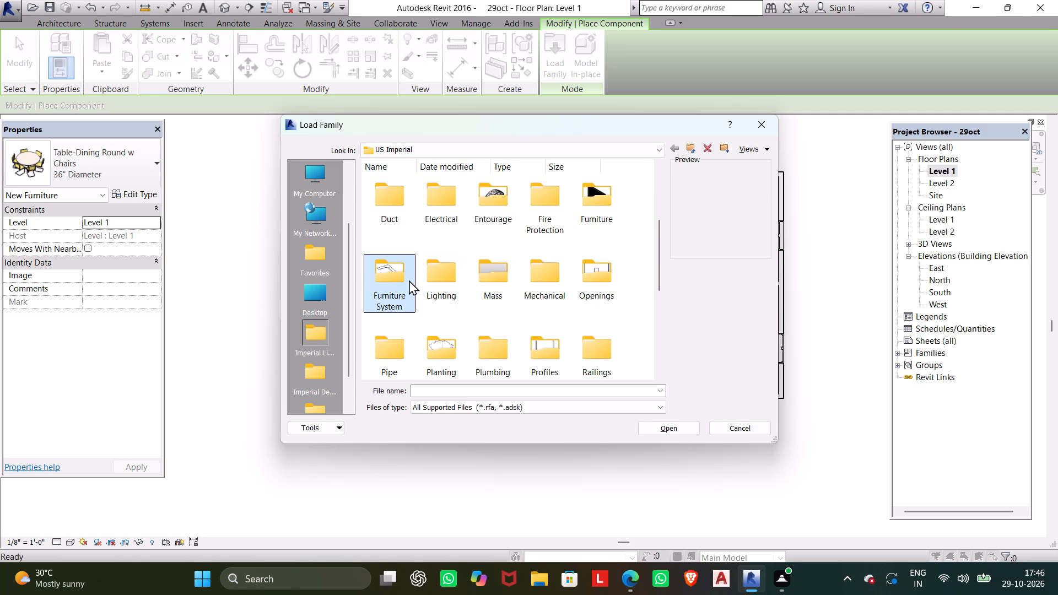
pyautogui.click(409, 280)
pyautogui.click(409, 280)
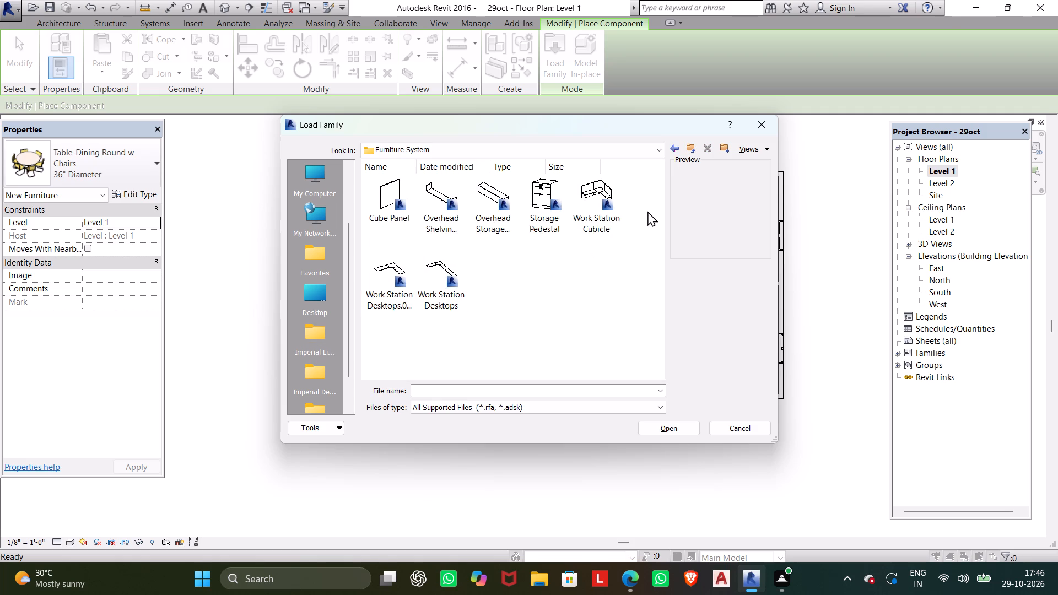
pyautogui.click(676, 149)
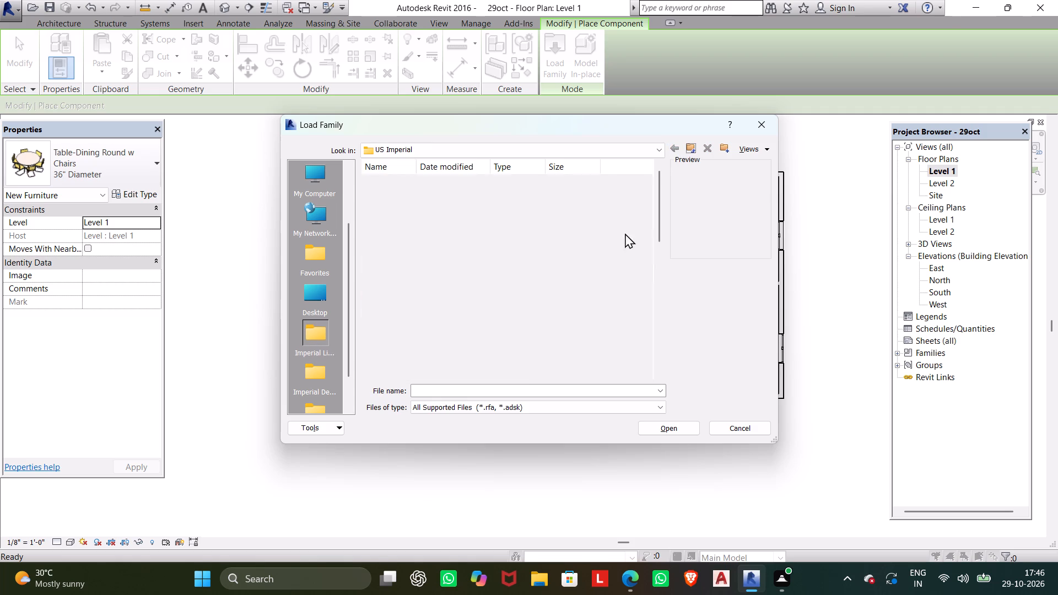
# Load the Dishwasher family from the Domestic folder of the Specialty Equipment library.
pyautogui.scroll(-1, 452, 315)
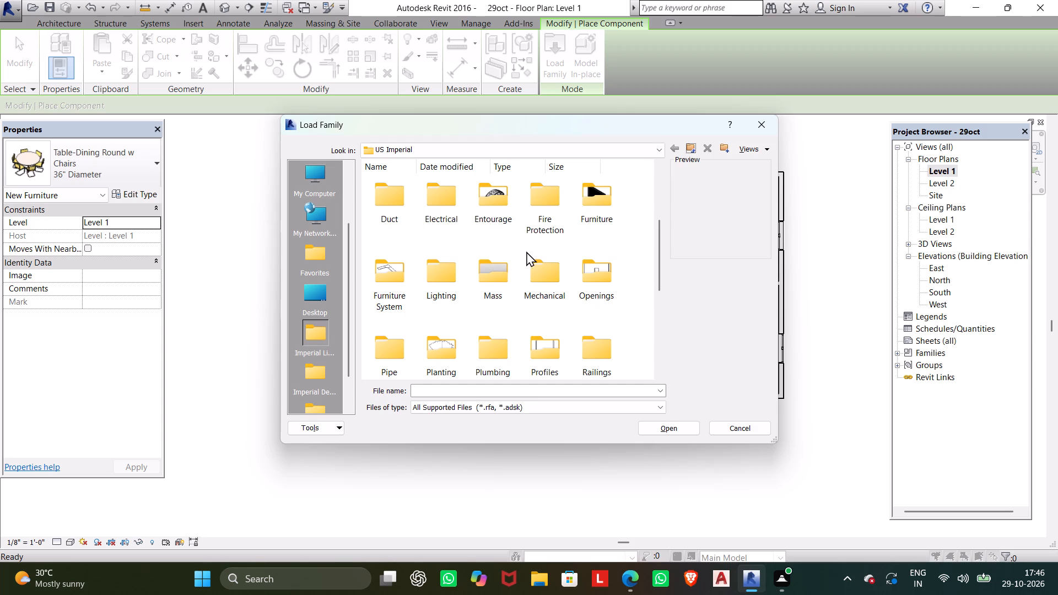
pyautogui.scroll(-1, 528, 251)
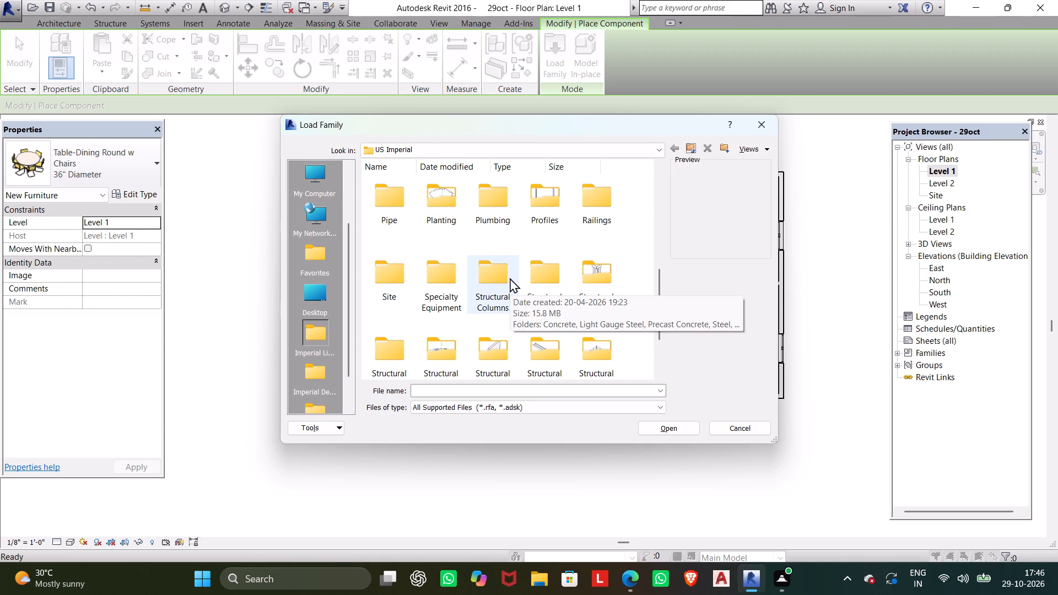
pyautogui.scroll(-3, 502, 277)
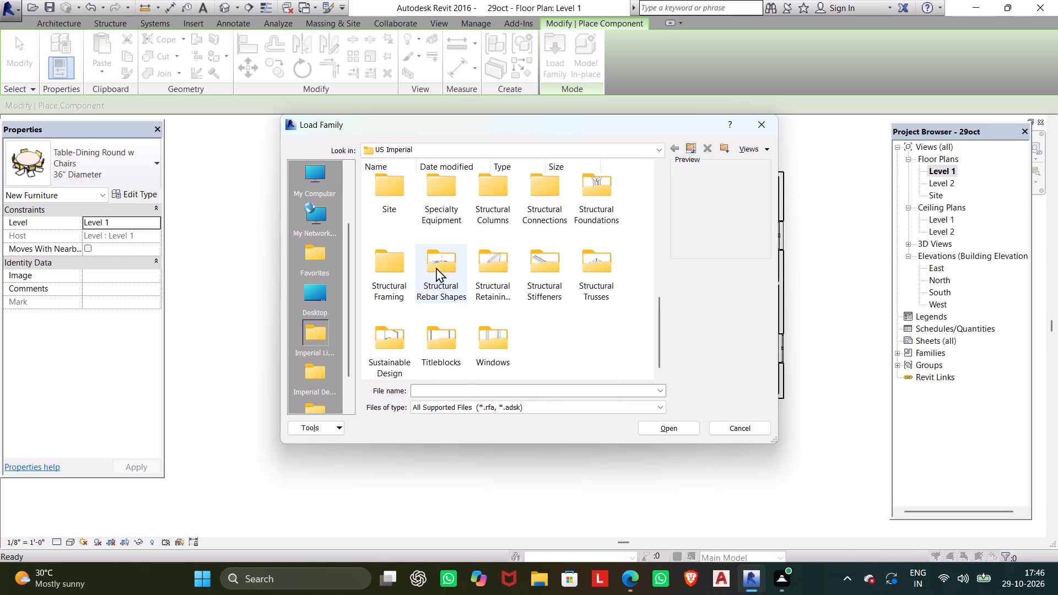
pyautogui.doubleClick(462, 187)
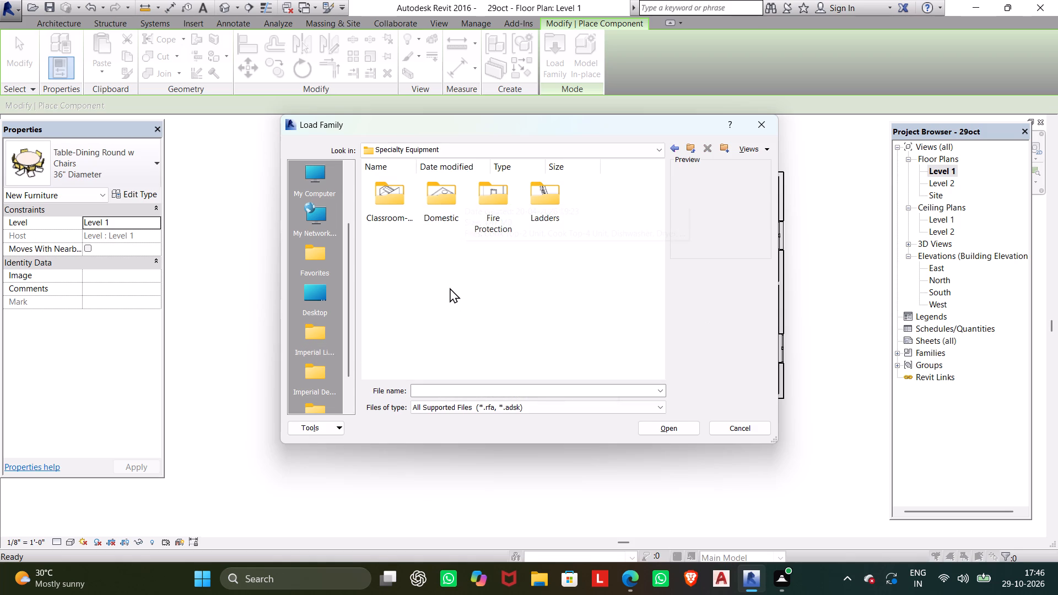
pyautogui.doubleClick(449, 199)
pyautogui.click(446, 198)
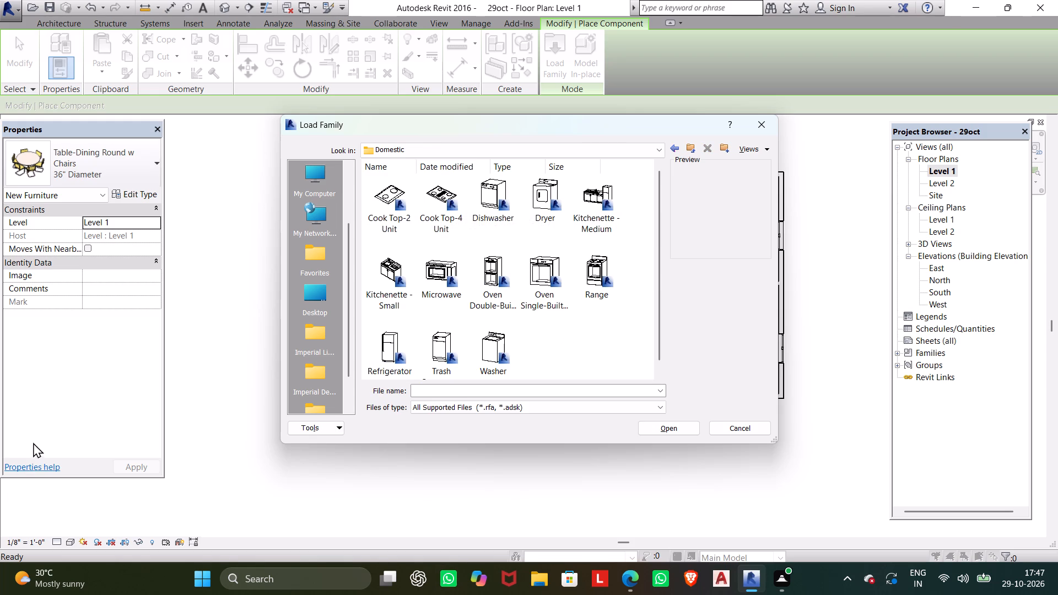
pyautogui.scroll(-2, 471, 325)
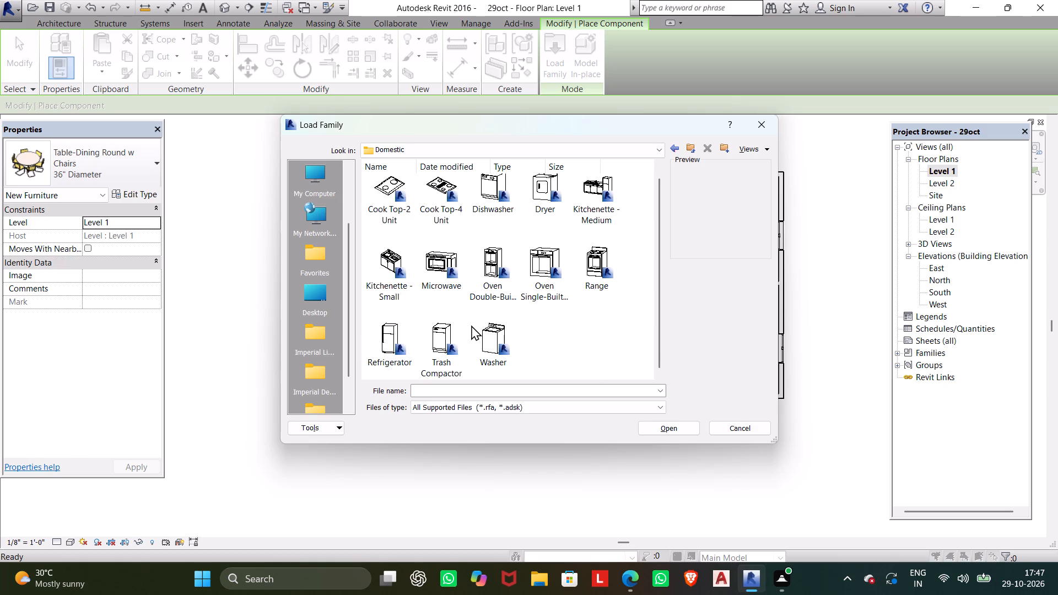
pyautogui.scroll(3, 479, 322)
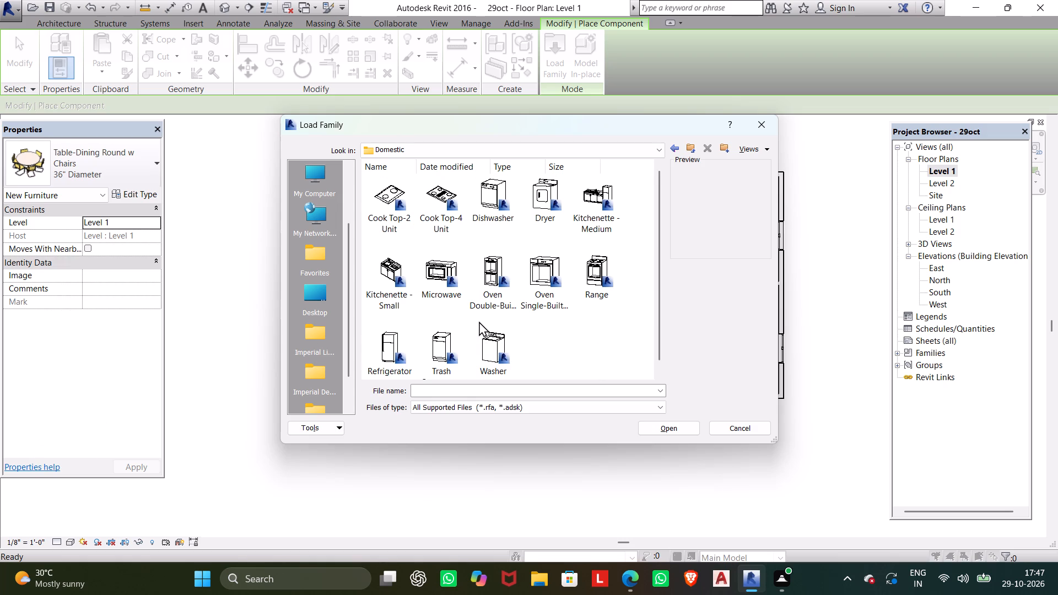
pyautogui.click(505, 217)
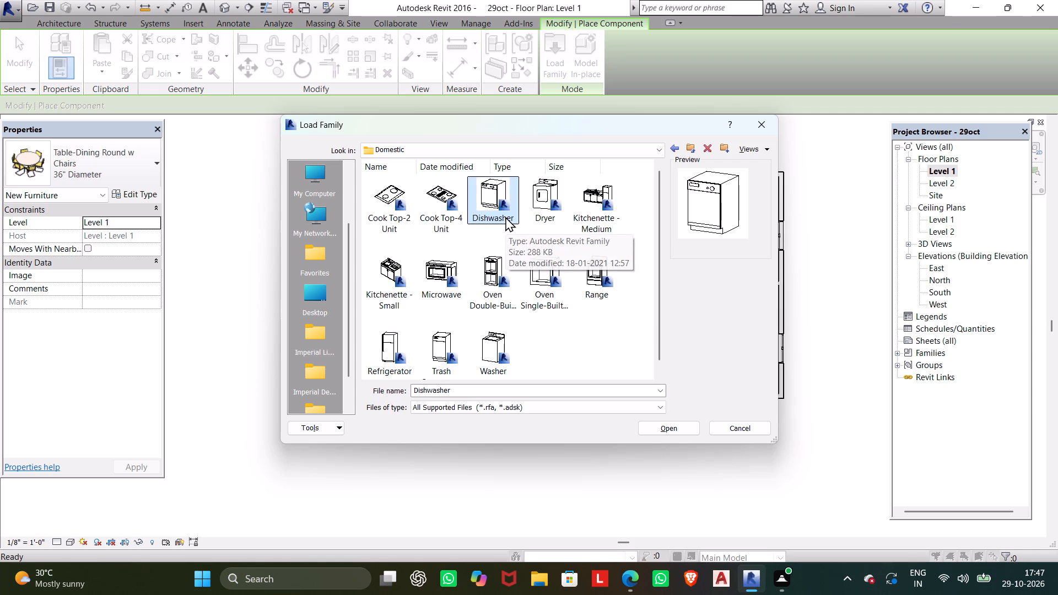
pyautogui.click(663, 435)
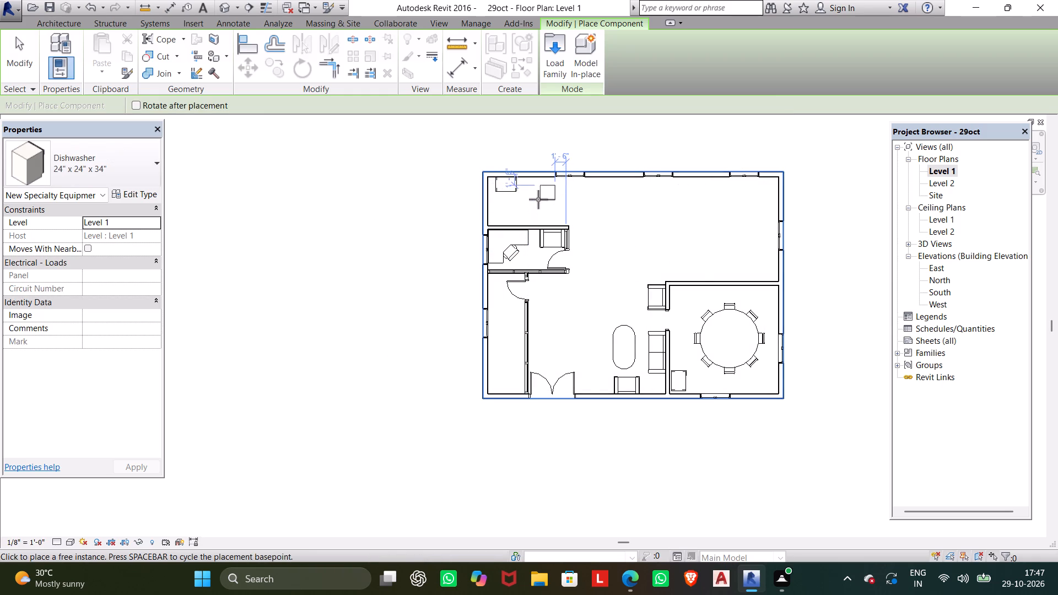
# Place a 24" x 24" x 34" dishwasher beside the island counter top, against the upper-left room's north wall, and check it in 3D.
pyautogui.scroll(9, 523, 199)
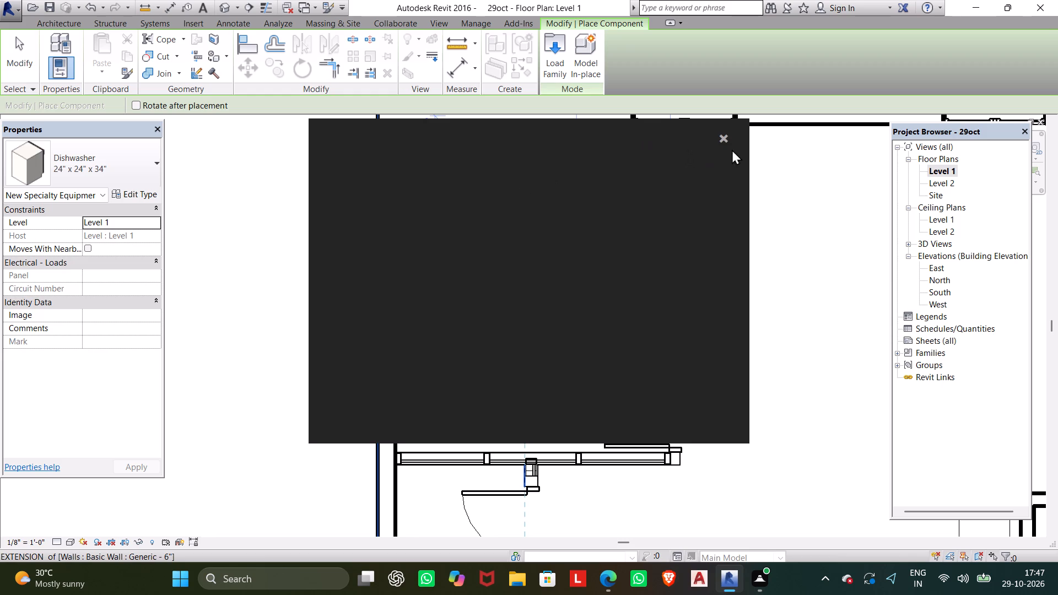
pyautogui.click(722, 138)
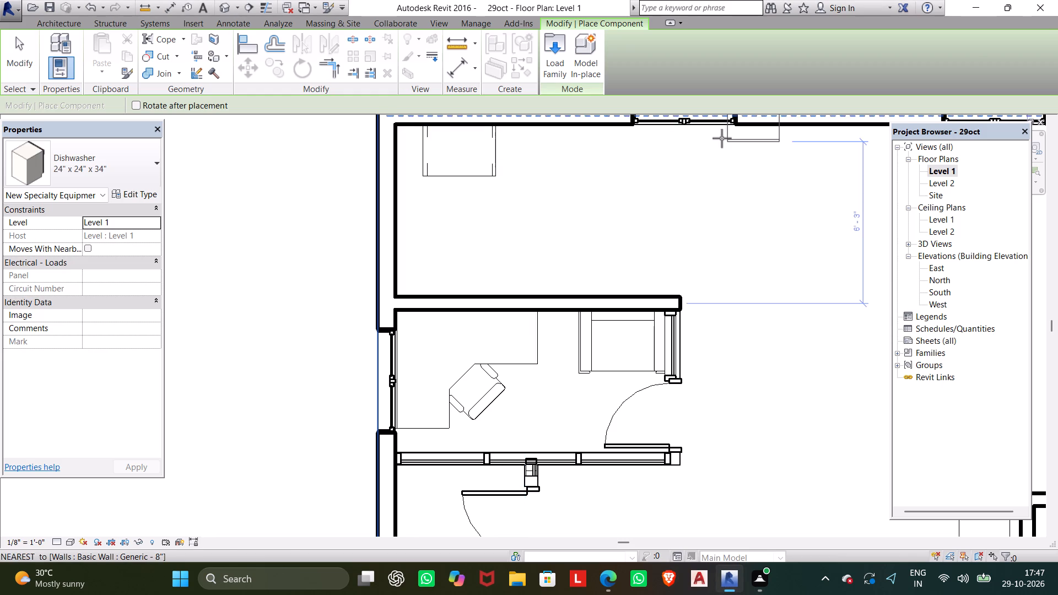
pyautogui.click(503, 176)
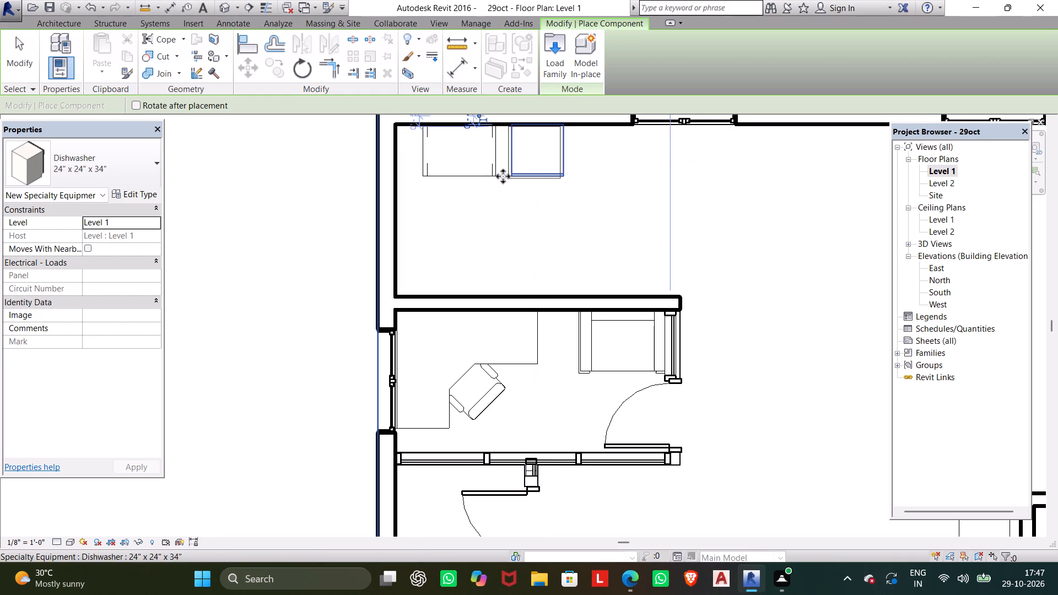
pyautogui.press('Escape')
pyautogui.press('Escape')
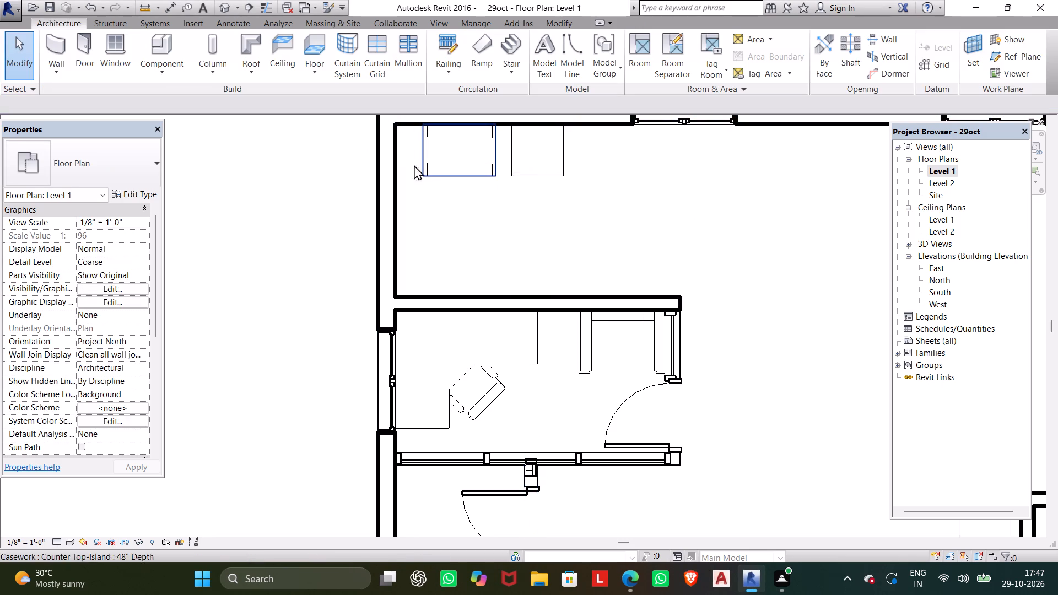
pyautogui.click(221, 8)
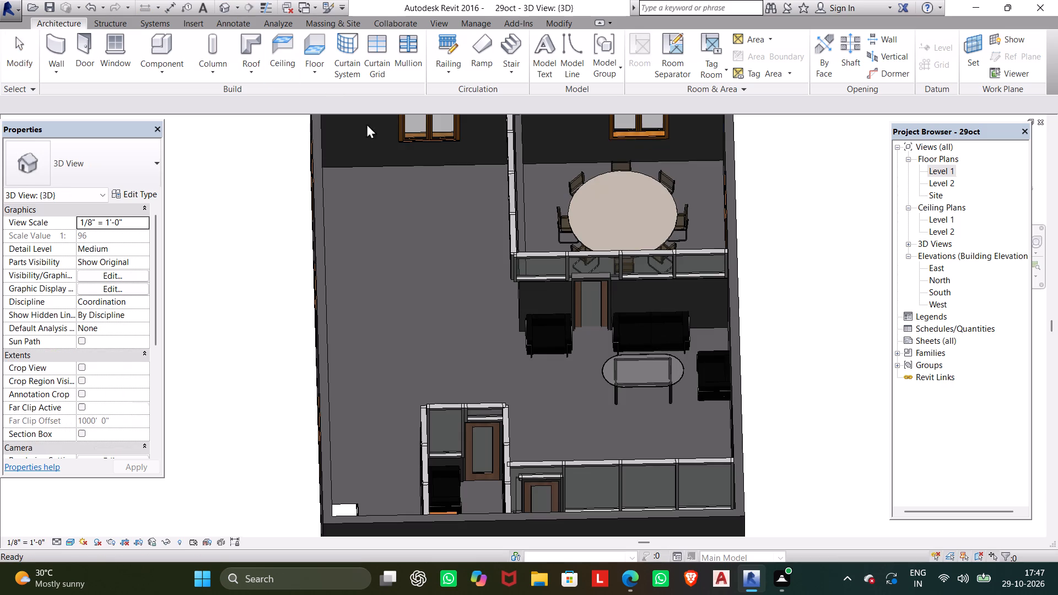
pyautogui.moveTo(481, 276); pyautogui.dragTo(431, 310, button='middle')
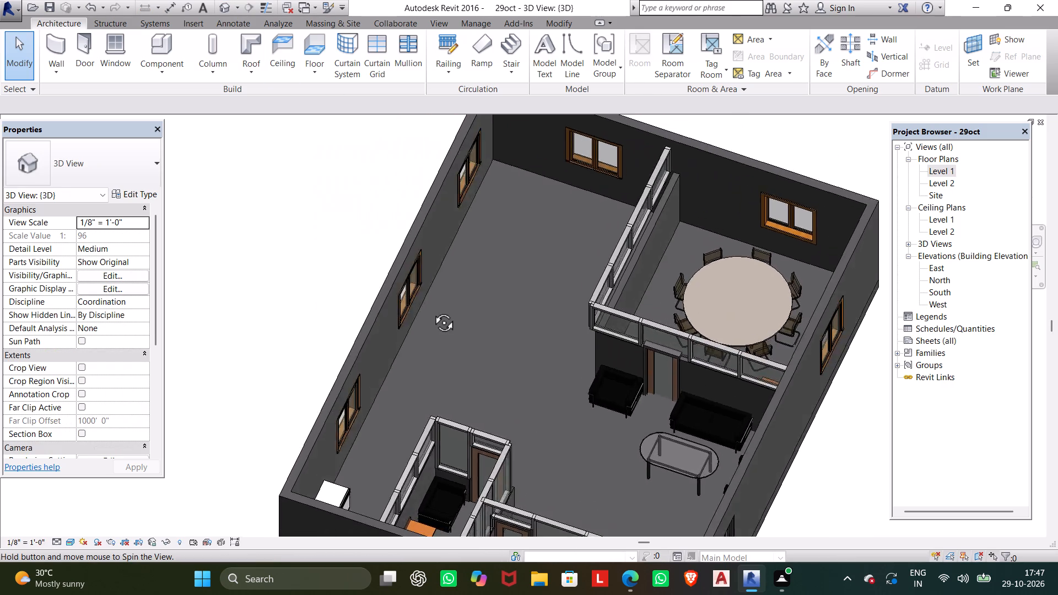
pyautogui.moveTo(431, 310); pyautogui.dragTo(73, 351, button='middle')
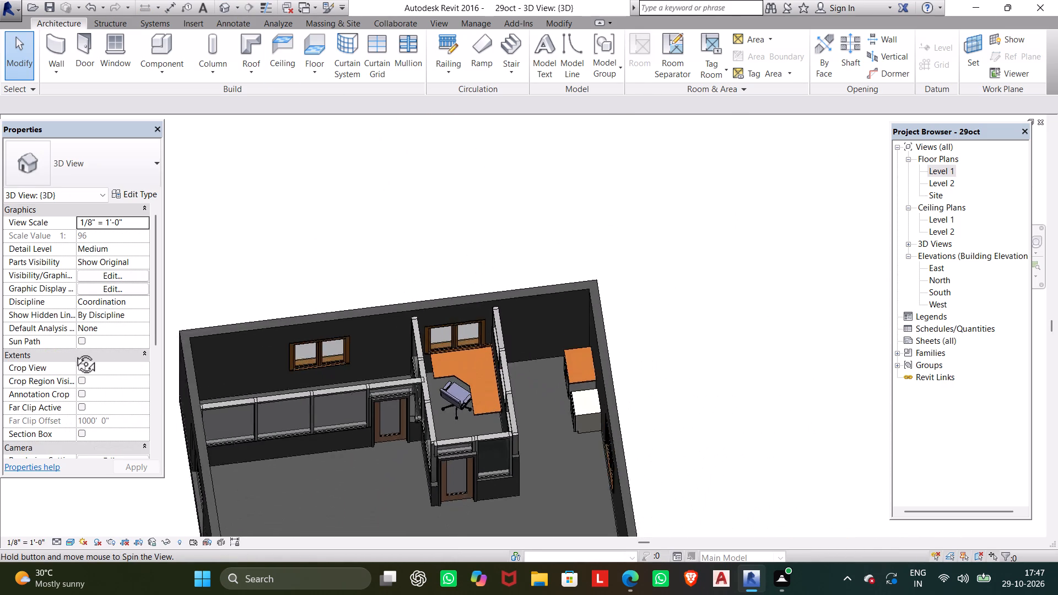
pyautogui.moveTo(73, 351); pyautogui.dragTo(129, 353, button='middle')
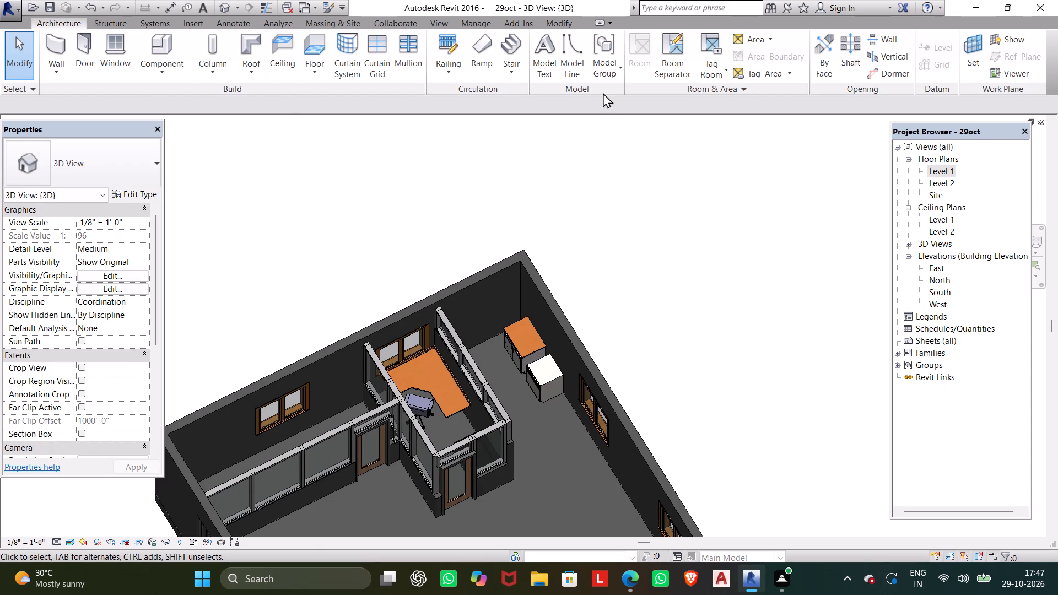
# From the Level 1 plan, load the Counter Top-L Shaped w Sink family from the Casework library's Counter Tops folder.
pyautogui.doubleClick(941, 170)
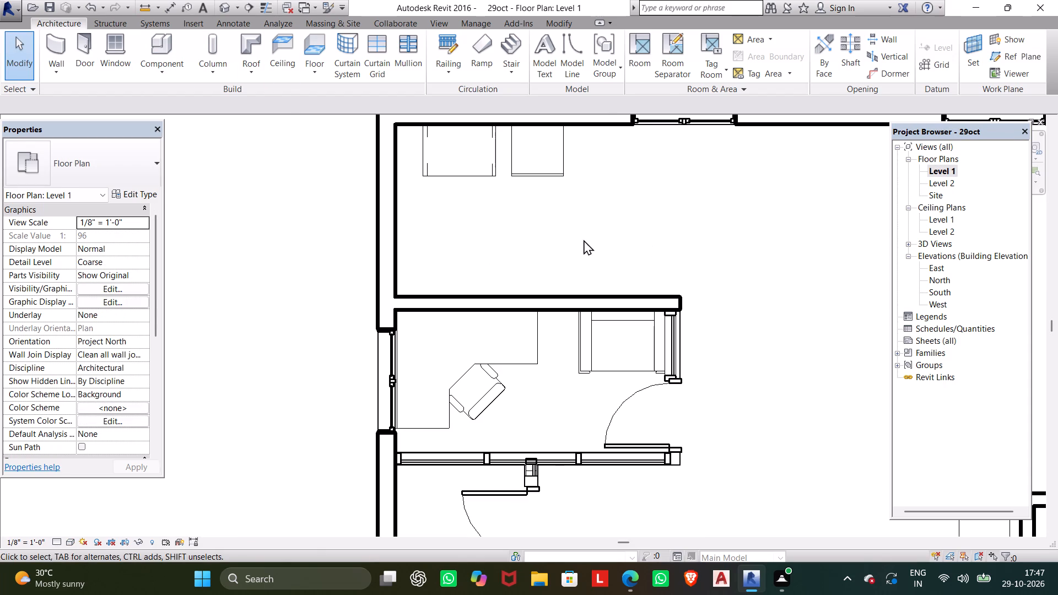
pyautogui.click(160, 47)
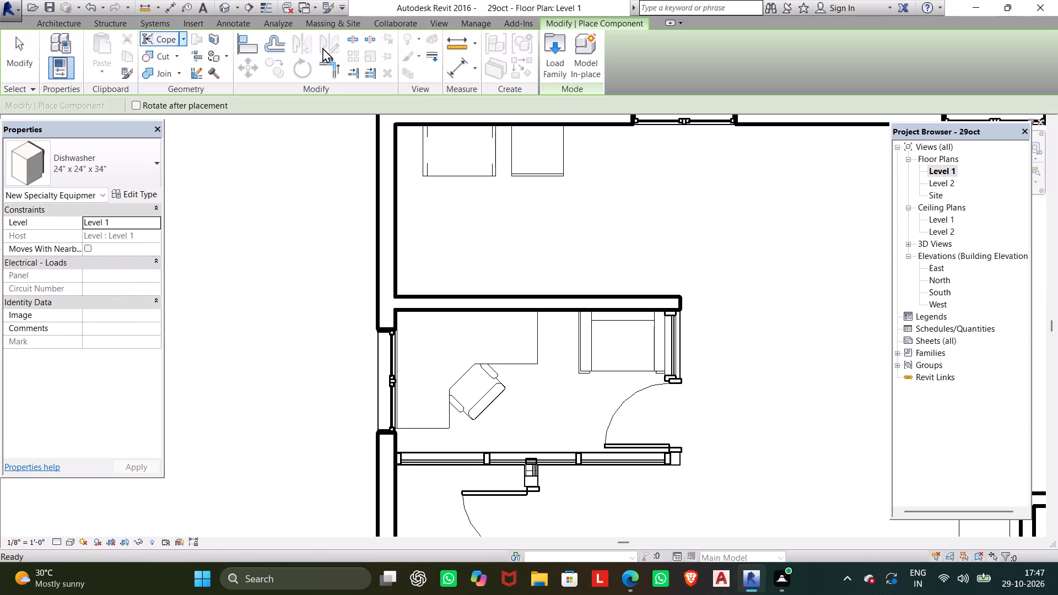
pyautogui.click(549, 41)
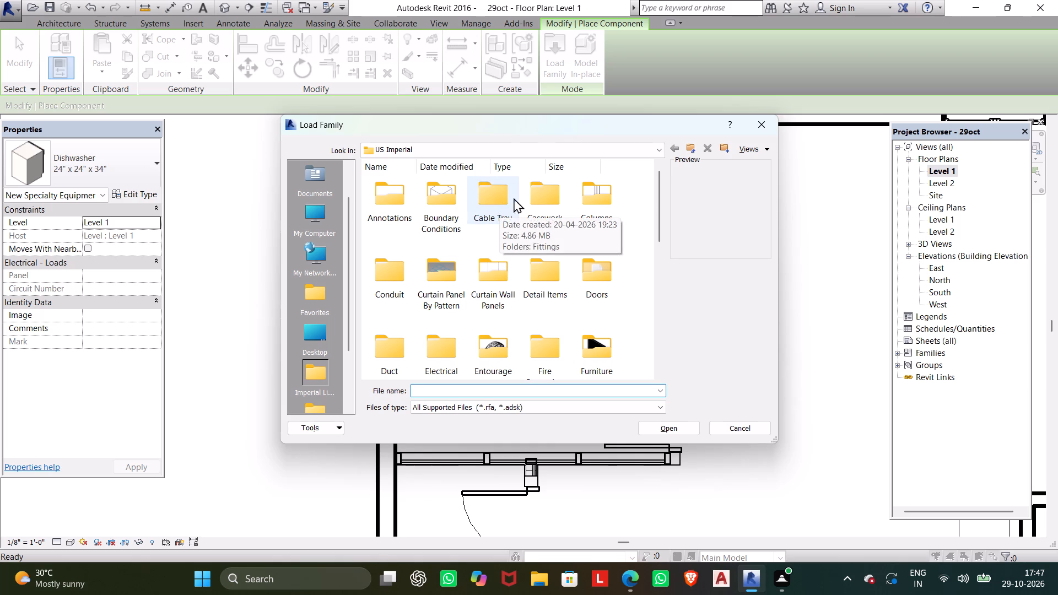
pyautogui.doubleClick(535, 198)
pyautogui.doubleClick(535, 194)
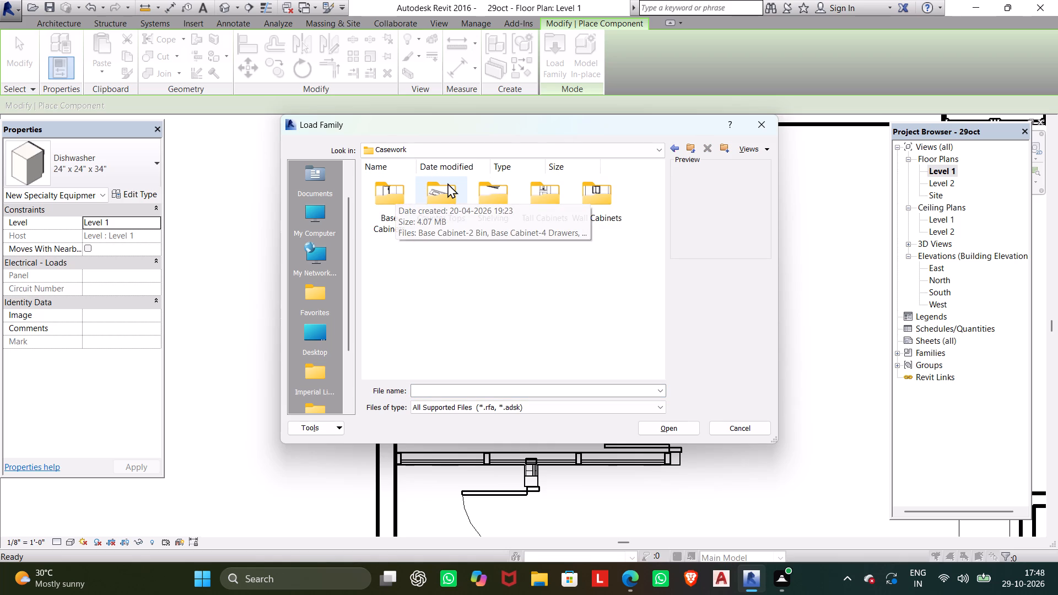
pyautogui.click(449, 182)
pyautogui.doubleClick(449, 182)
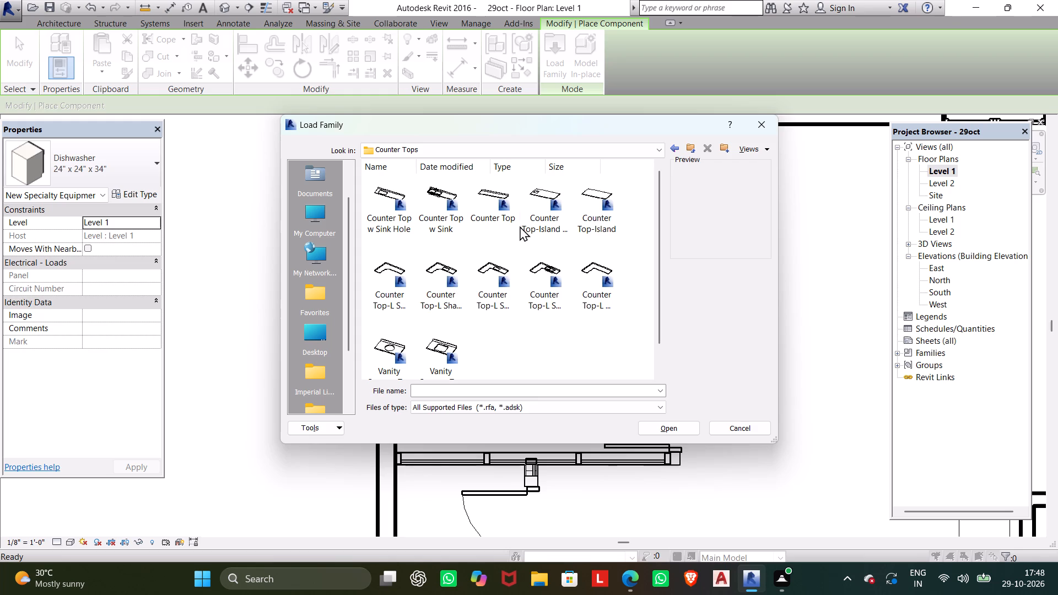
pyautogui.click(540, 270)
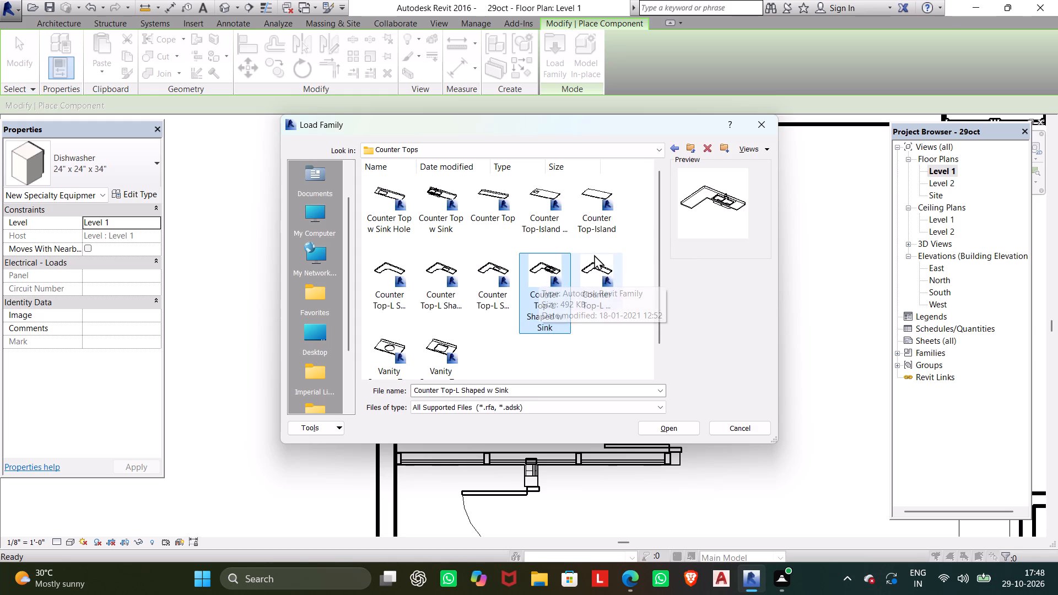
pyautogui.click(660, 428)
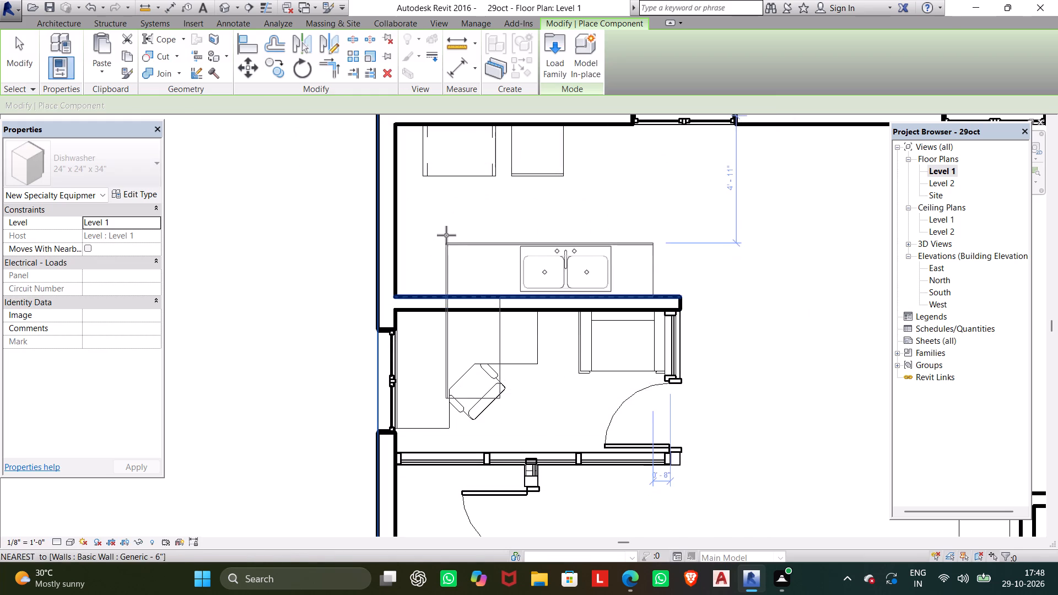
# Place the L-shaped counter top with sink outside the building, west of the upper-left room, rotated so its sink leg runs north-south.
pyautogui.press('space')
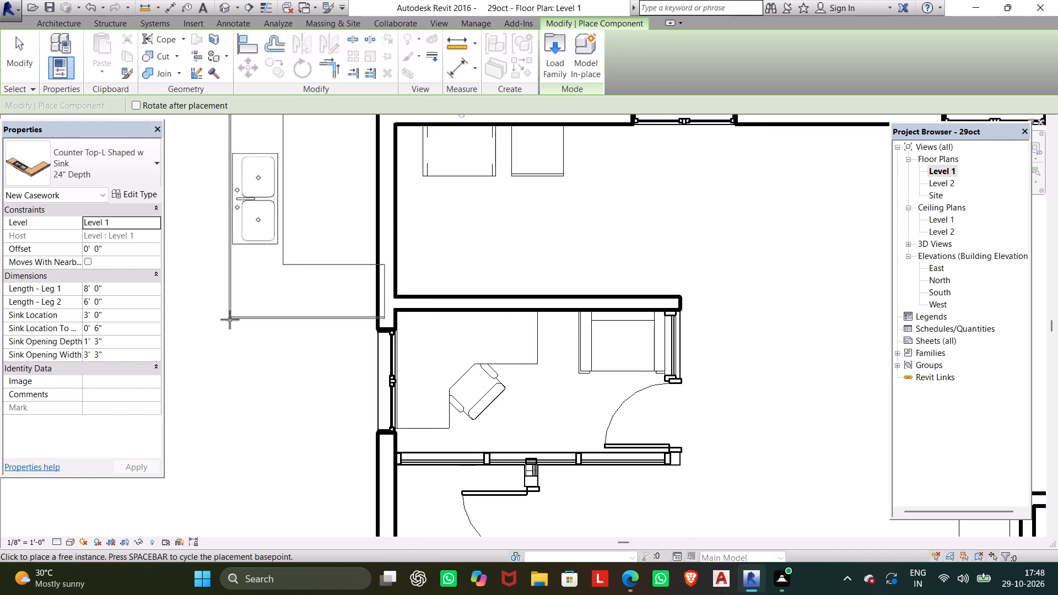
pyautogui.scroll(-2, 231, 326)
pyautogui.moveTo(231, 326); pyautogui.dragTo(356, 394, button='middle')
pyautogui.click(293, 369)
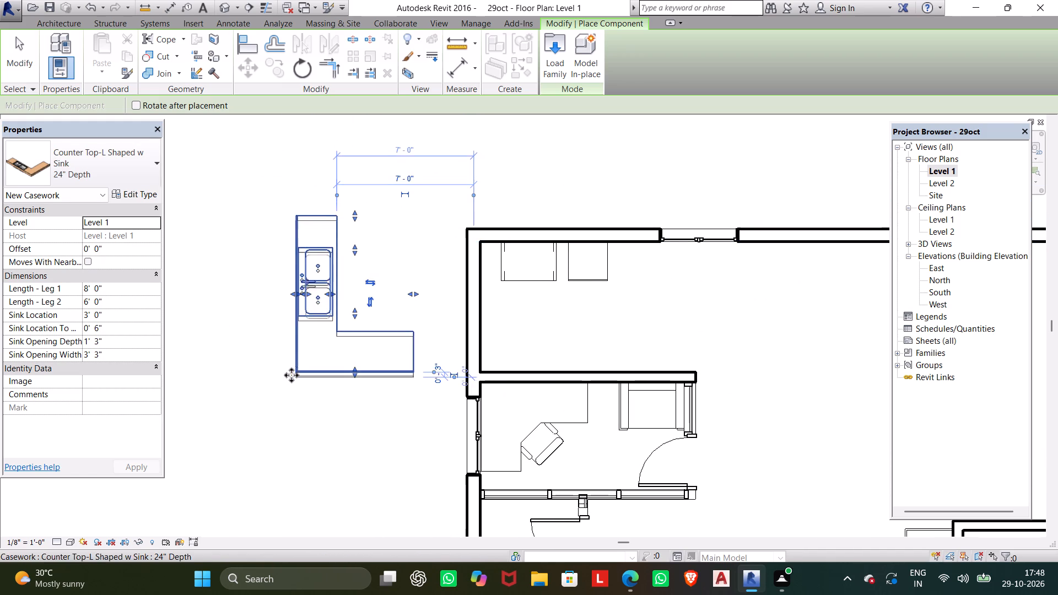
pyautogui.press('Escape')
pyautogui.press('Escape')
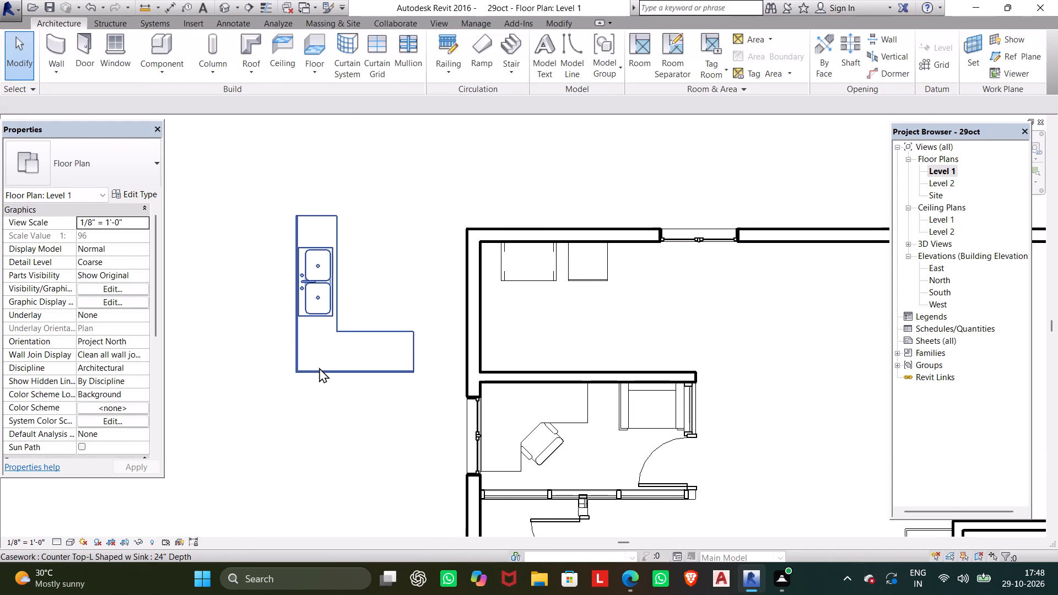
# Shorten the L-shaped counter top's Leg 1 to about 5' 11" and Leg 2 to about 4' 5".
pyautogui.click(319, 367)
pyautogui.moveTo(355, 375); pyautogui.dragTo(358, 345)
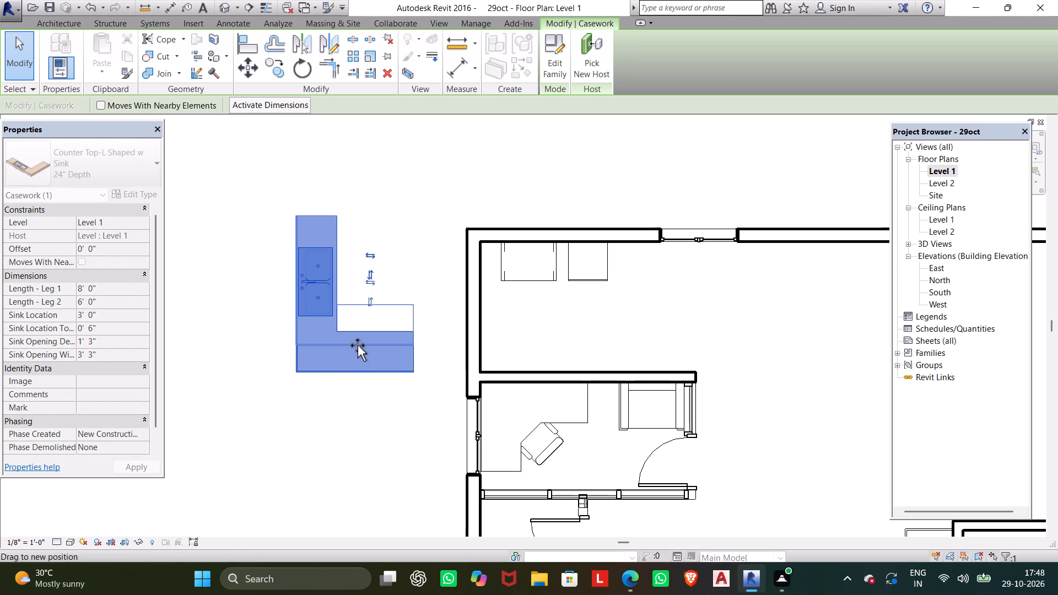
pyautogui.moveTo(358, 345); pyautogui.dragTo(360, 333)
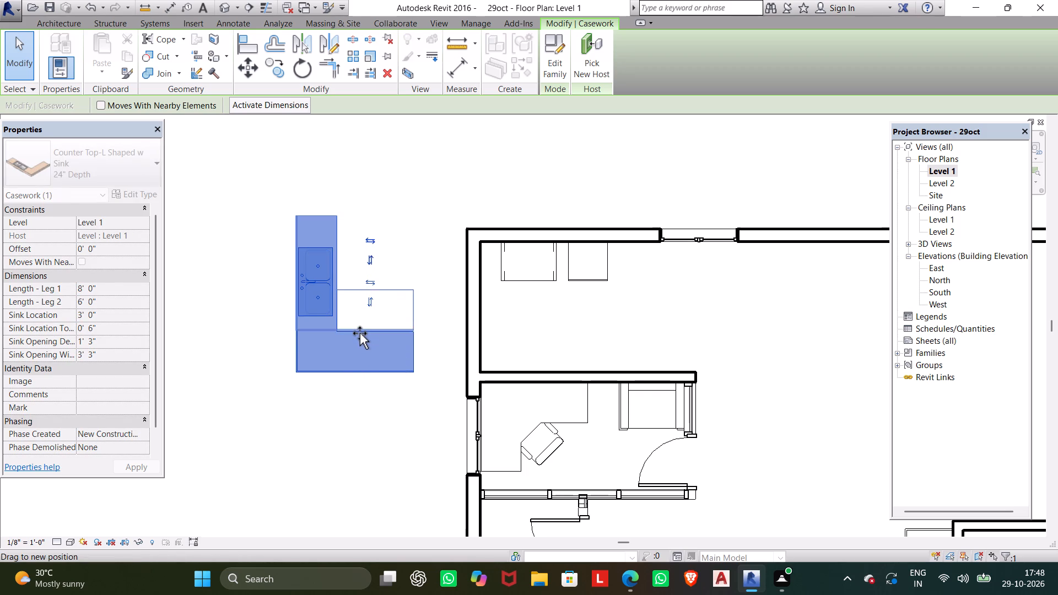
pyautogui.moveTo(360, 333); pyautogui.dragTo(360, 344)
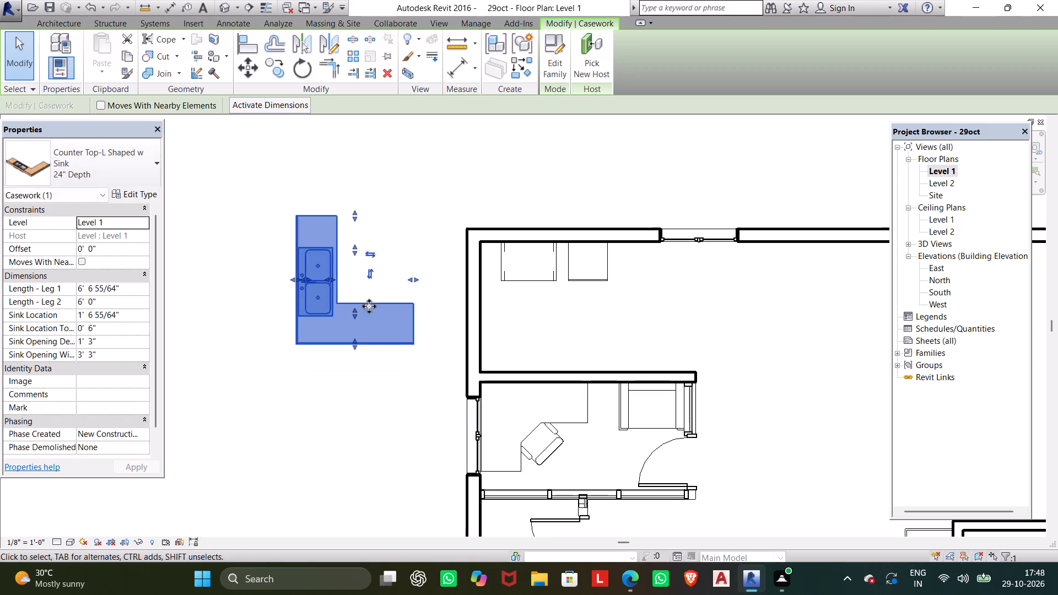
pyautogui.moveTo(355, 219); pyautogui.dragTo(355, 219)
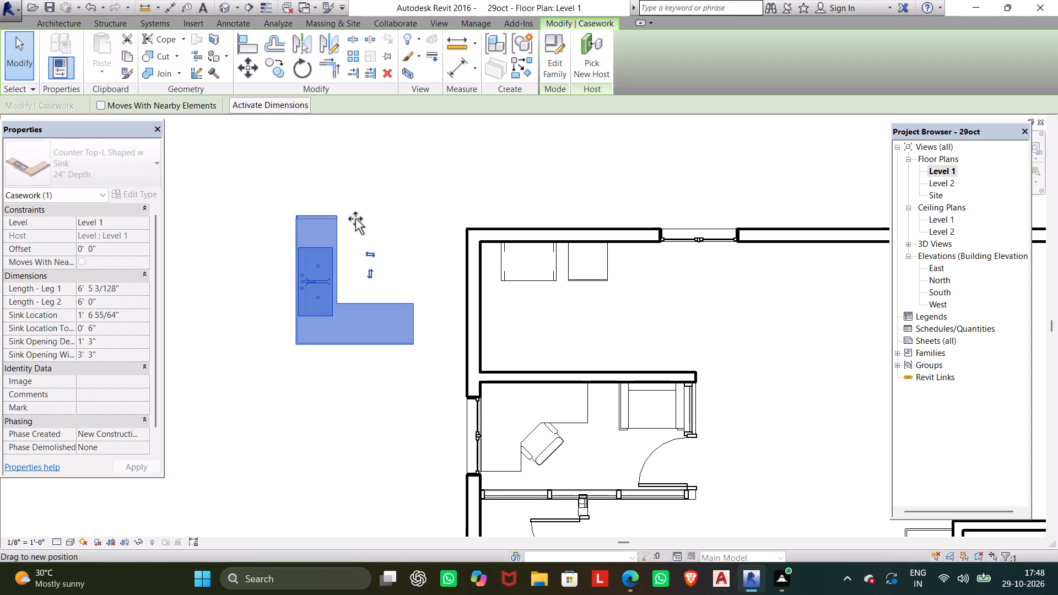
pyautogui.moveTo(355, 219); pyautogui.dragTo(356, 234)
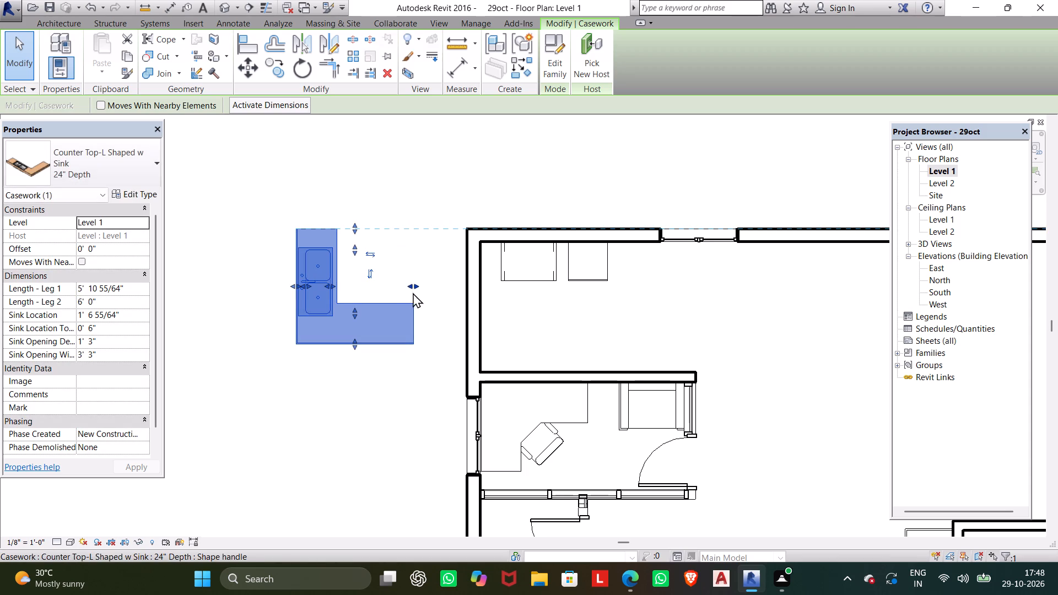
pyautogui.moveTo(406, 287); pyautogui.dragTo(395, 286)
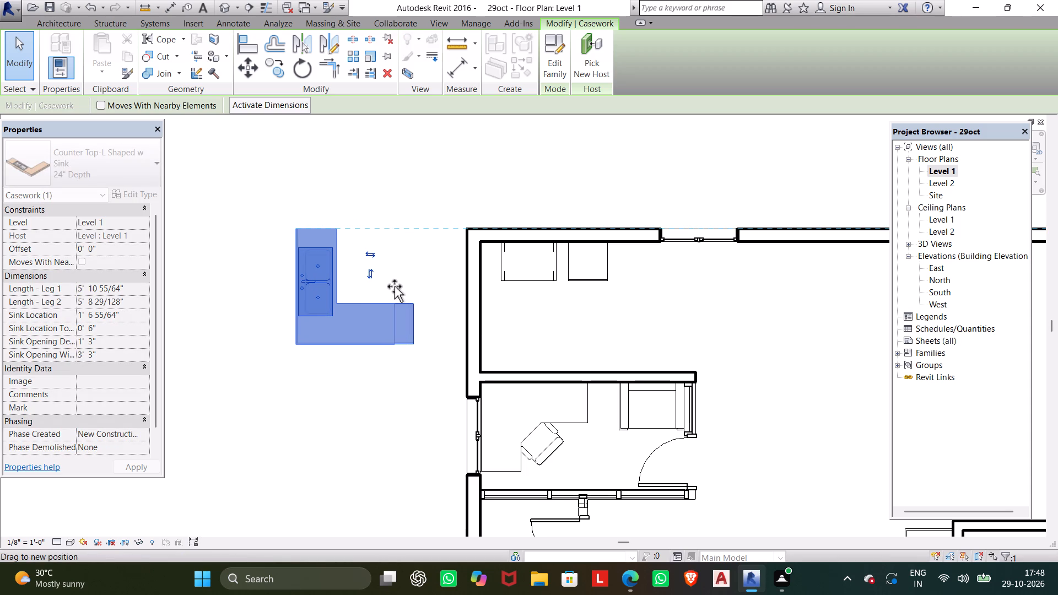
pyautogui.moveTo(395, 286); pyautogui.dragTo(382, 286)
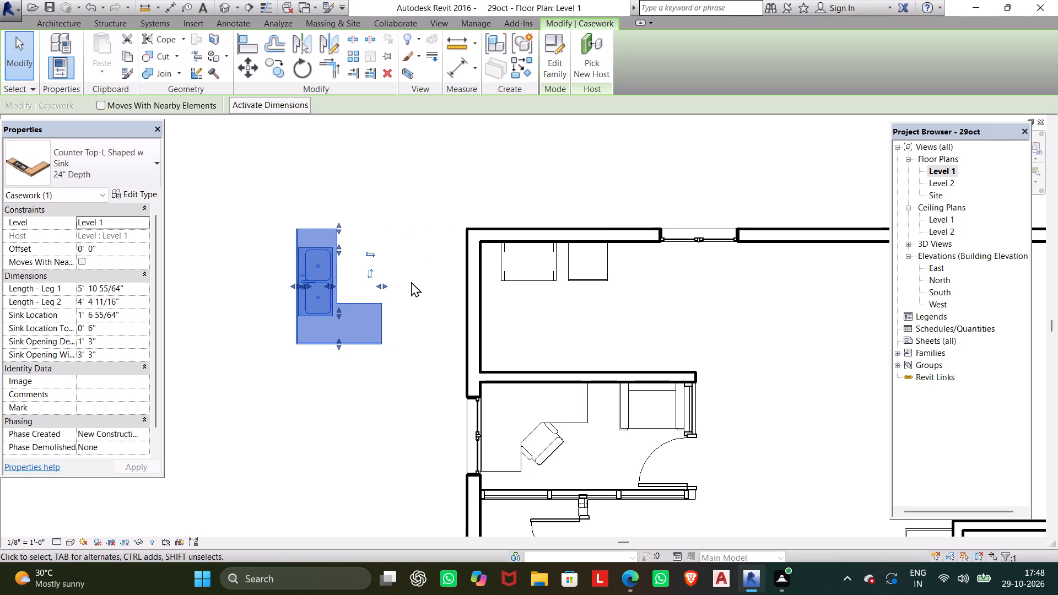
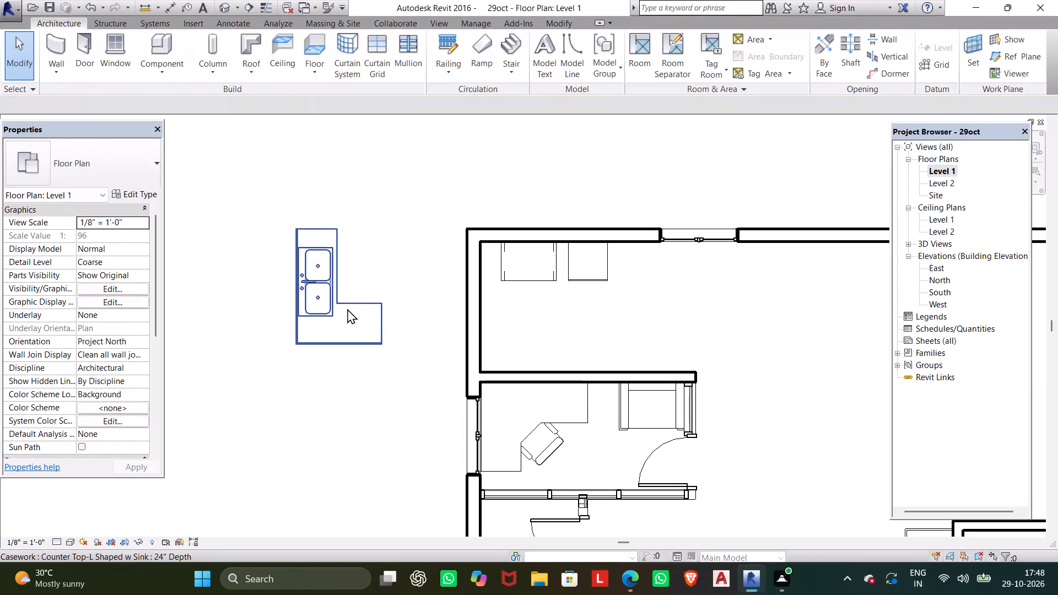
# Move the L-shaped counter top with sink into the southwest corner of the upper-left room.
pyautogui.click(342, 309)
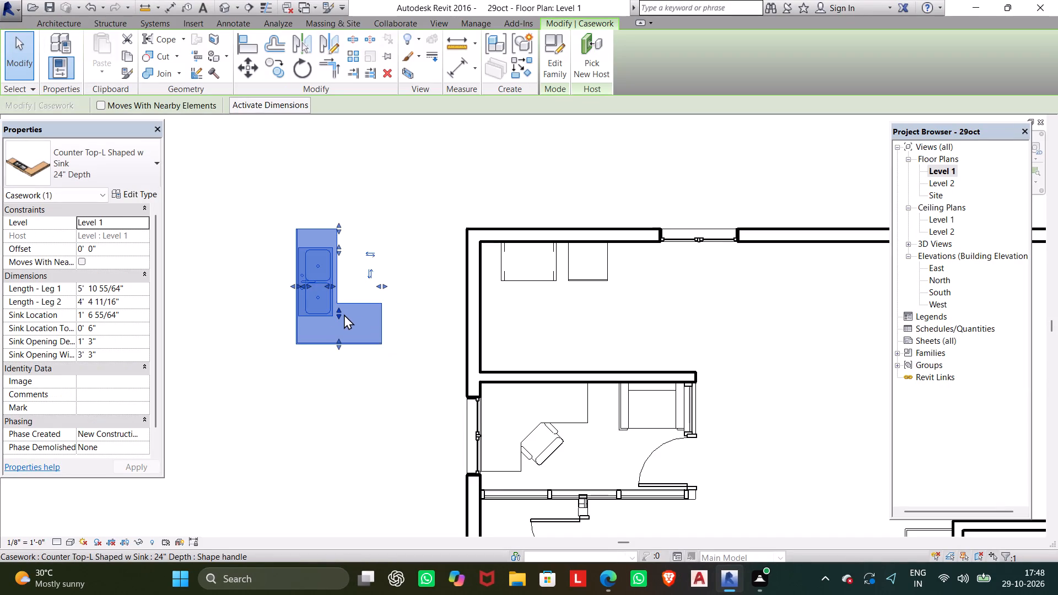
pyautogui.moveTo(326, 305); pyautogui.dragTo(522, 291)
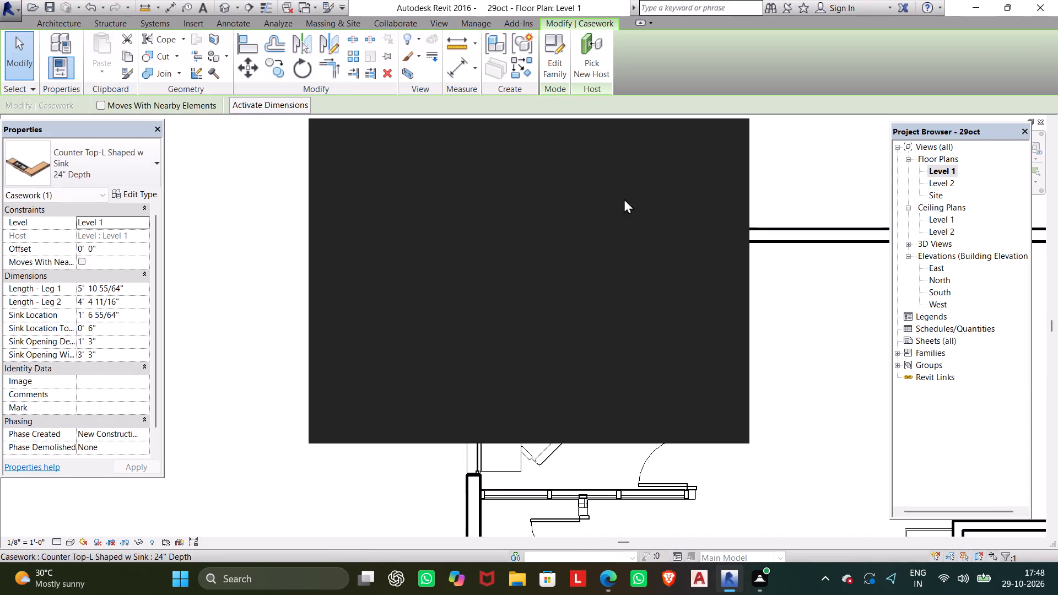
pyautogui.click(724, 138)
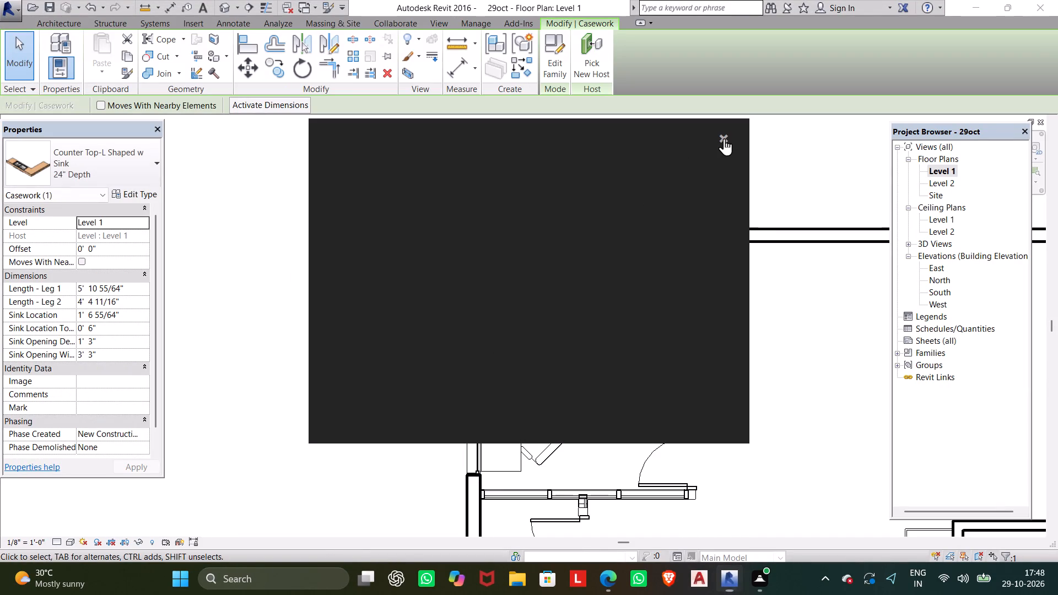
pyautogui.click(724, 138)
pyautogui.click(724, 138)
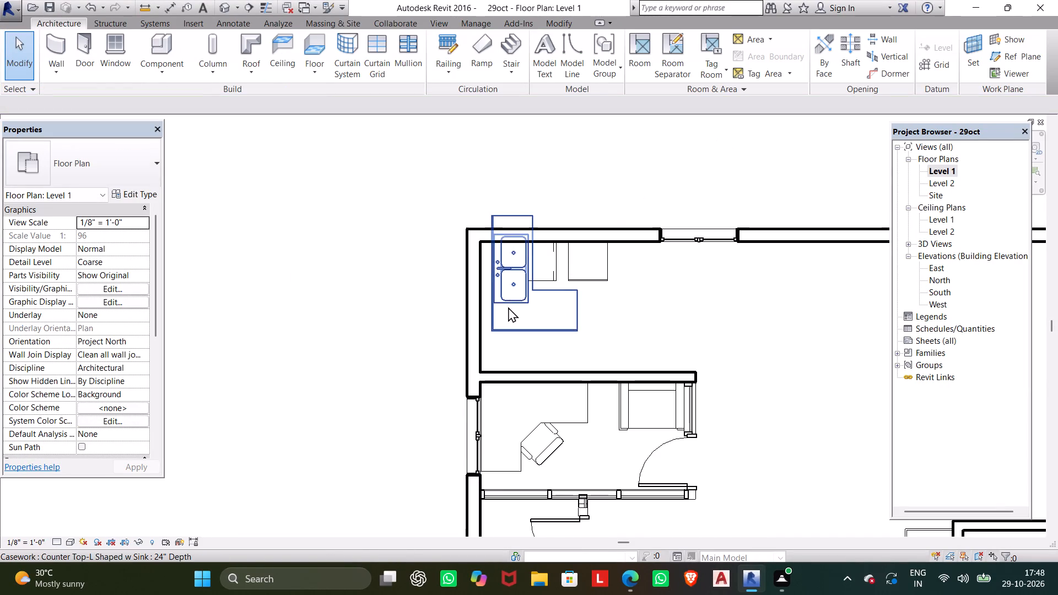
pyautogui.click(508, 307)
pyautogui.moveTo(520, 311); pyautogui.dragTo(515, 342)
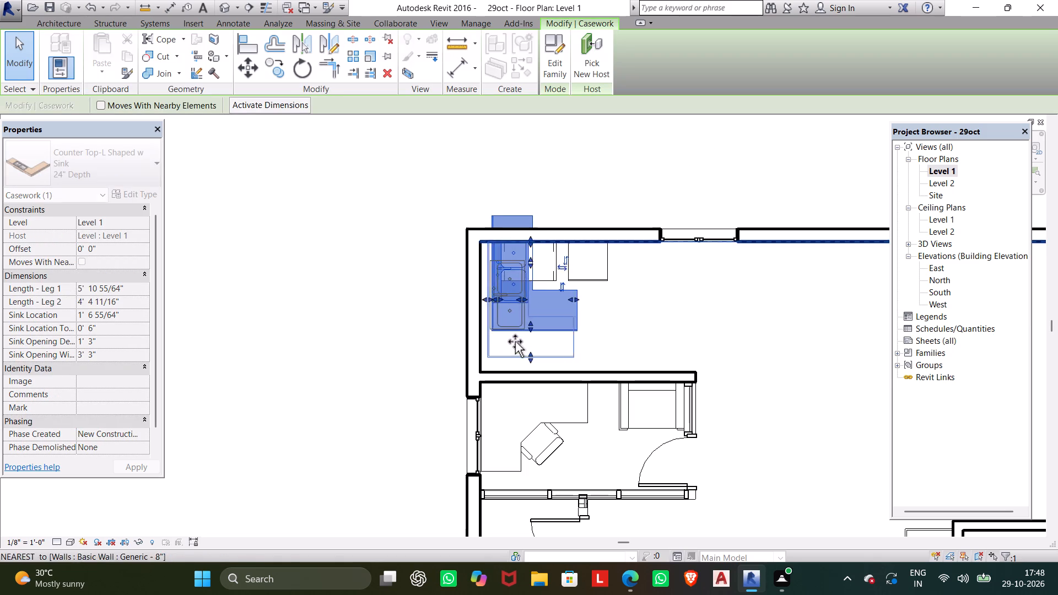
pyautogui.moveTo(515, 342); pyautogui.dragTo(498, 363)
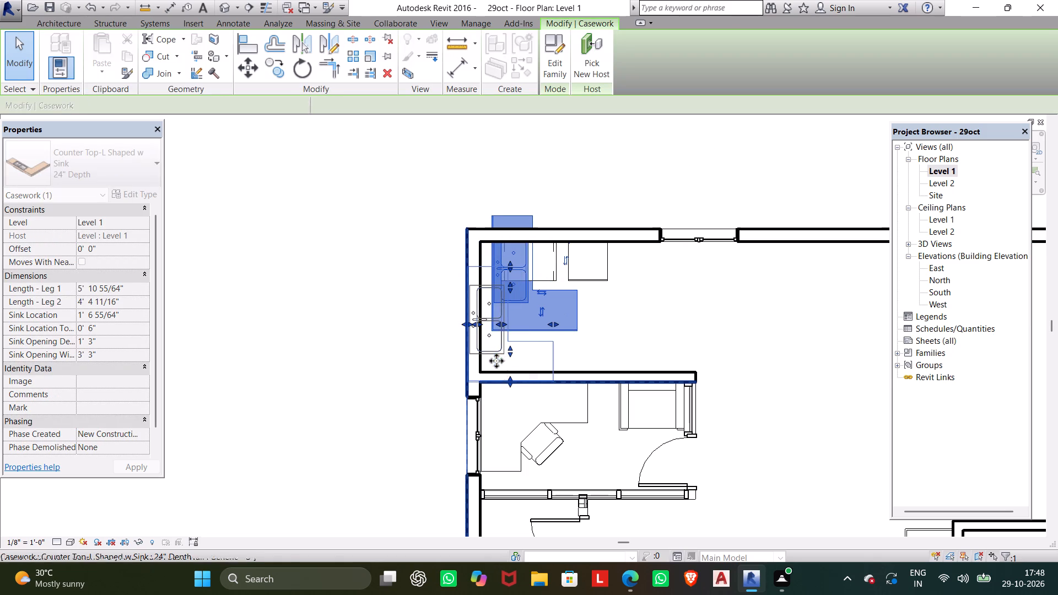
# Shrink the L-shaped counter top's sink opening width to about 2' 4", with the sink location at about 2' 6".
pyautogui.moveTo(508, 342); pyautogui.dragTo(510, 342)
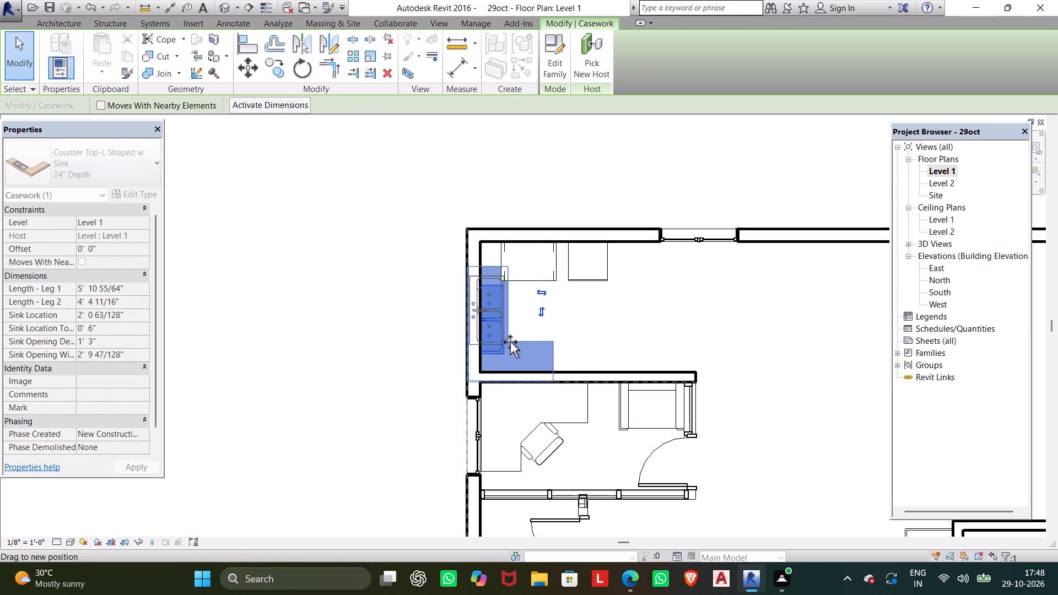
pyautogui.moveTo(510, 342); pyautogui.dragTo(547, 336)
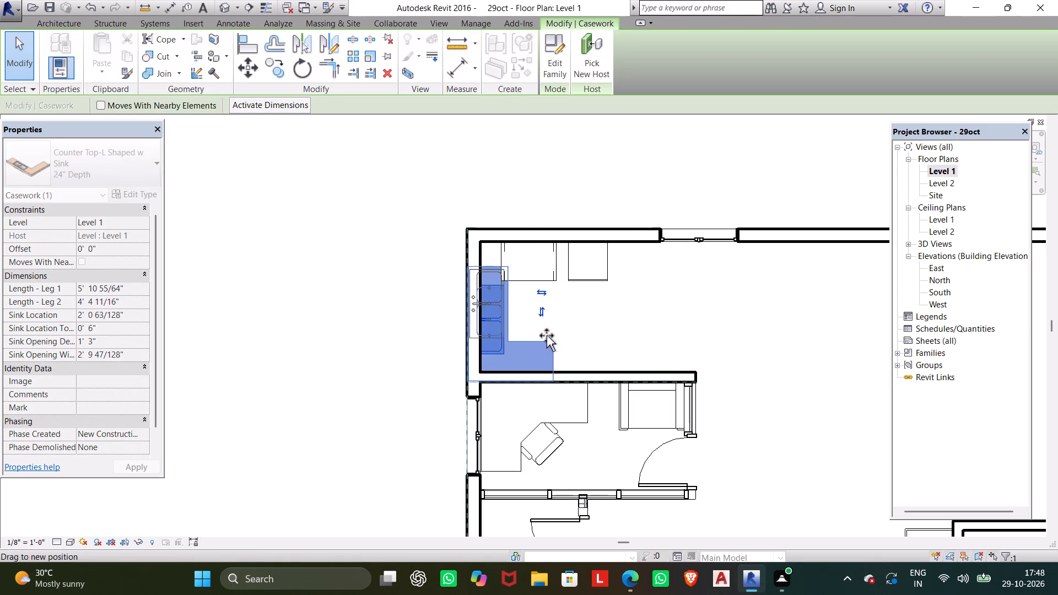
pyautogui.moveTo(547, 336); pyautogui.dragTo(543, 333)
# Shift the island counter top about 8" east along the north wall, up against the dishwasher.
pyautogui.click(540, 271)
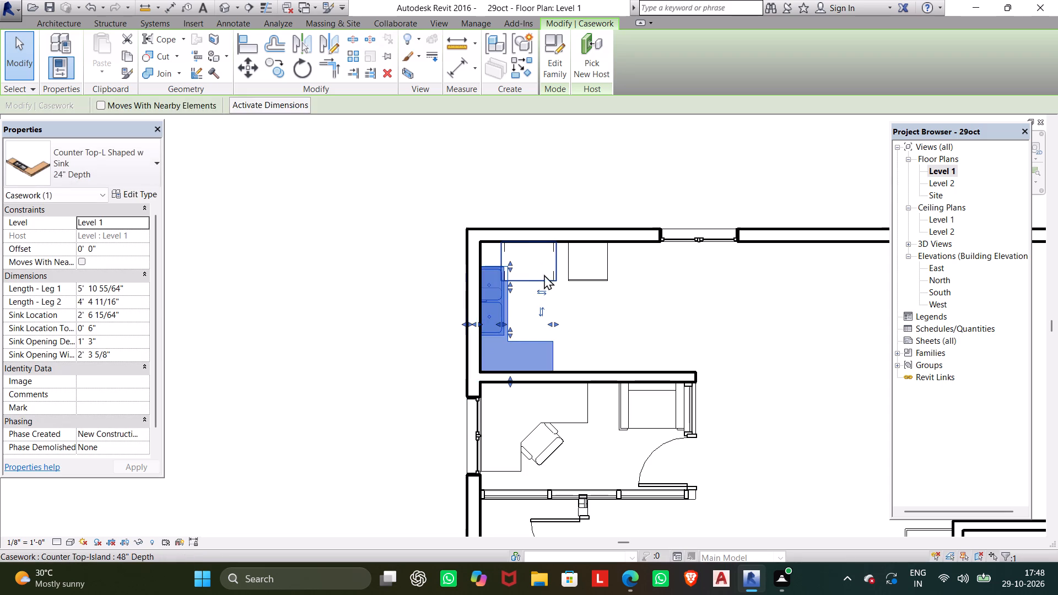
pyautogui.click(545, 282)
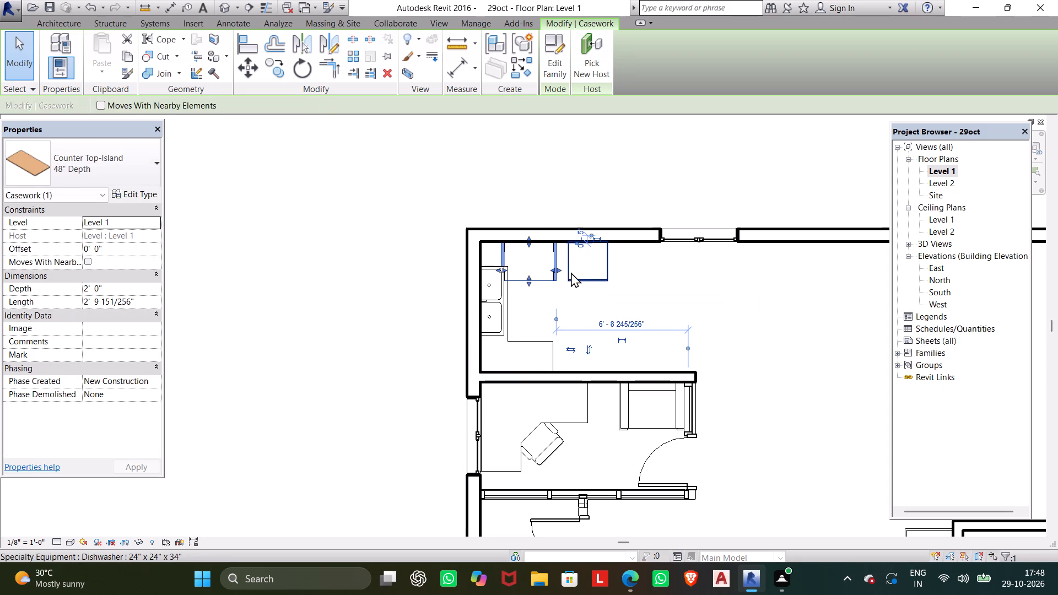
pyautogui.press('Right')
pyautogui.press('Right')
pyautogui.press('Right')
pyautogui.press('Right')
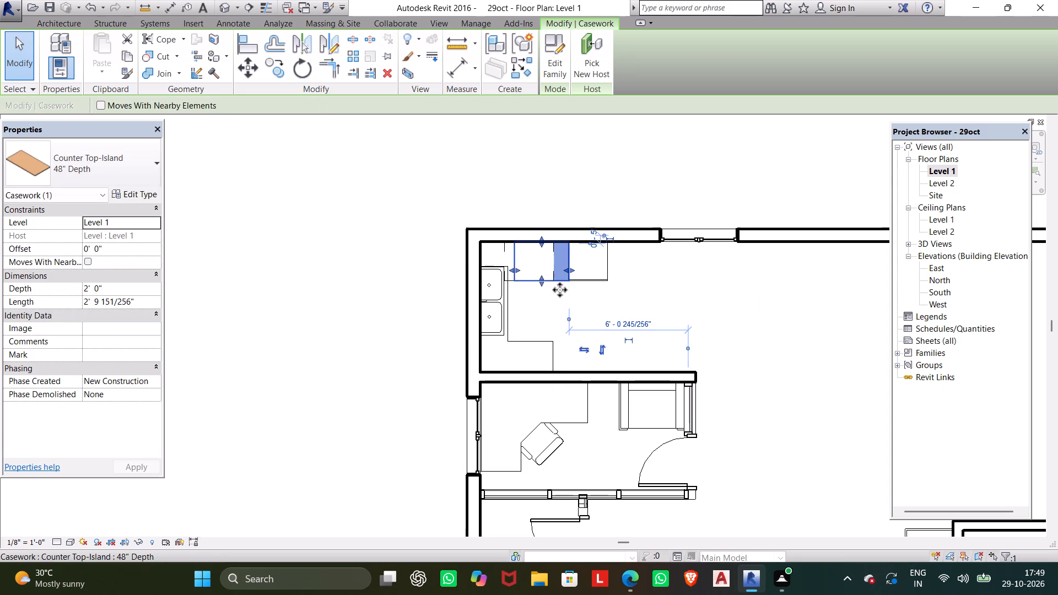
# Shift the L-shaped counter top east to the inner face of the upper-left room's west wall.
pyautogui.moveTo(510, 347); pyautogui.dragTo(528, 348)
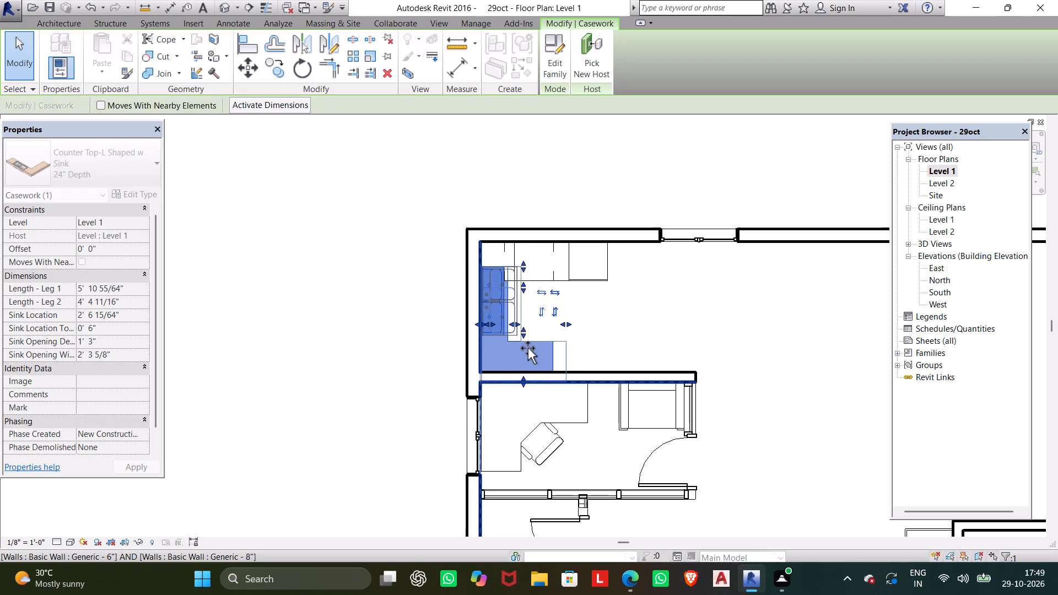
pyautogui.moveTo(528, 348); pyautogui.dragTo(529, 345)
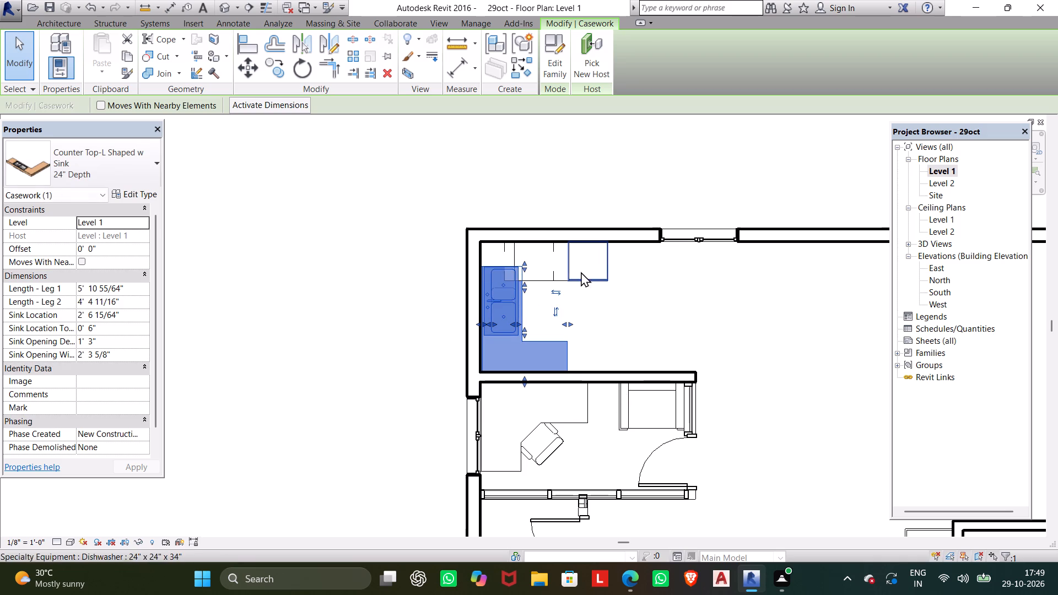
# Move the dishwasher east along the north wall, to about 2' 10" from the line of the small office's east partition.
pyautogui.moveTo(580, 266); pyautogui.dragTo(603, 275)
pyautogui.moveTo(604, 278); pyautogui.dragTo(609, 269)
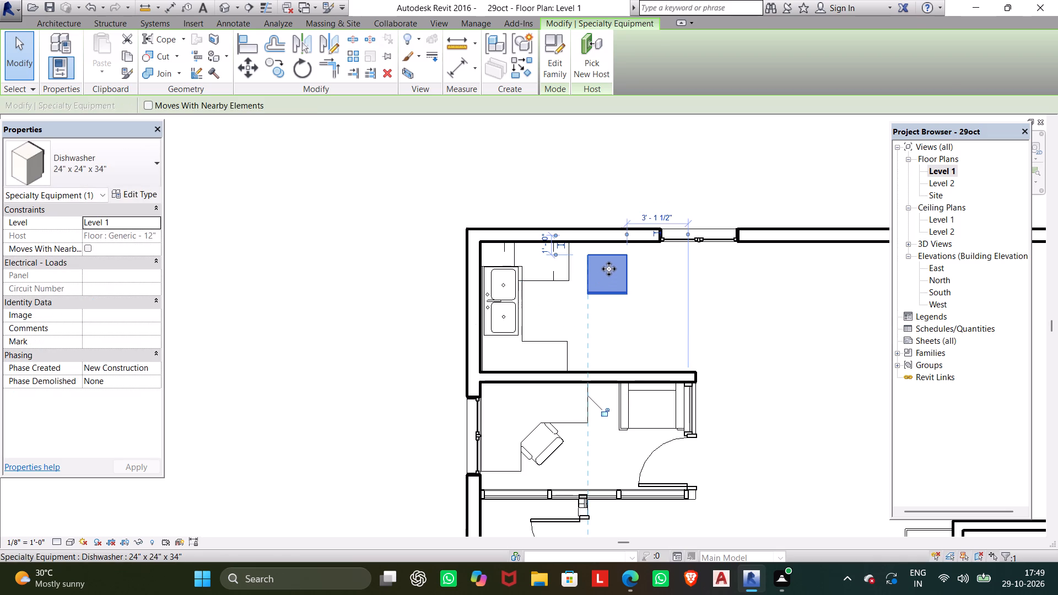
pyautogui.moveTo(609, 269); pyautogui.dragTo(613, 267)
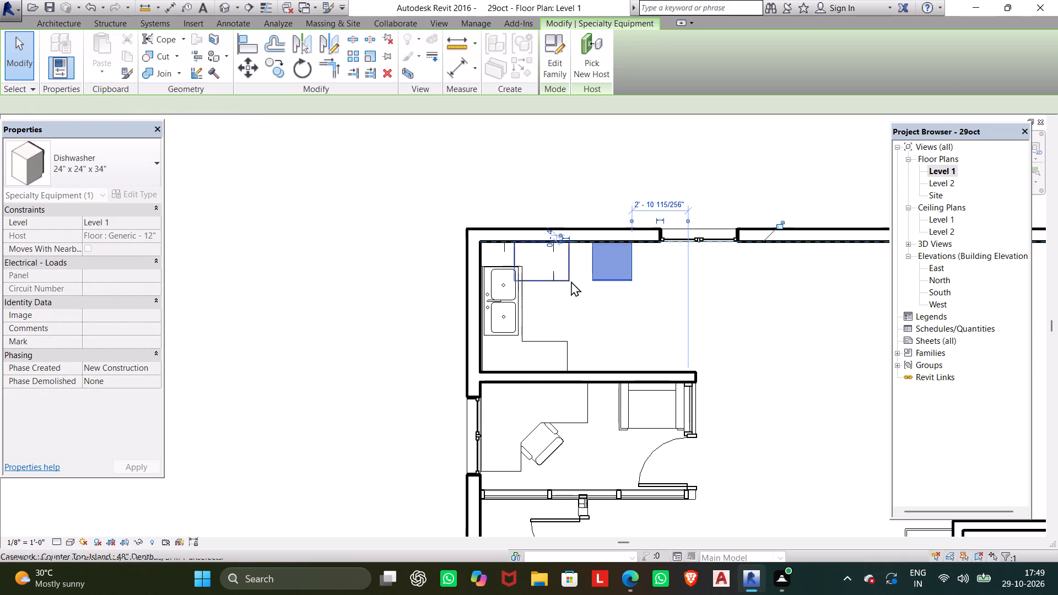
# Shift the island counter top about 1' east along the north wall so it sits beside the relocated dishwasher.
pyautogui.click(568, 273)
pyautogui.press('Escape')
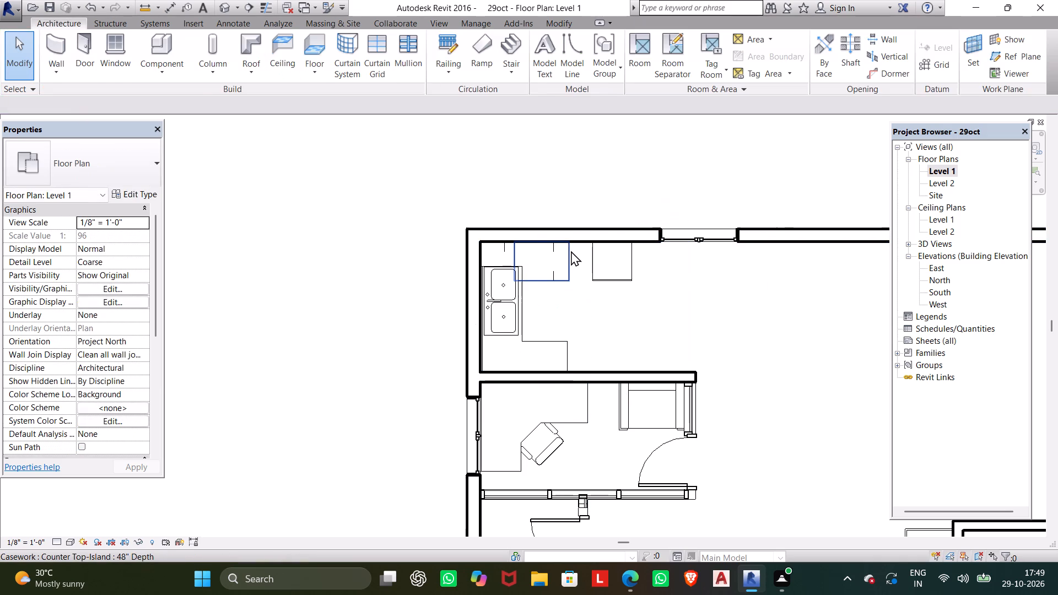
pyautogui.click(571, 251)
pyautogui.press('Right')
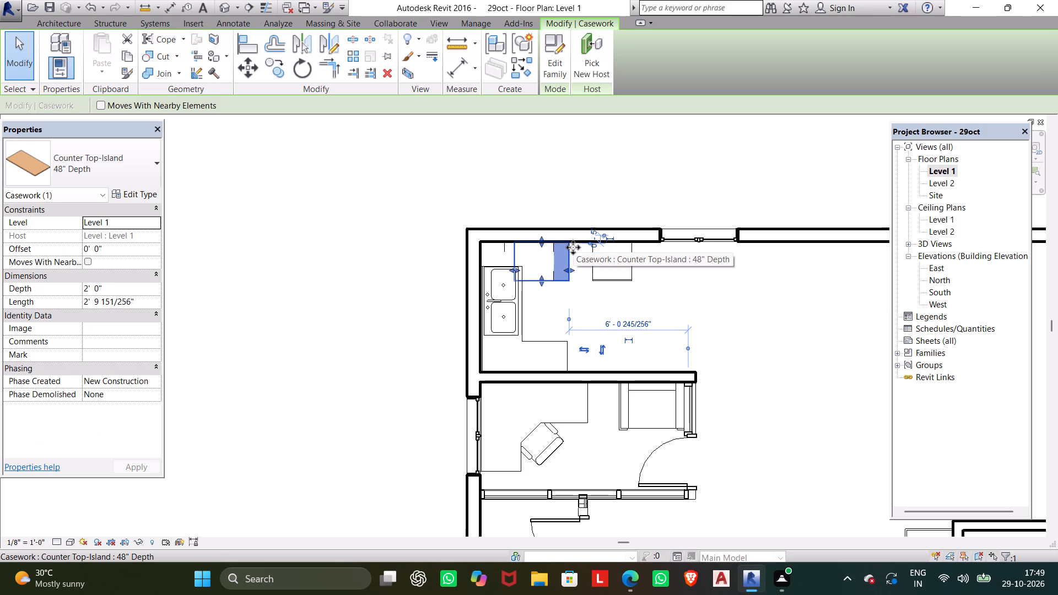
pyautogui.press('Right')
pyautogui.press('Right')
pyautogui.press('Right')
pyautogui.press('Right')
pyautogui.press('Right')
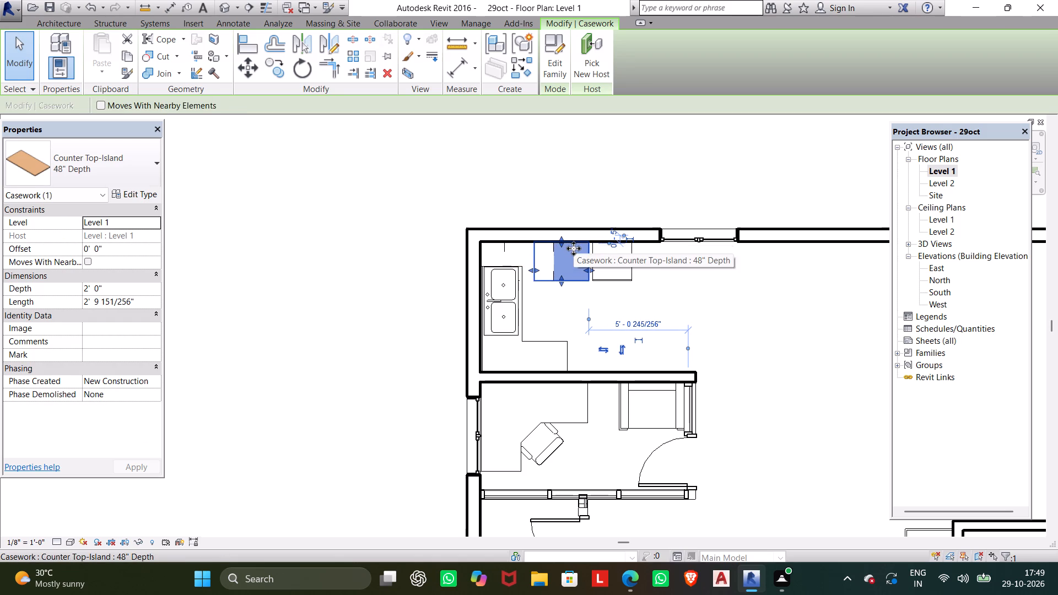
# Rotate the L-shaped counter top with sink 180° and move it back outside, west of the upper-left room.
pyautogui.click(505, 268)
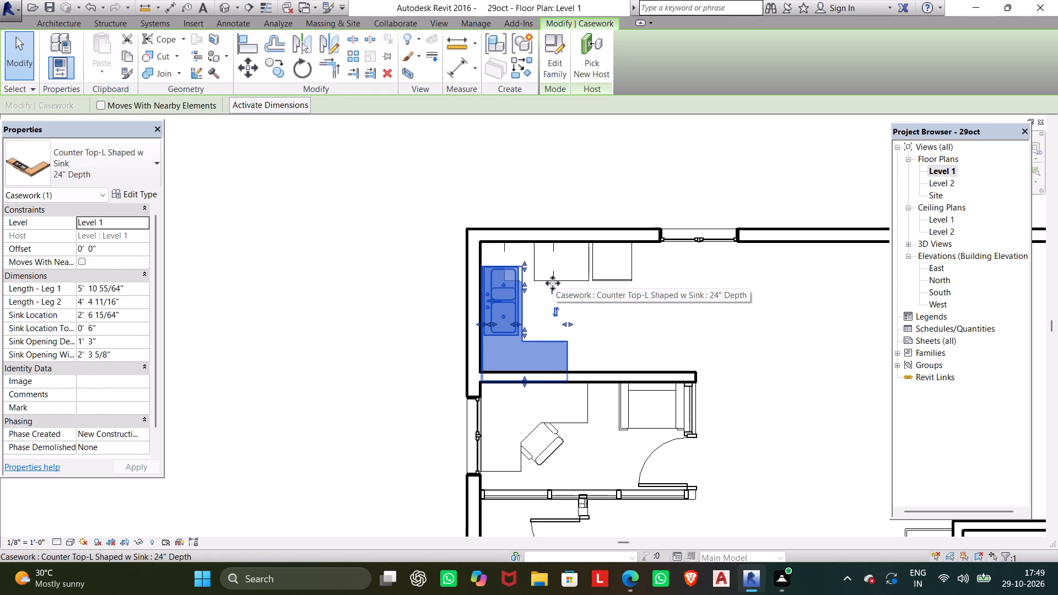
pyautogui.press('space')
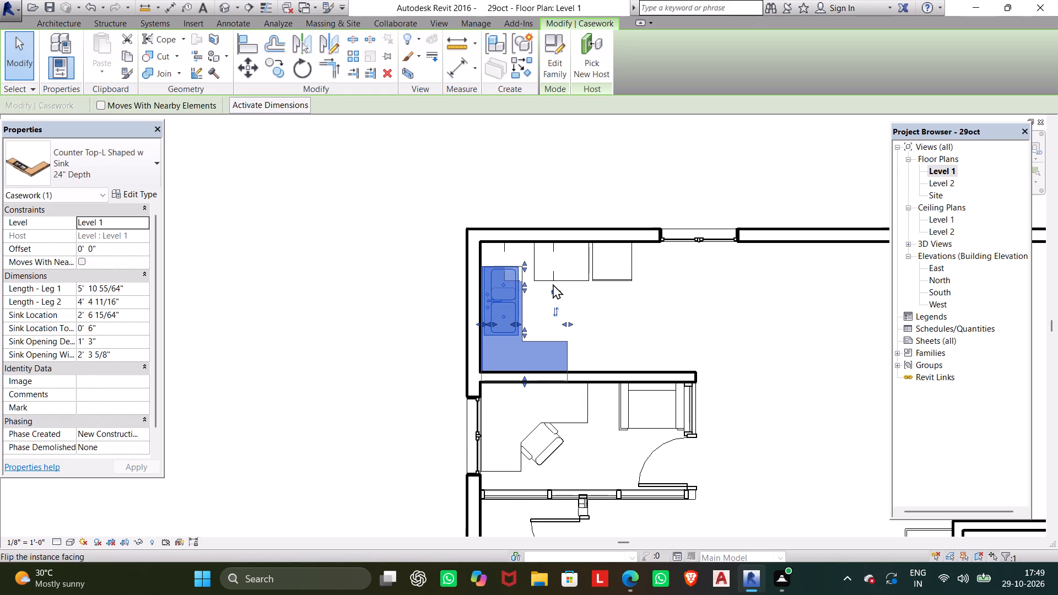
pyautogui.press('space')
pyautogui.moveTo(430, 380); pyautogui.dragTo(418, 369)
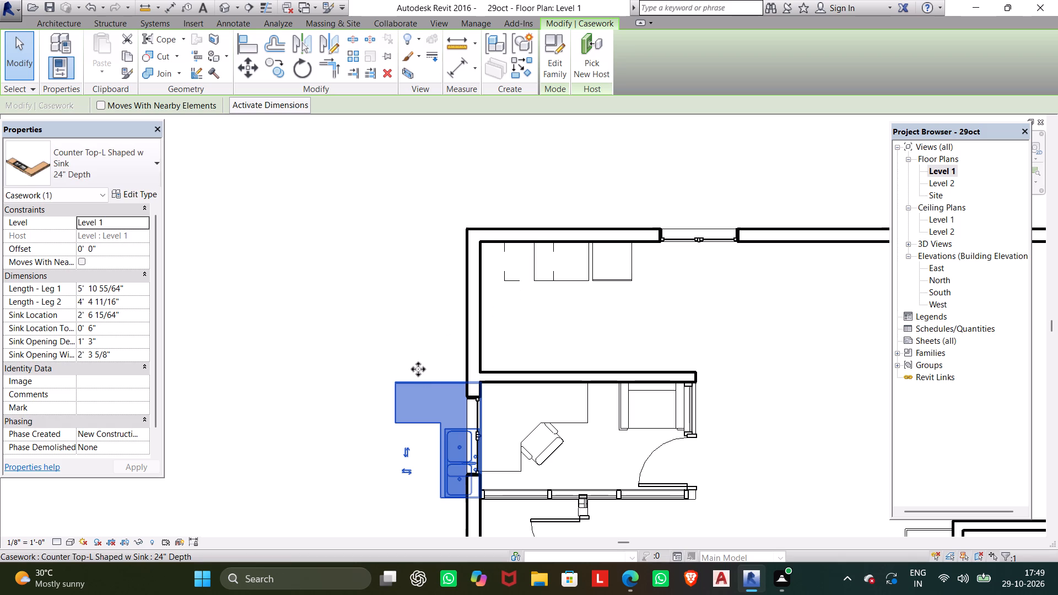
pyautogui.moveTo(418, 369); pyautogui.dragTo(312, 205)
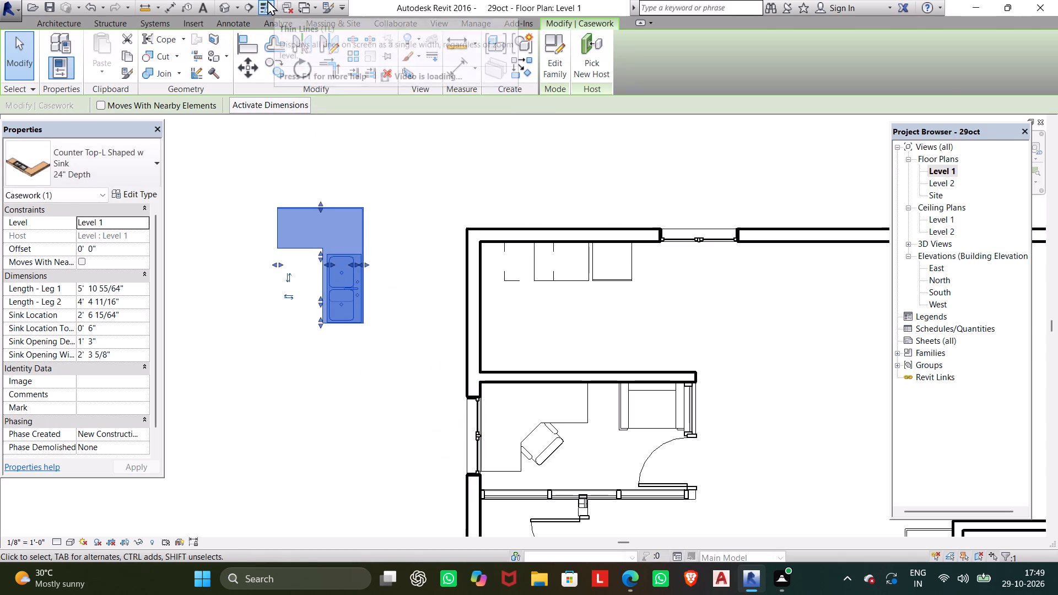
# Examine the arrangement of the L-shaped counter top, island counter top and dishwasher in the 3D view.
pyautogui.click(221, 7)
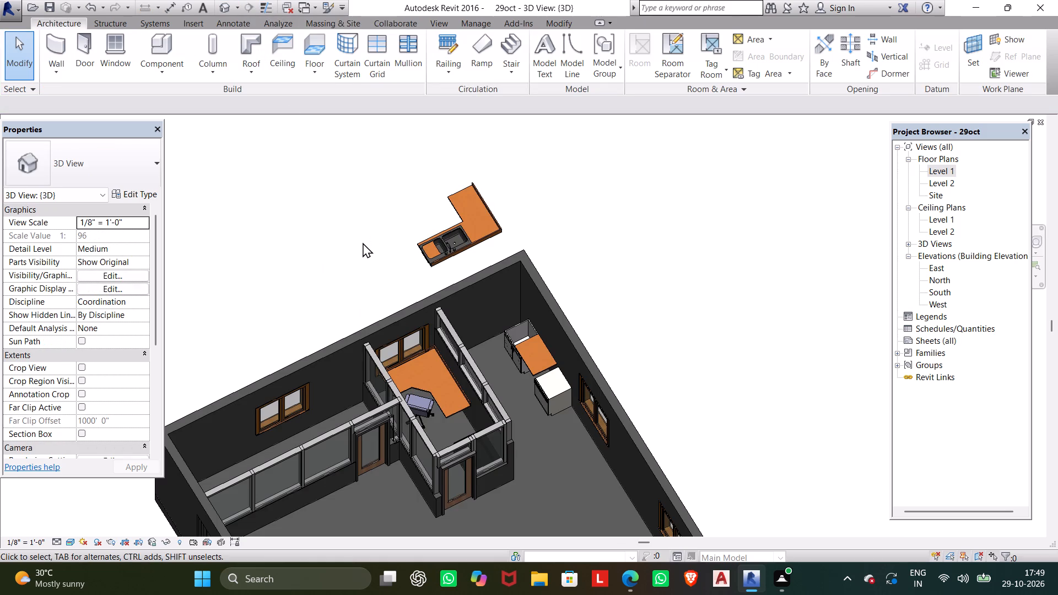
pyautogui.keyDown('shift'); pyautogui.scroll(1, 361, 244); pyautogui.keyUp('shift')
pyautogui.keyDown('shift'); pyautogui.moveTo(361, 244); pyautogui.dragTo(569, 205, button='middle'); pyautogui.keyUp('shift')
pyautogui.keyDown('shift'); pyautogui.scroll(1, 569, 205); pyautogui.keyUp('shift')
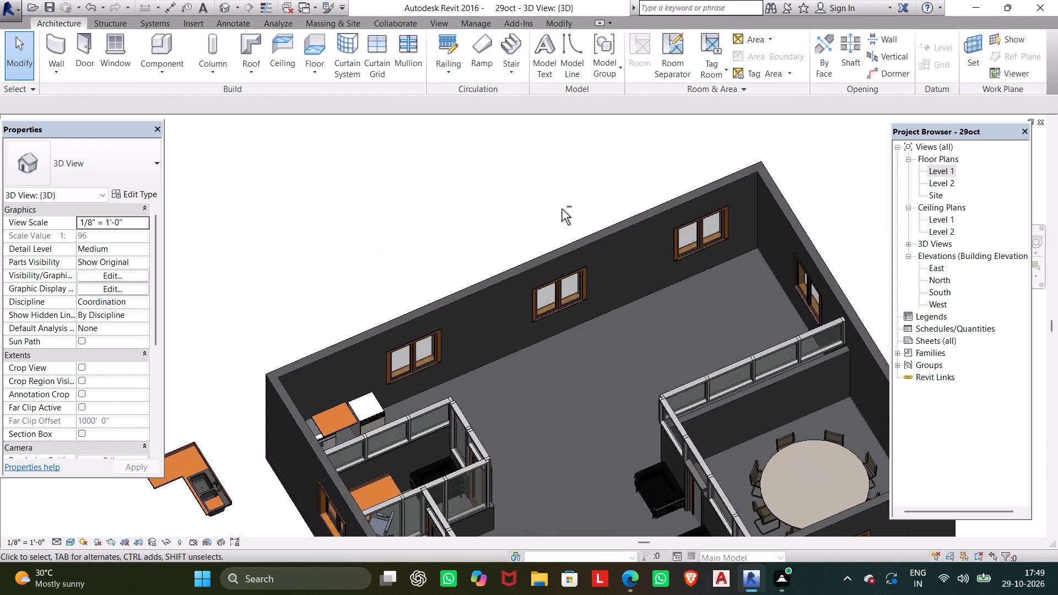
pyautogui.moveTo(294, 358); pyautogui.dragTo(420, 282, button='middle')
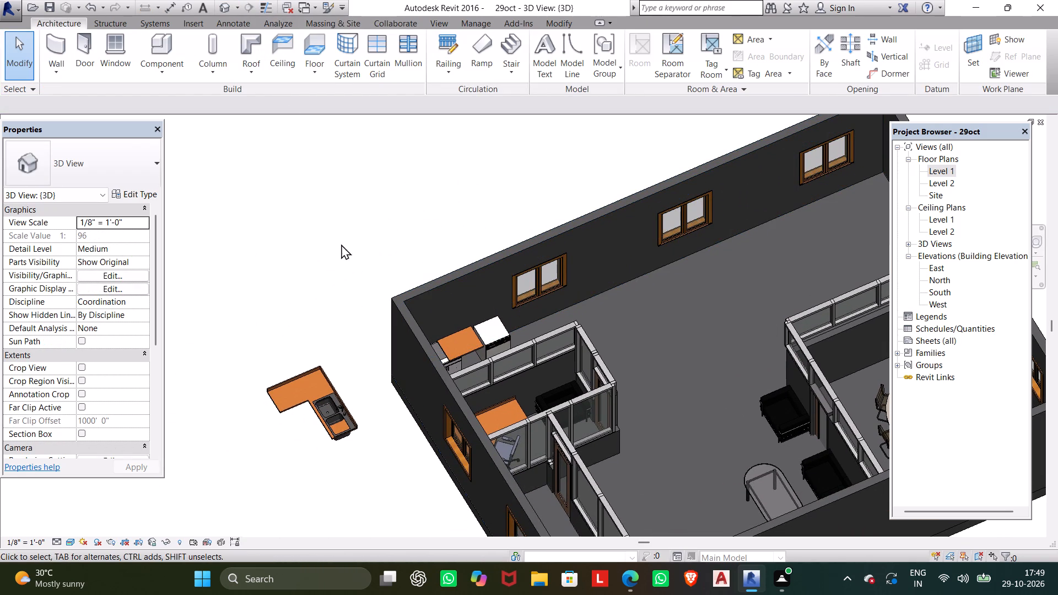
pyautogui.doubleClick(936, 170)
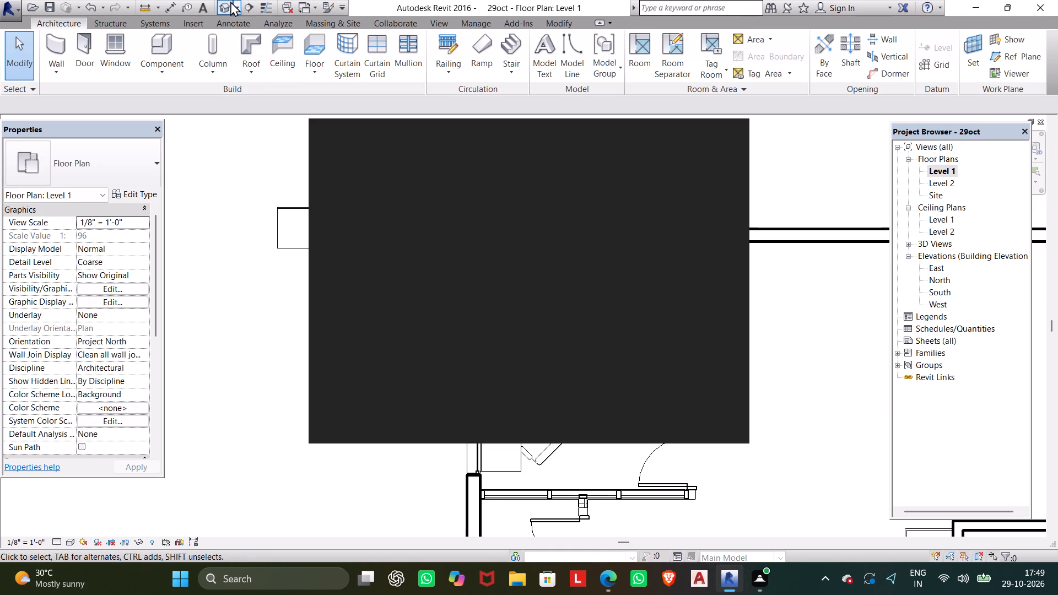
pyautogui.click(222, 4)
pyautogui.click(721, 136)
pyautogui.click(721, 136)
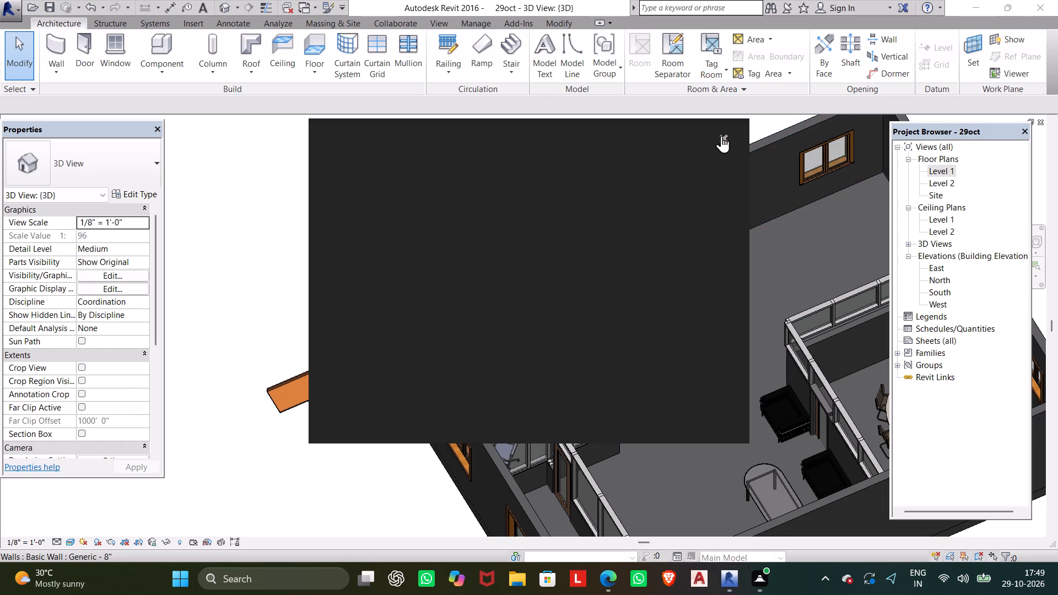
pyautogui.click(721, 136)
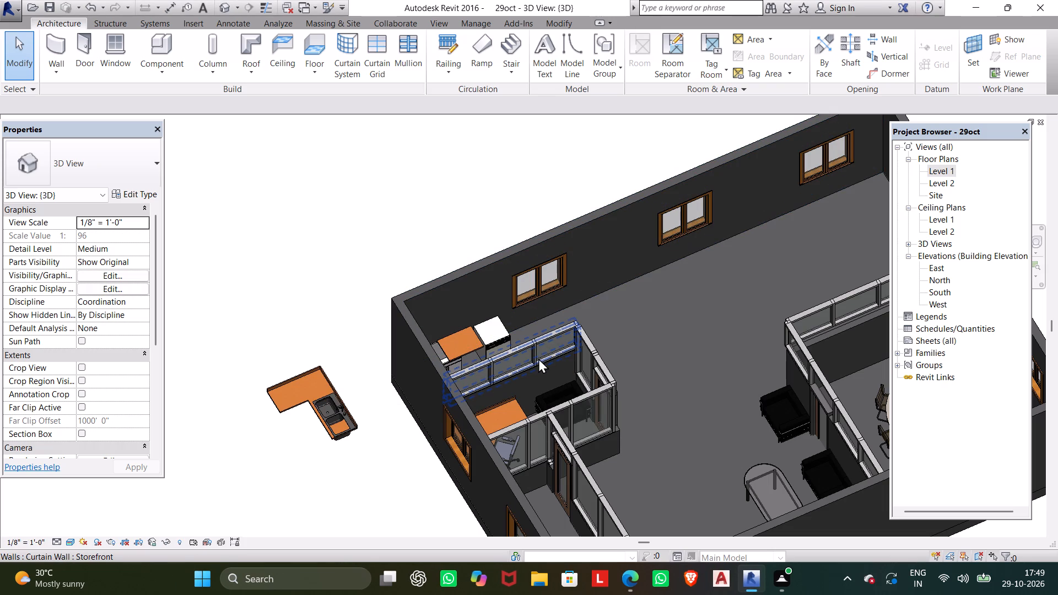
# In 3D, move the 30" double-door sink base cabinet east along the north wall until it sits beneath the island counter top.
pyautogui.keyDown('shift'); pyautogui.moveTo(536, 359); pyautogui.dragTo(476, 371, button='middle'); pyautogui.keyUp('shift')
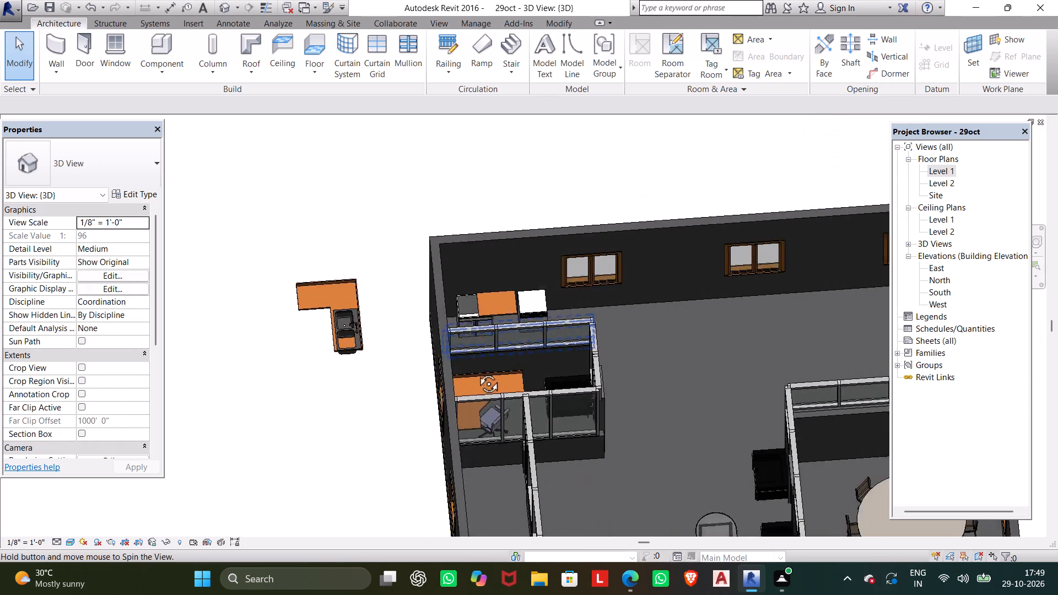
pyautogui.keyDown('shift'); pyautogui.moveTo(476, 371); pyautogui.dragTo(465, 391, button='middle'); pyautogui.keyUp('shift')
pyautogui.scroll(1, 465, 374)
pyautogui.click(474, 274)
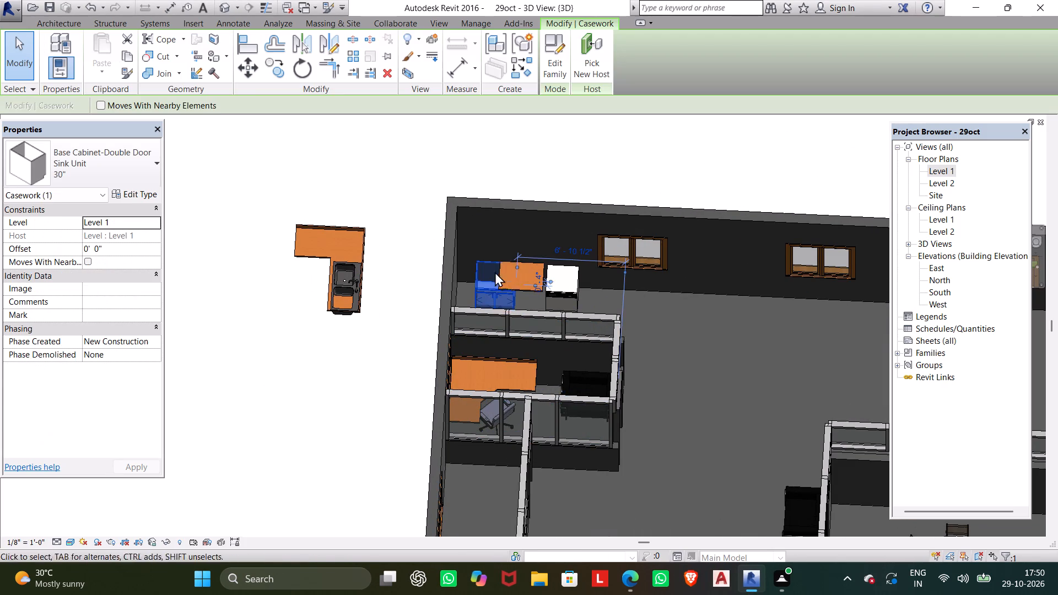
pyautogui.press('Right')
pyautogui.press('Right')
pyautogui.press('Right')
pyautogui.press('Right')
pyautogui.press('Right')
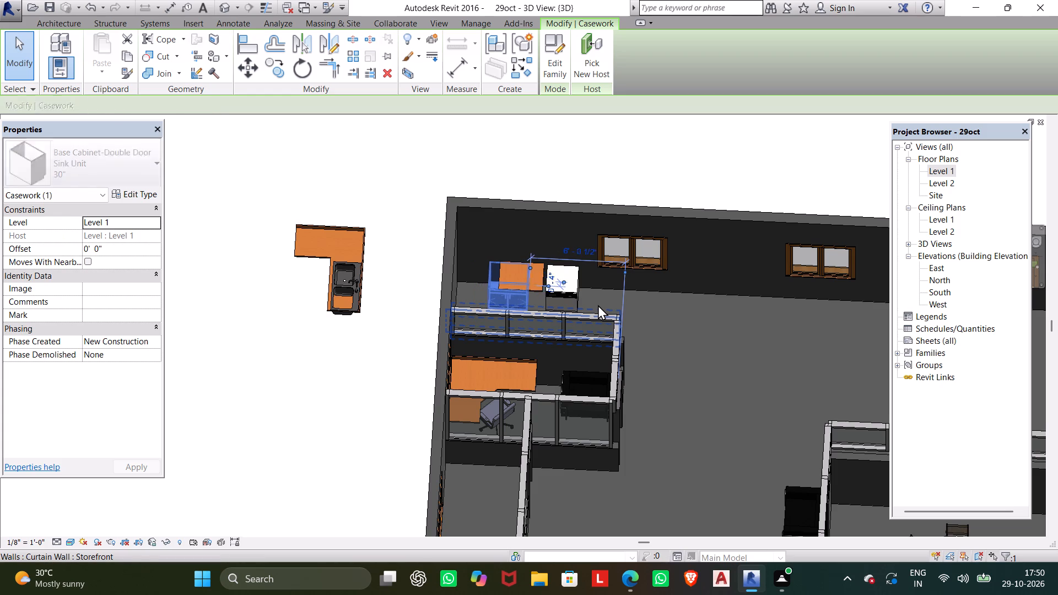
pyautogui.press('Right')
pyautogui.press('Right')
pyautogui.press('Right')
pyautogui.press('Right')
pyautogui.press('Right')
pyautogui.press('Right')
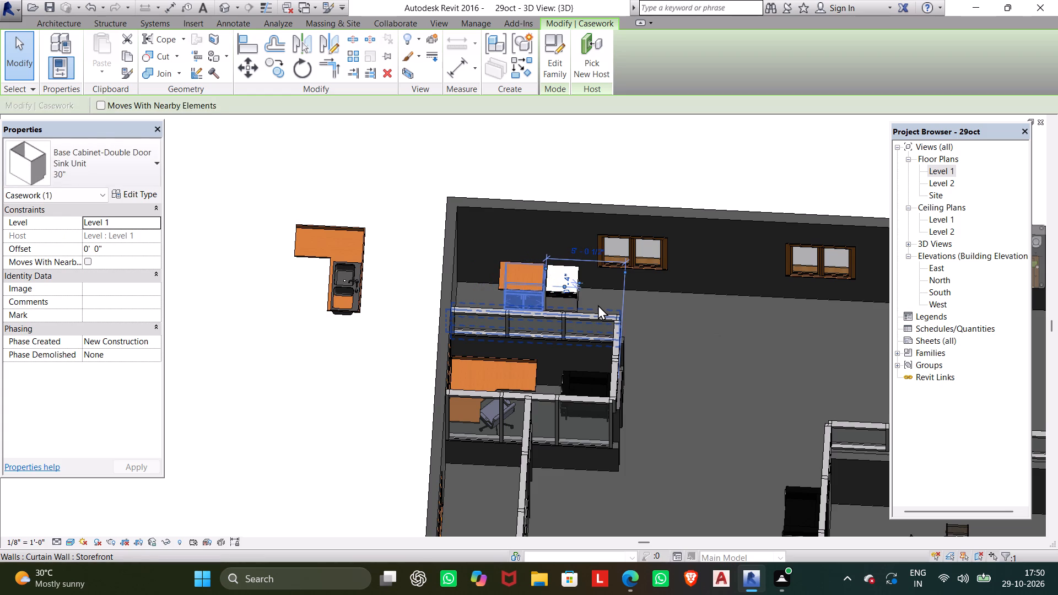
pyautogui.press('Down')
pyautogui.press('Down')
pyautogui.press('Up')
pyautogui.press('Up')
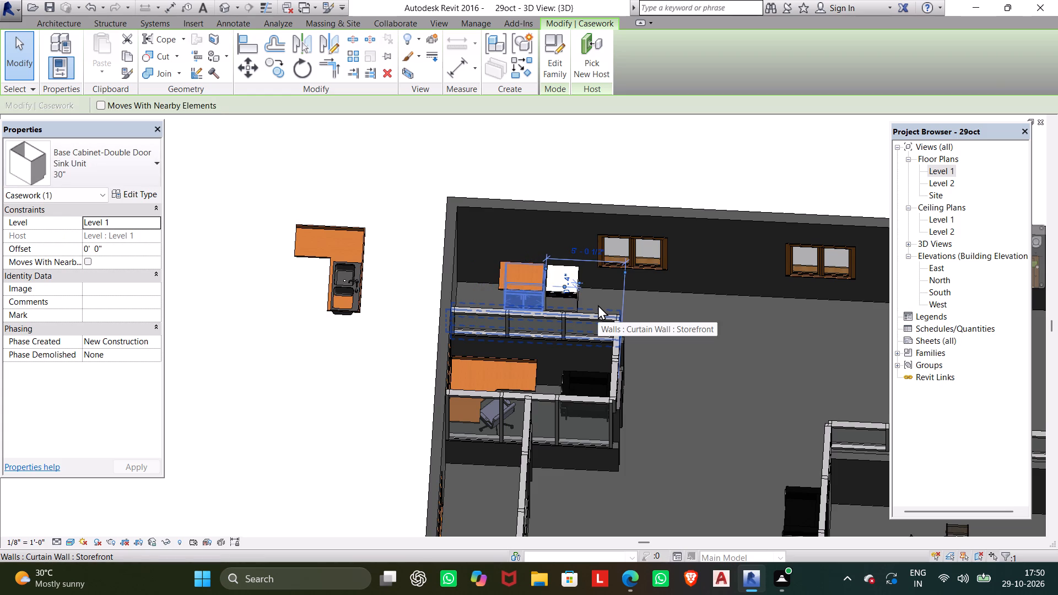
pyautogui.press('Left')
pyautogui.press('Left')
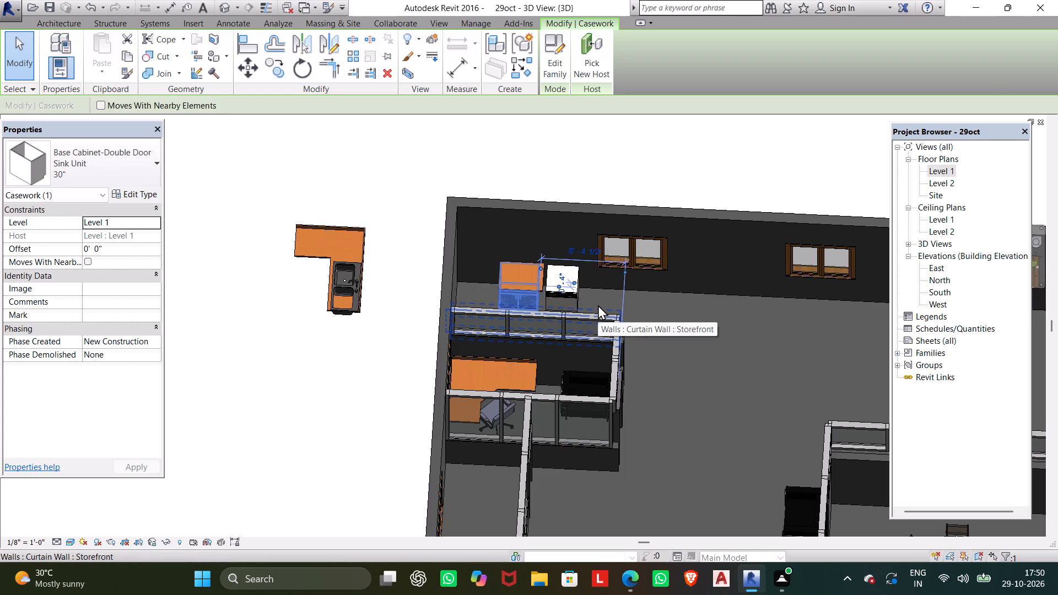
pyautogui.click(200, 165)
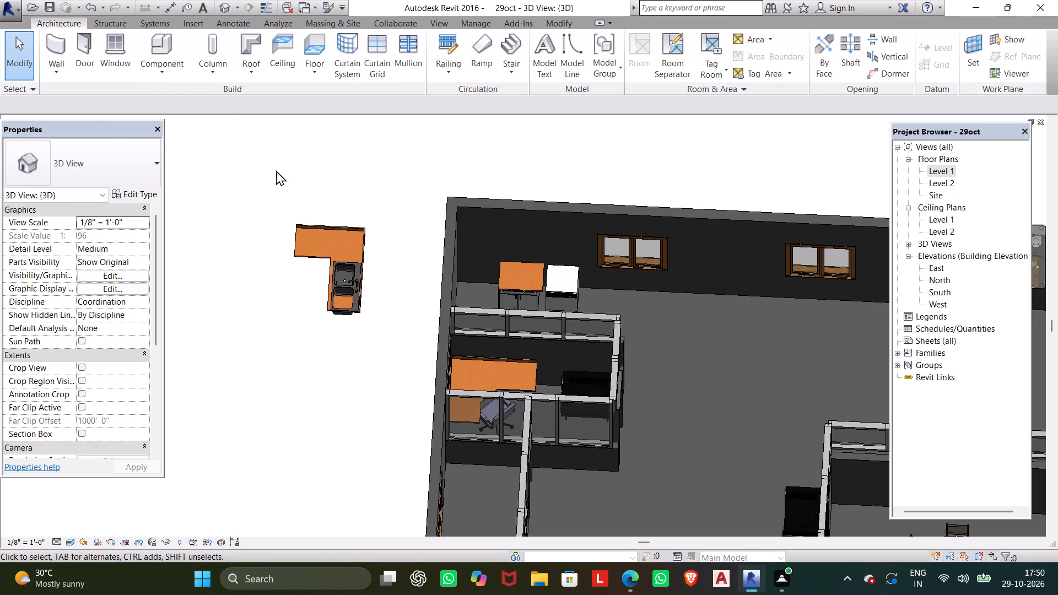
# Nudge the 30" double-door sink base cabinet slightly east until it lines up beneath the island counter top.
pyautogui.click(537, 300)
pyautogui.press('Right')
pyautogui.press('Right')
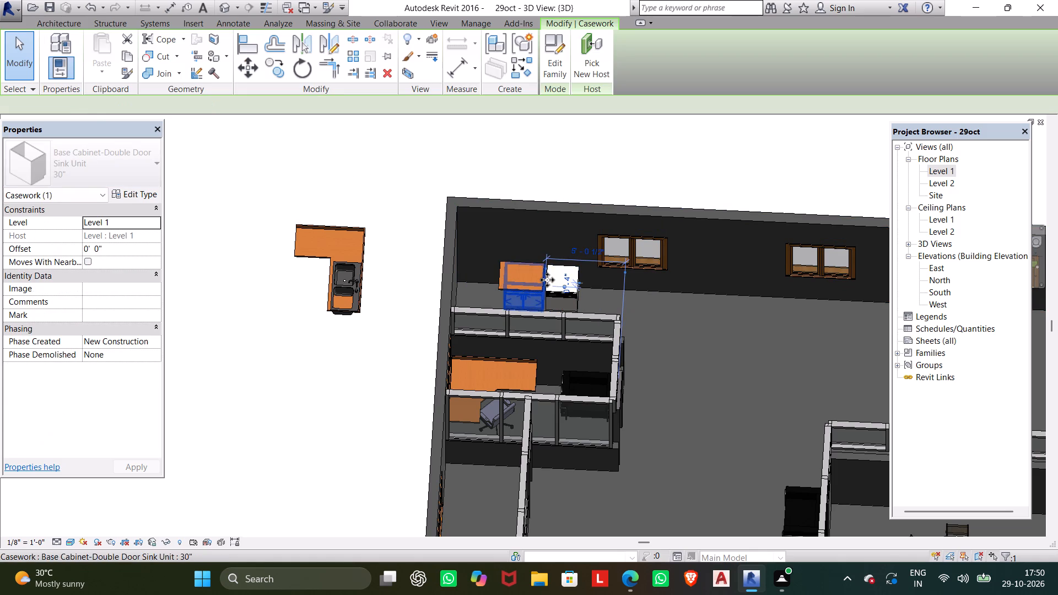
pyautogui.press('Left')
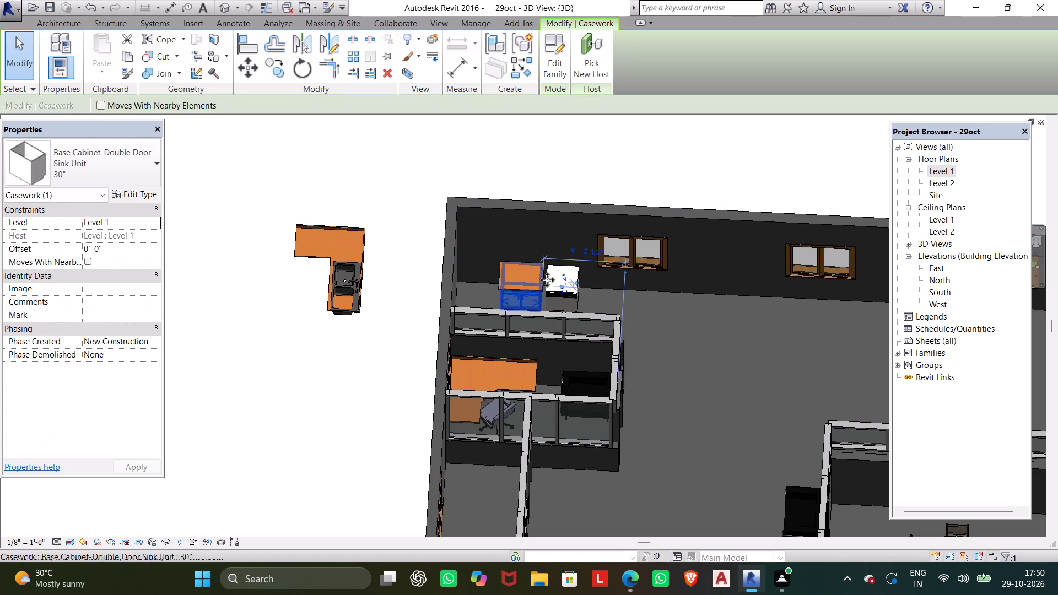
pyautogui.press('Left')
pyautogui.press('Right')
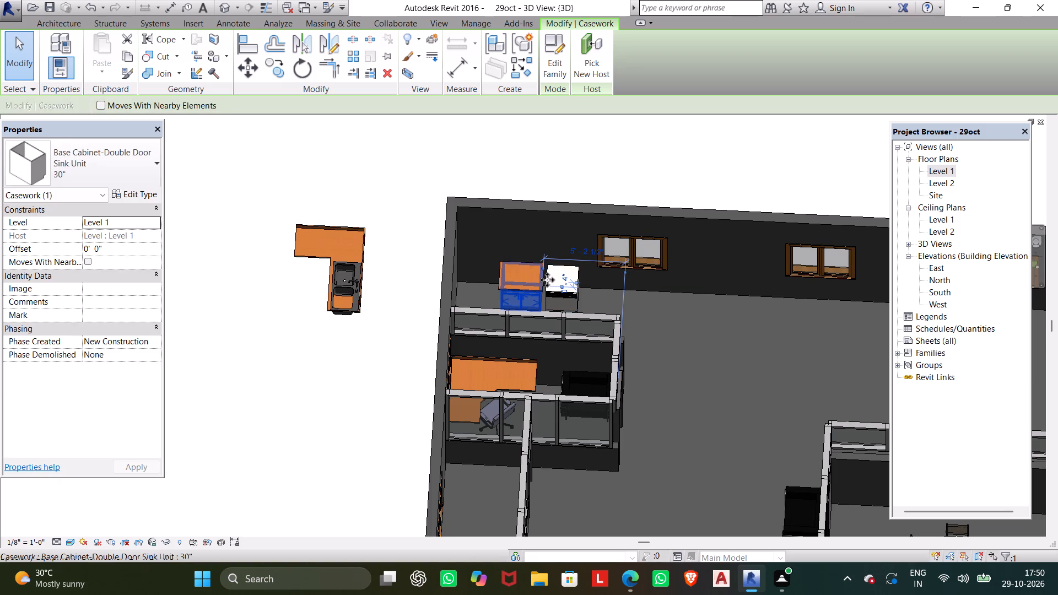
pyautogui.click(277, 187)
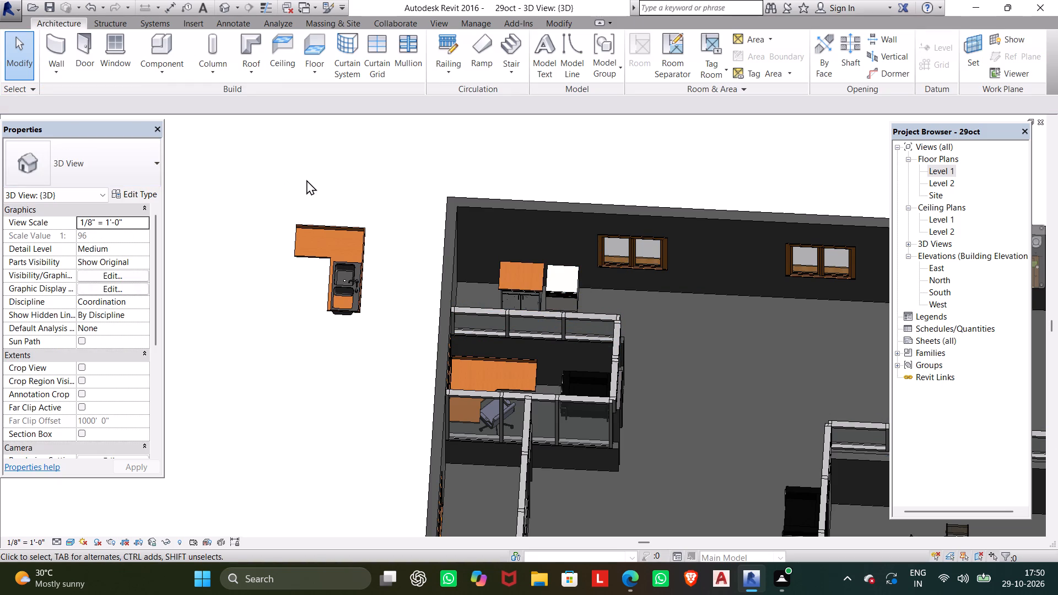
# Mirror a copy of the L-shaped counter top with sink about a north-south axis drawn just west of it.
pyautogui.click(328, 264)
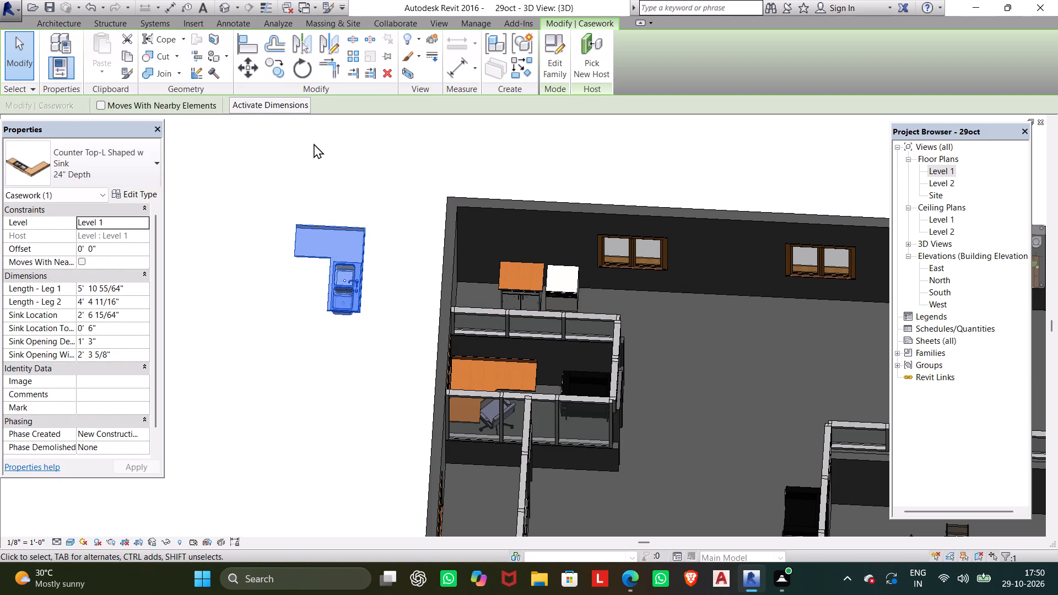
pyautogui.click(327, 35)
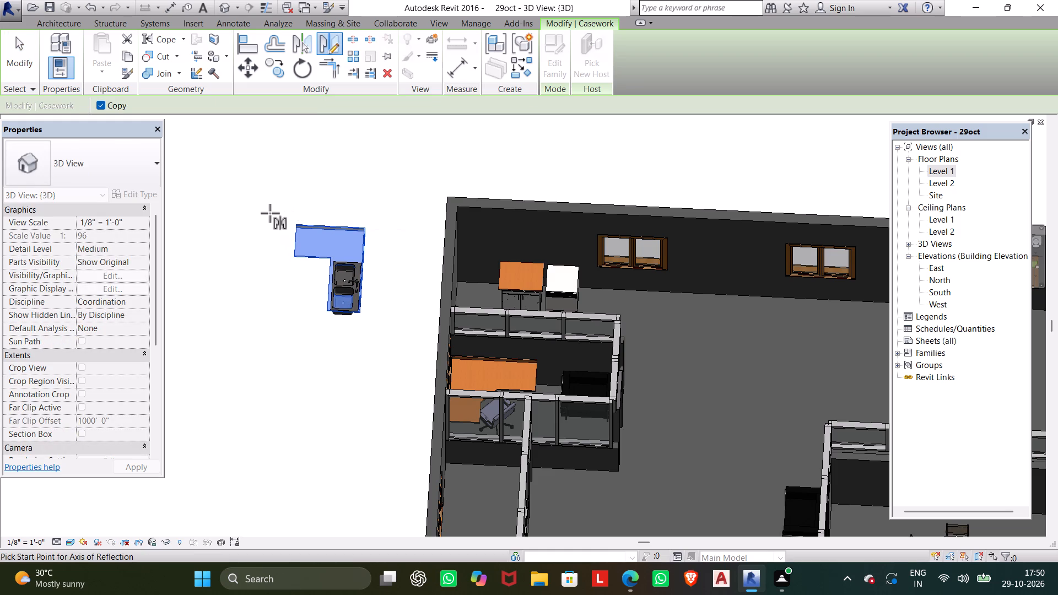
pyautogui.moveTo(275, 202); pyautogui.dragTo(271, 230)
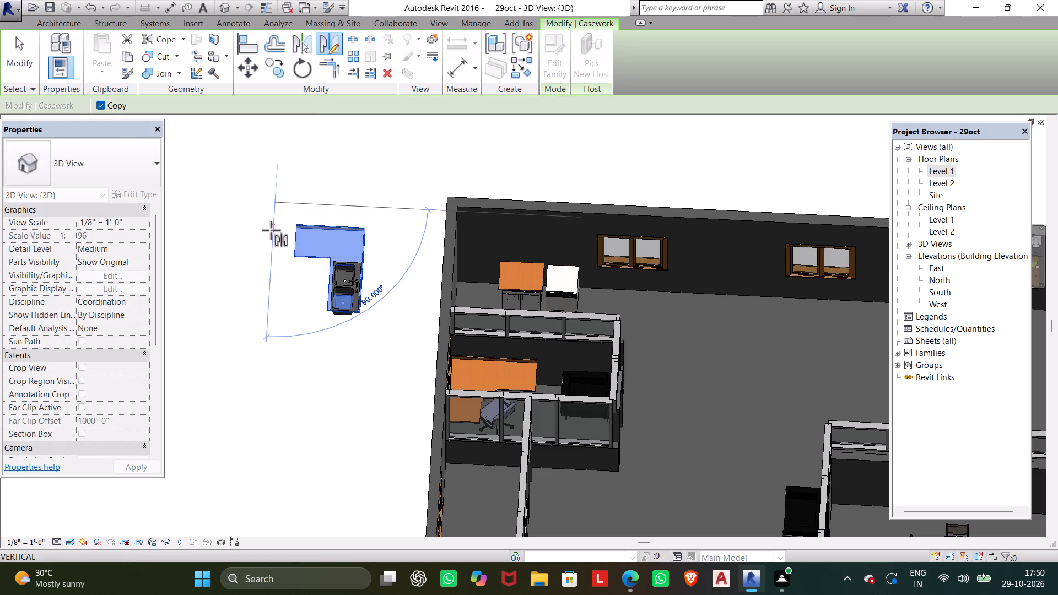
pyautogui.moveTo(271, 230); pyautogui.dragTo(305, 254)
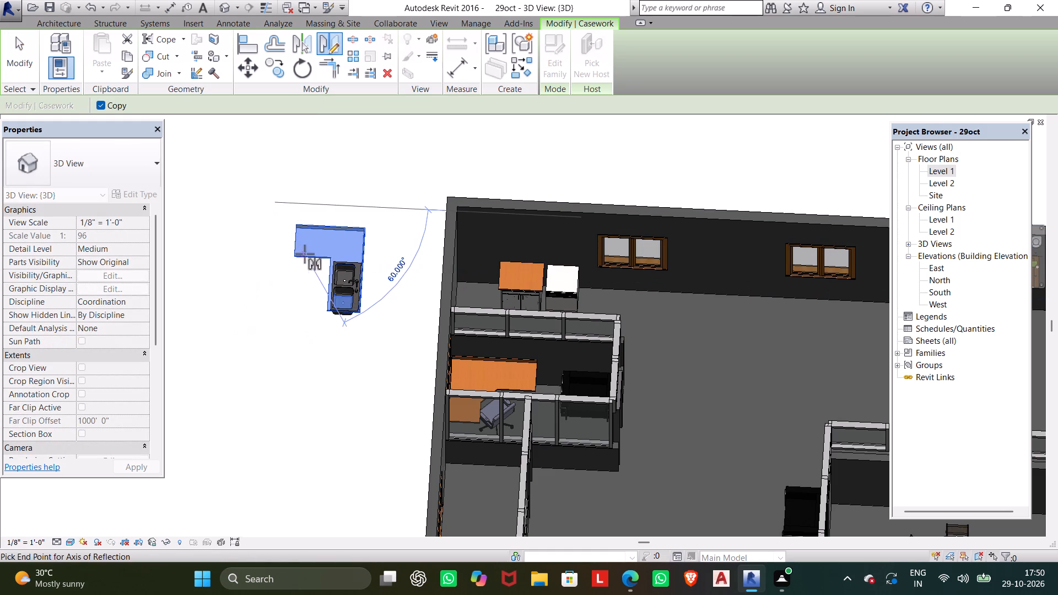
pyautogui.moveTo(305, 254); pyautogui.dragTo(306, 252)
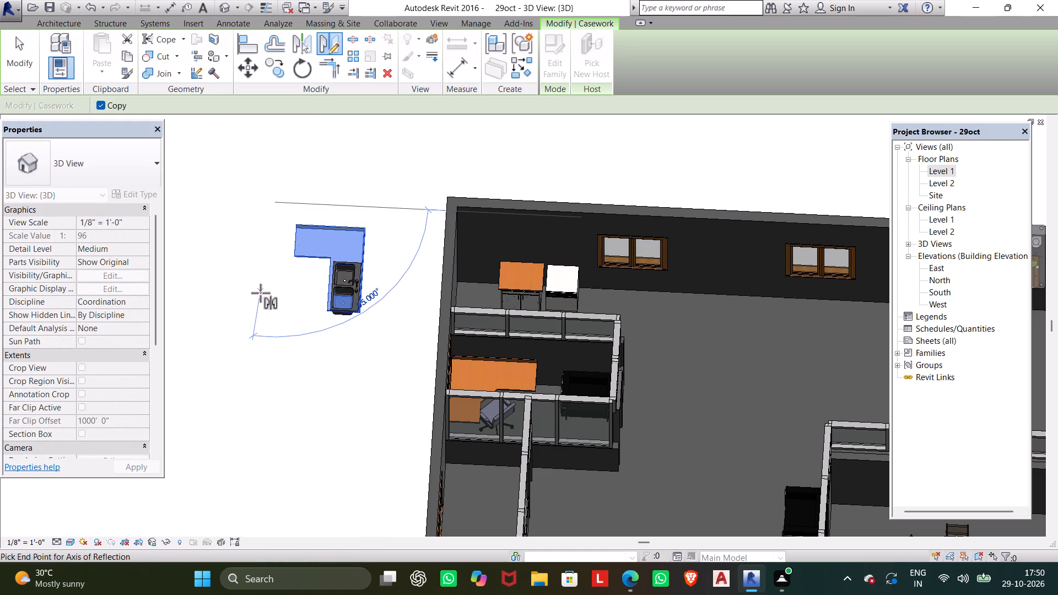
pyautogui.click(262, 299)
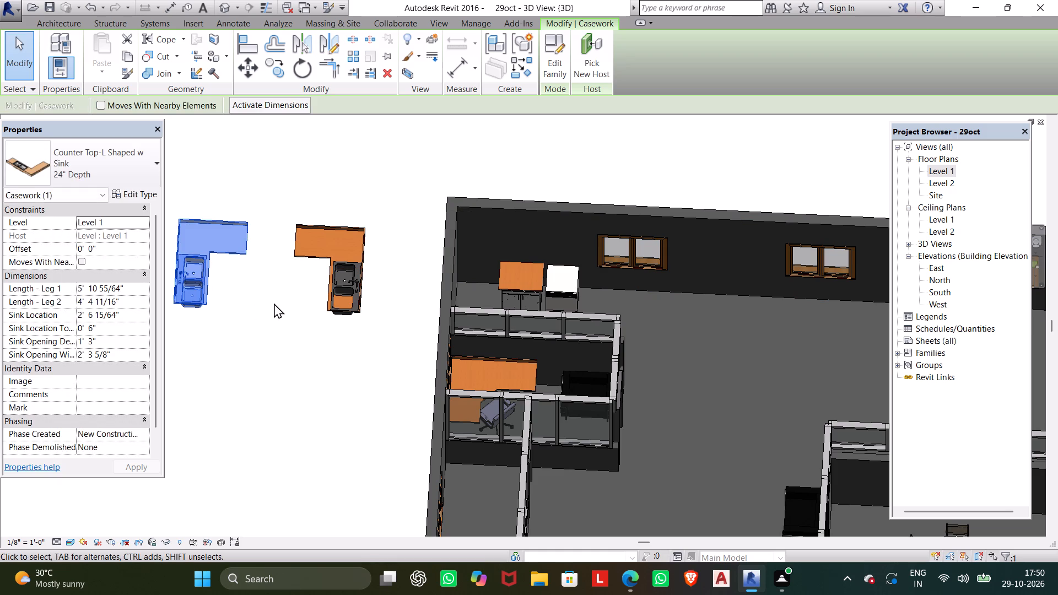
pyautogui.press('Escape')
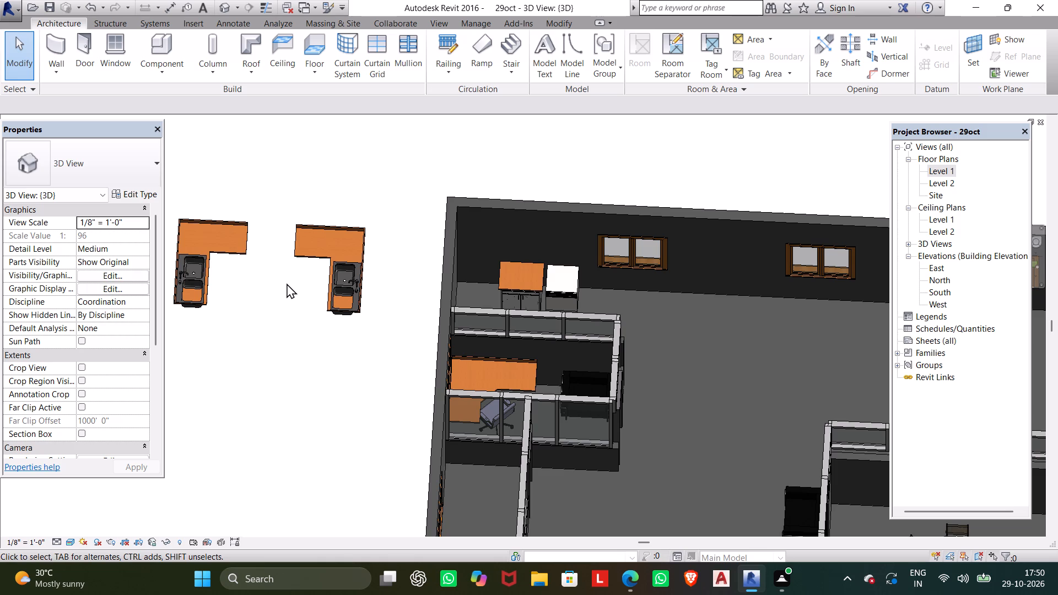
# In the Level 1 floor plan, rotate the mirrored L-shaped counter top 90° counterclockwise so its sink leg runs along the south side.
pyautogui.doubleClick(930, 171)
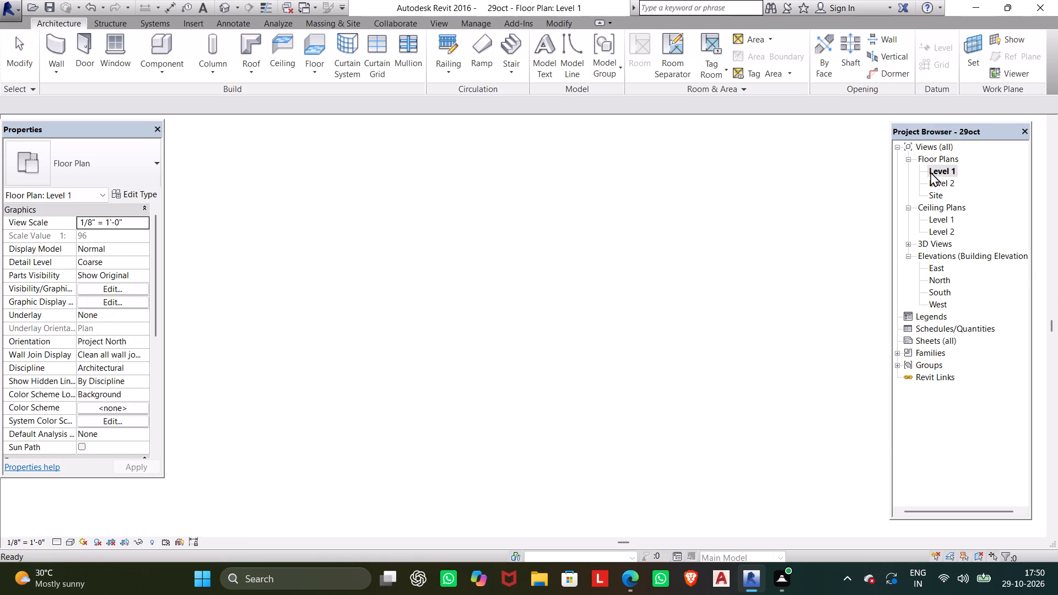
pyautogui.scroll(-1, 736, 223)
pyautogui.moveTo(736, 223); pyautogui.dragTo(792, 190, button='middle')
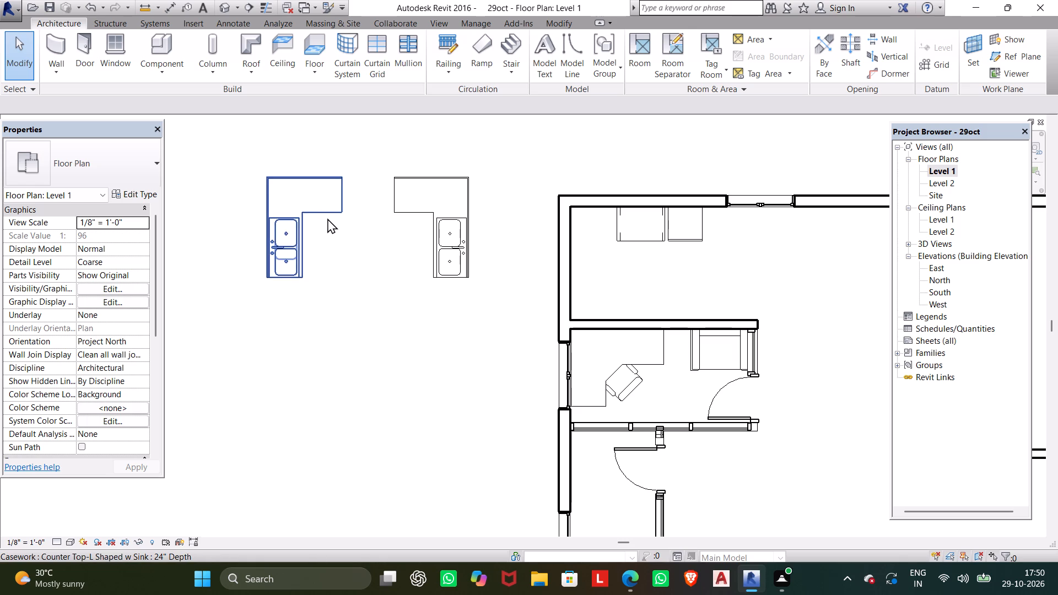
pyautogui.click(307, 205)
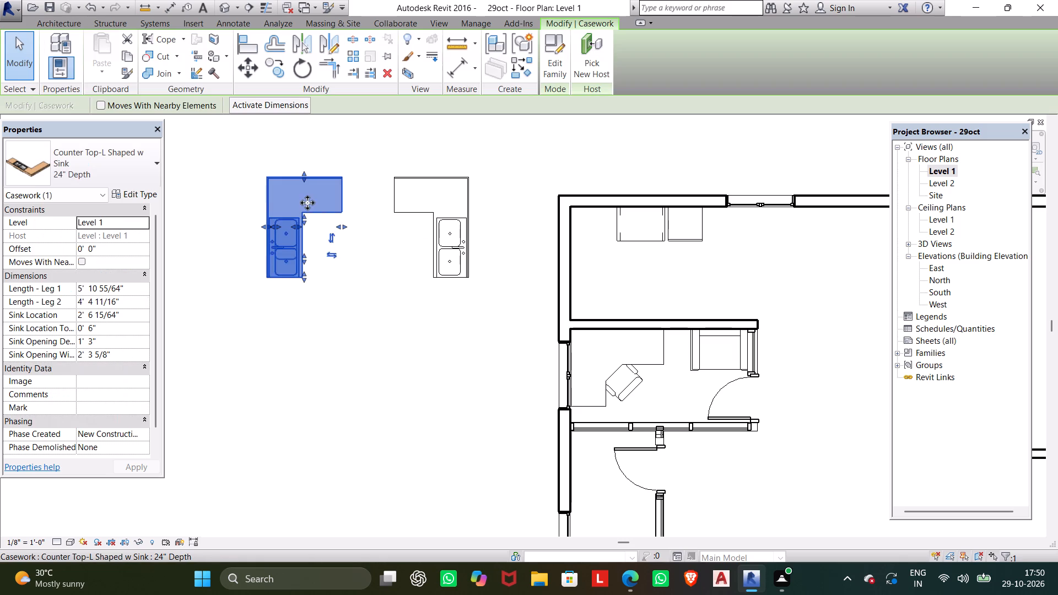
pyautogui.click(297, 66)
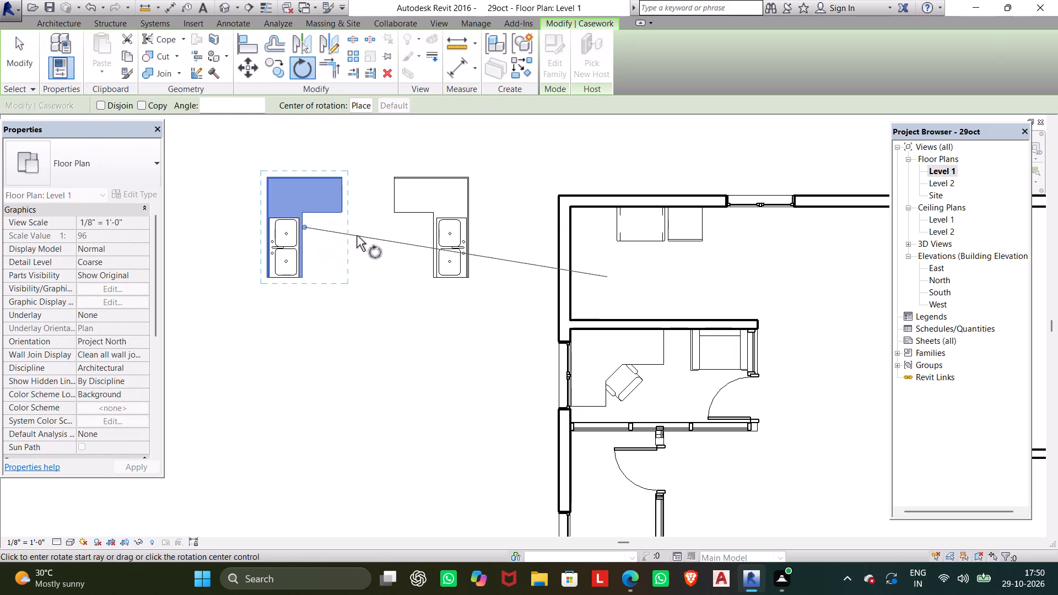
pyautogui.click(533, 225)
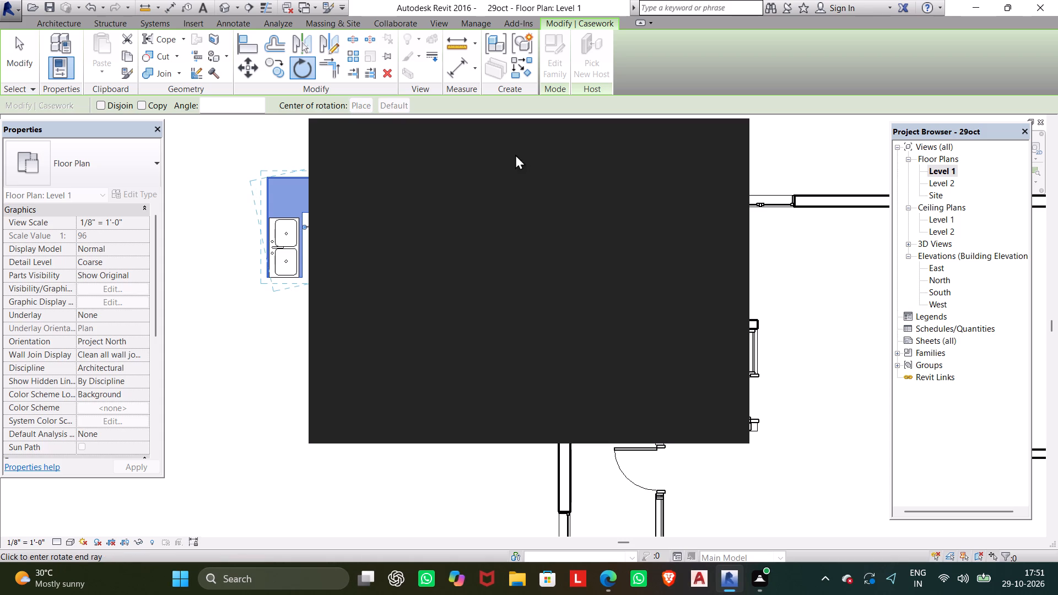
pyautogui.click(726, 139)
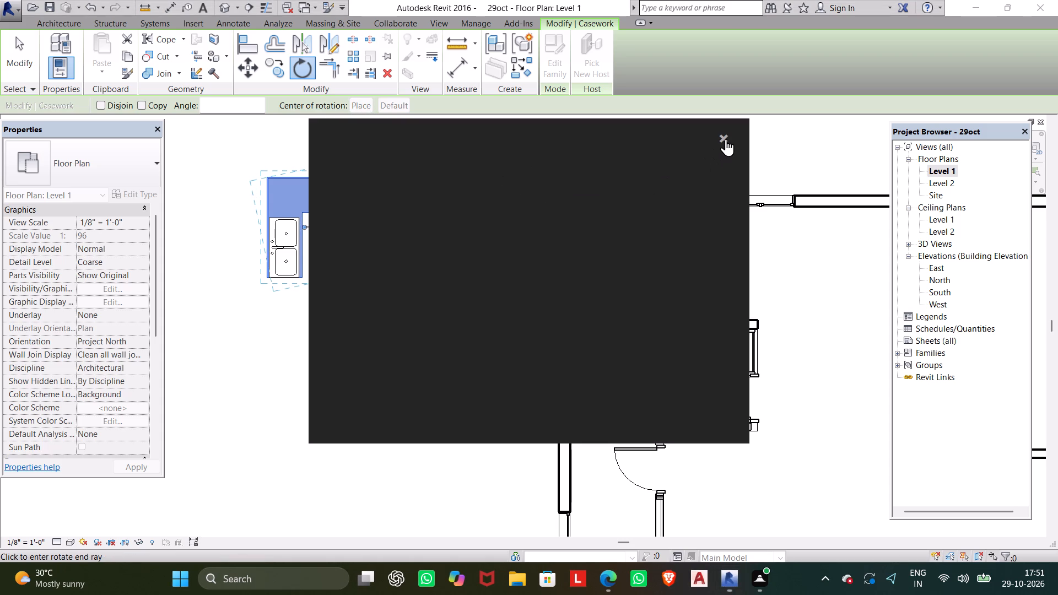
pyautogui.scroll(-2, 466, 180)
pyautogui.moveTo(466, 182); pyautogui.dragTo(500, 269, button='middle')
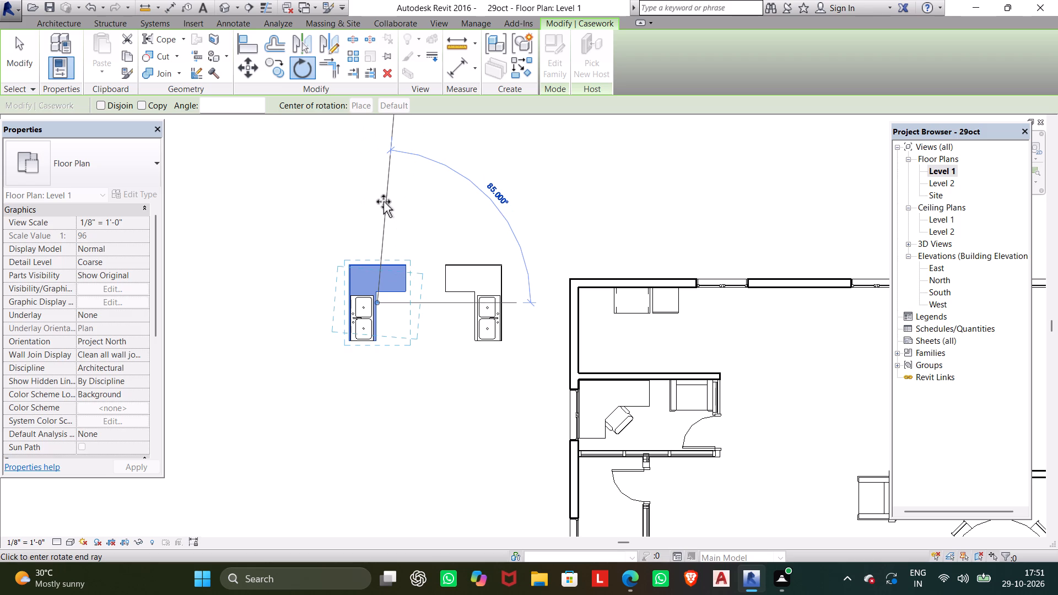
pyautogui.click(382, 201)
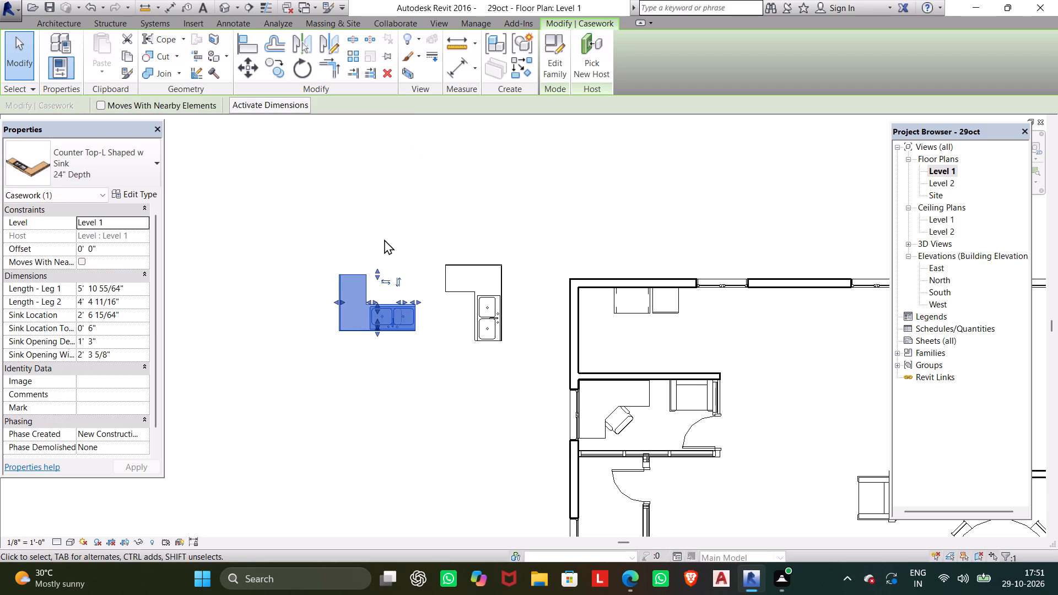
# Move the rotated L-shaped counter top into the southwest corner of the upper-left room, with its sink leg against the south wall.
pyautogui.moveTo(358, 321); pyautogui.dragTo(465, 354)
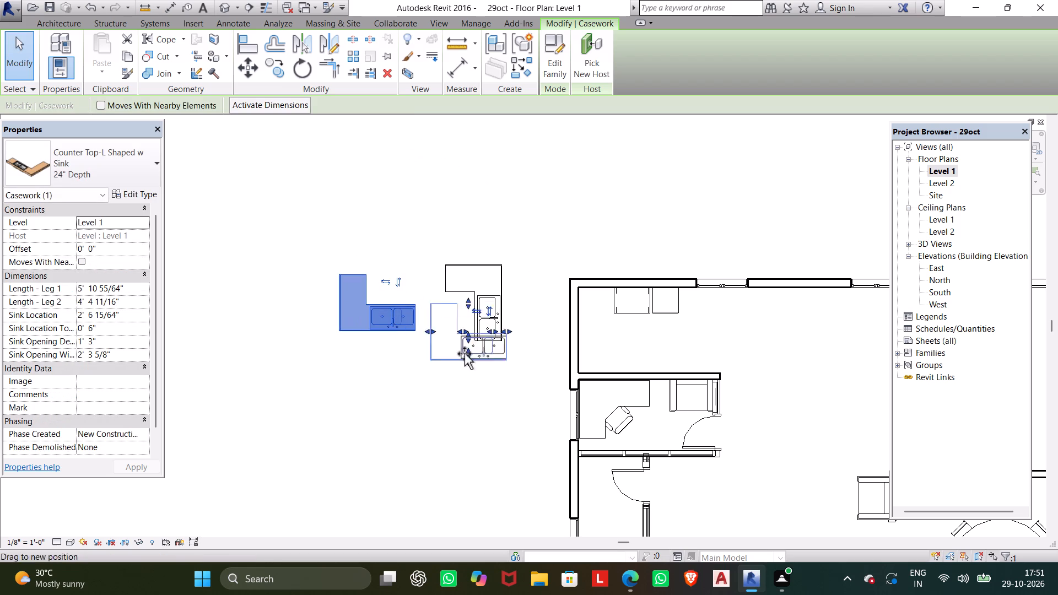
pyautogui.moveTo(465, 354); pyautogui.dragTo(602, 365)
pyautogui.scroll(5, 620, 347)
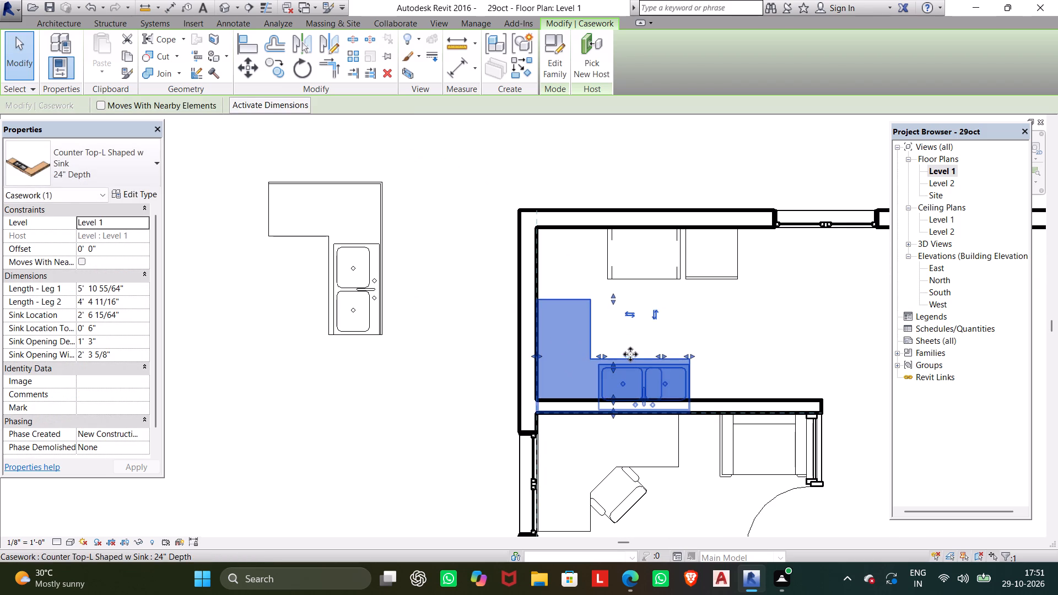
pyautogui.press('Up')
pyautogui.press('Up')
pyautogui.press('Up')
pyautogui.press('Up')
pyautogui.press('Up')
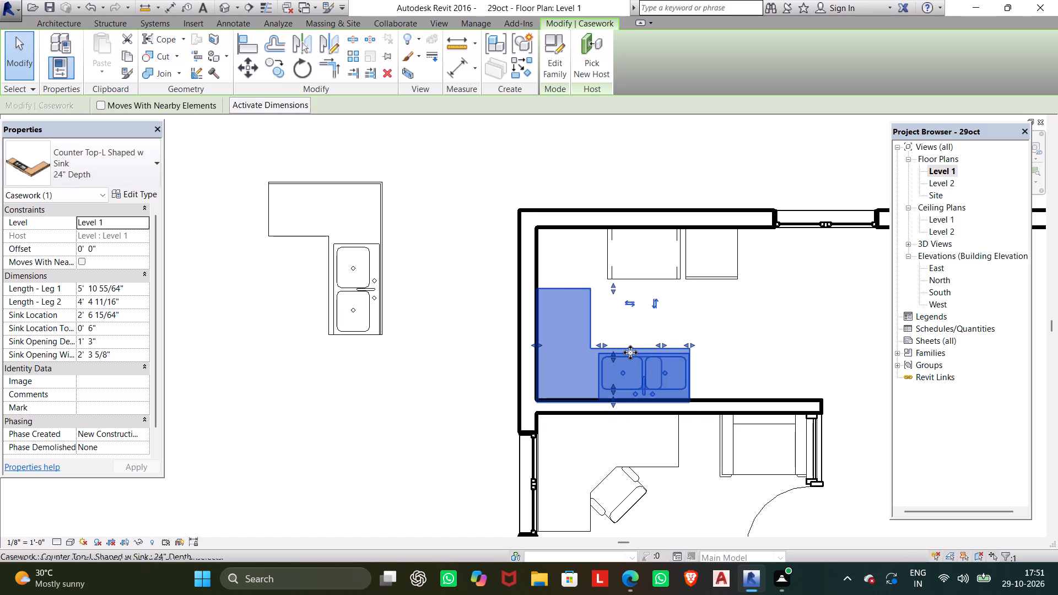
# Stretch the counter top's west leg north to the north wall, making Leg 2 6' 9" long.
pyautogui.click(554, 293)
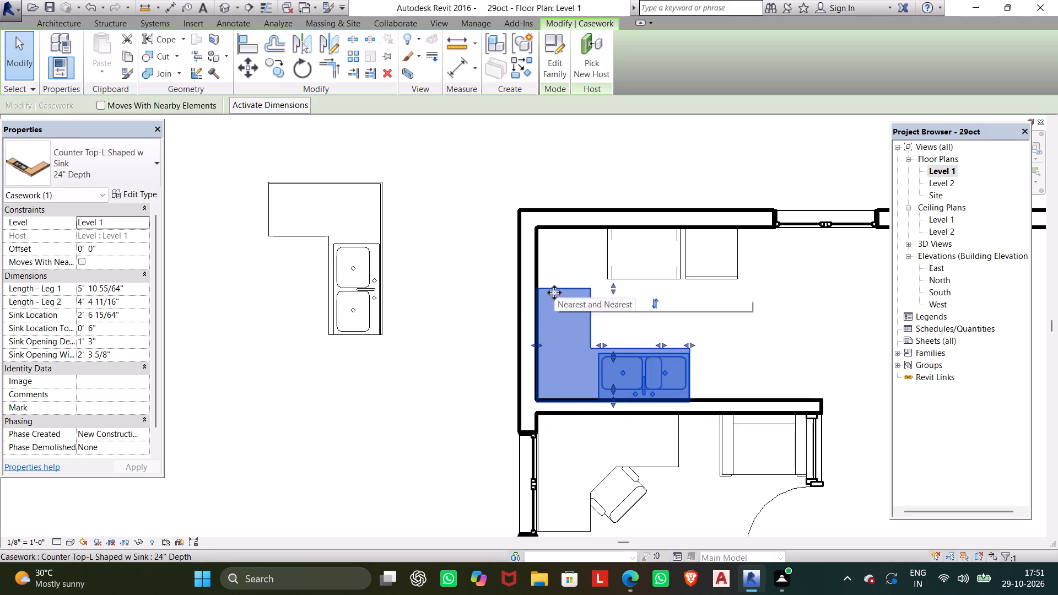
pyautogui.moveTo(614, 286); pyautogui.dragTo(615, 231)
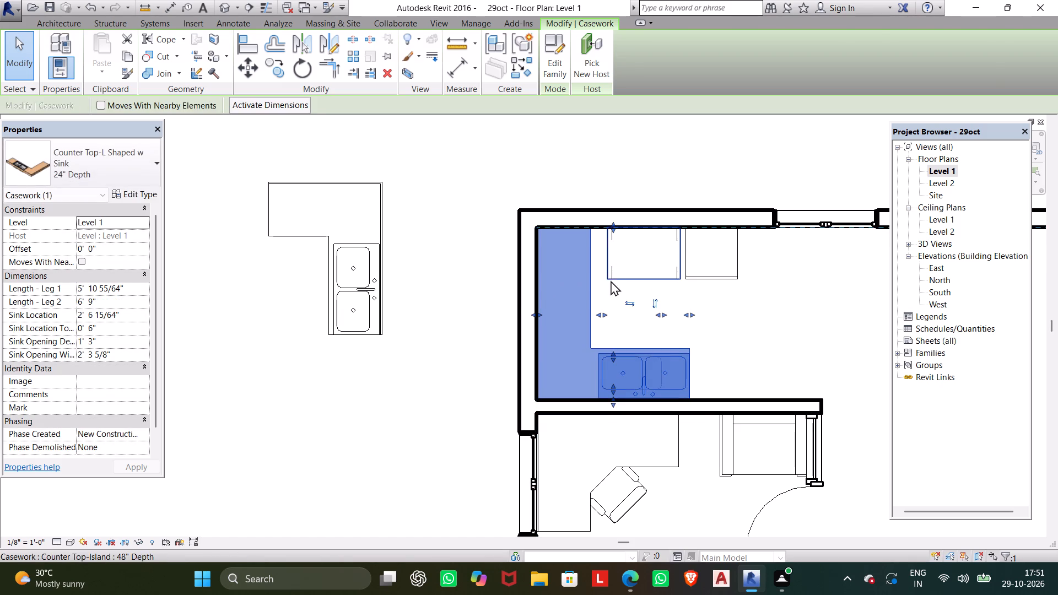
pyautogui.press('Escape')
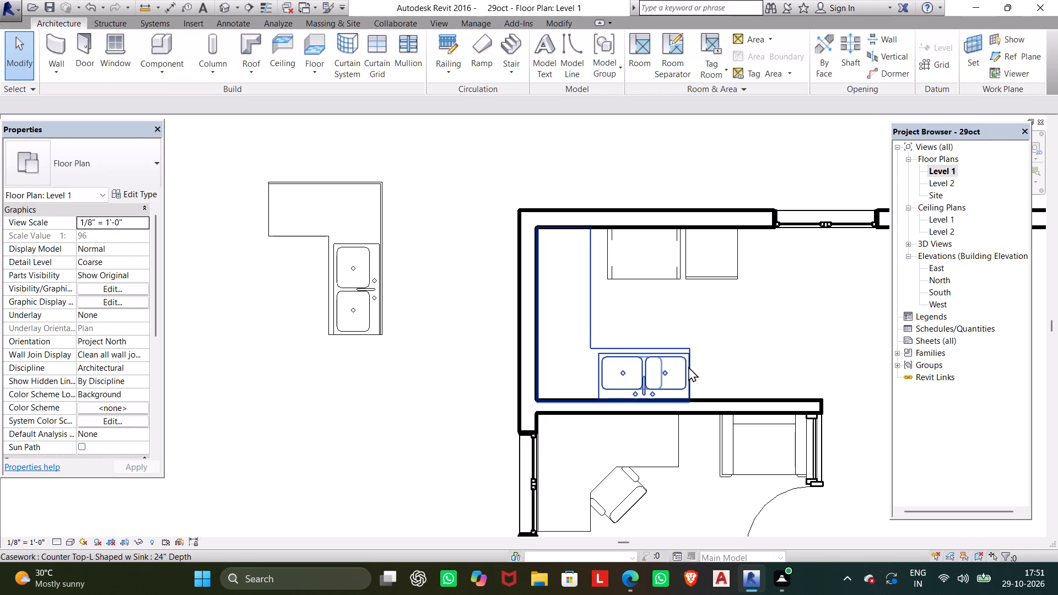
# Stretch the counter top's sink leg east along the south wall to just past the dishwasher's east edge.
pyautogui.click(580, 340)
pyautogui.click(592, 336)
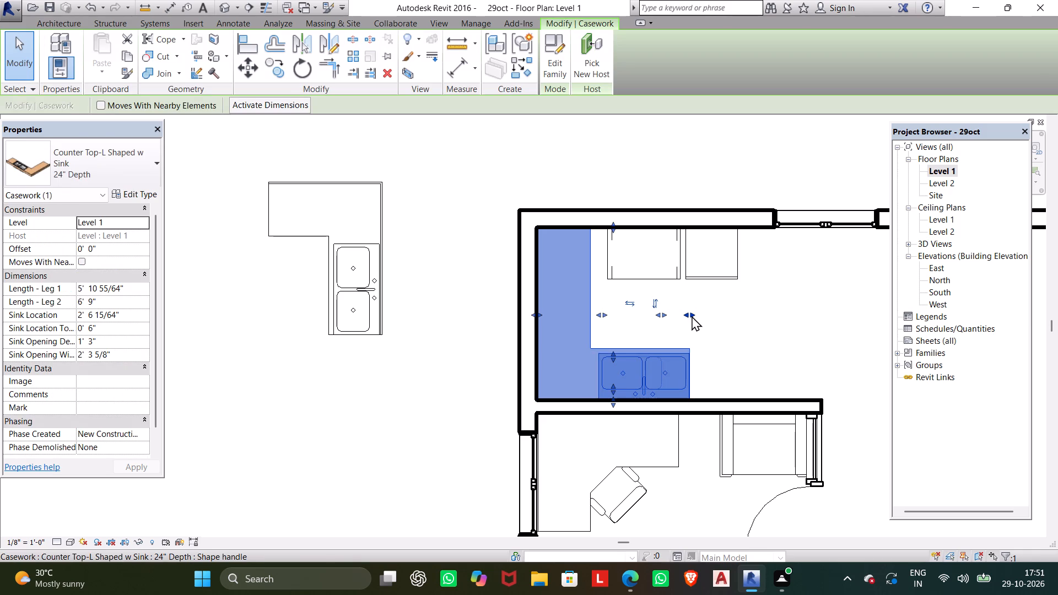
pyautogui.moveTo(692, 316); pyautogui.dragTo(746, 322)
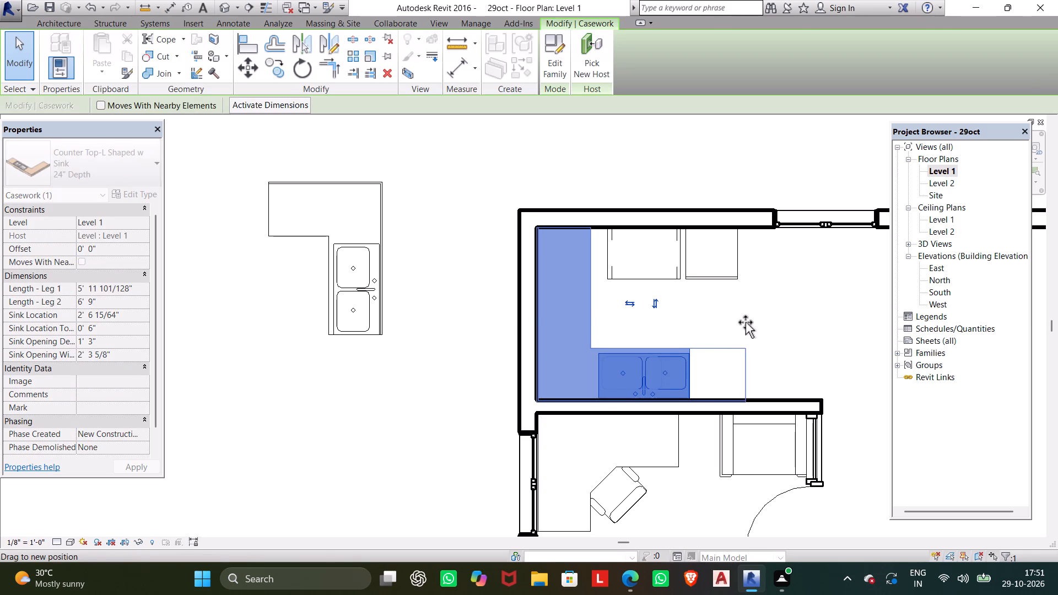
pyautogui.moveTo(746, 322); pyautogui.dragTo(745, 321)
pyautogui.press('Escape')
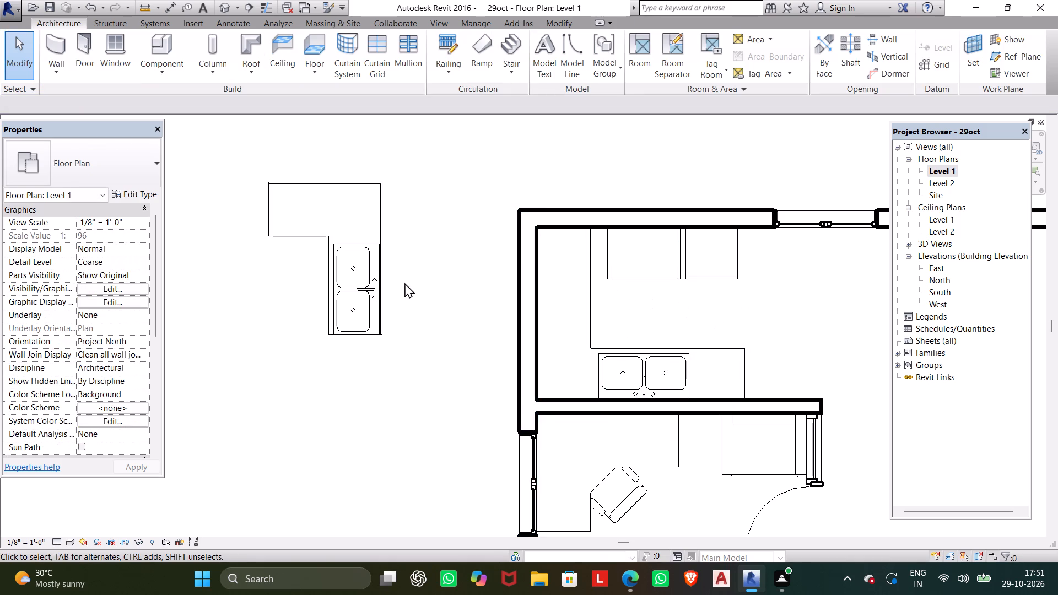
# Delete the original L-shaped counter top with sink outside, west of the building.
pyautogui.moveTo(415, 355); pyautogui.dragTo(207, 96)
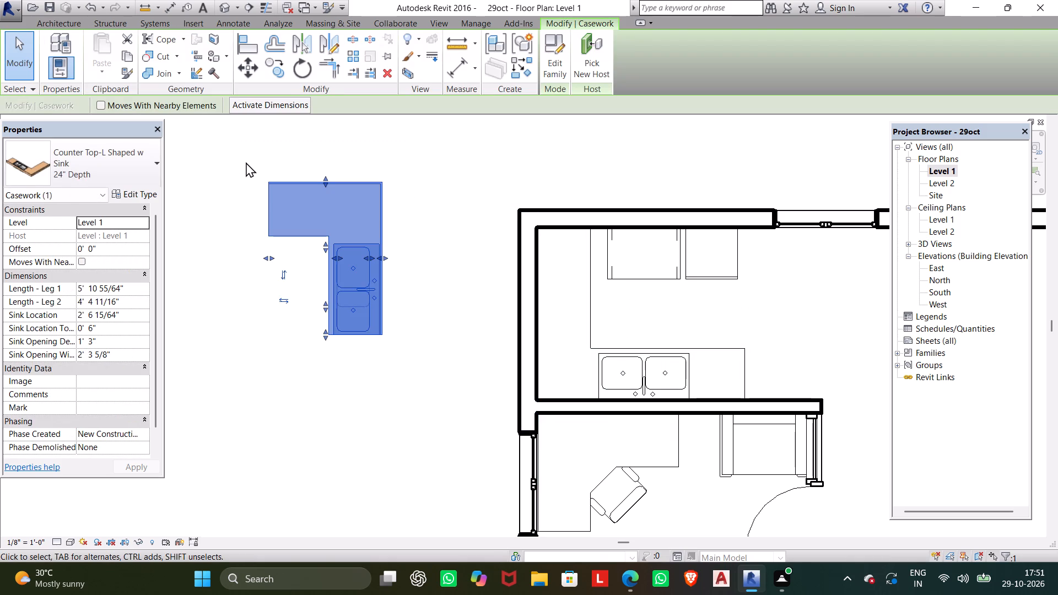
pyautogui.press('Delete')
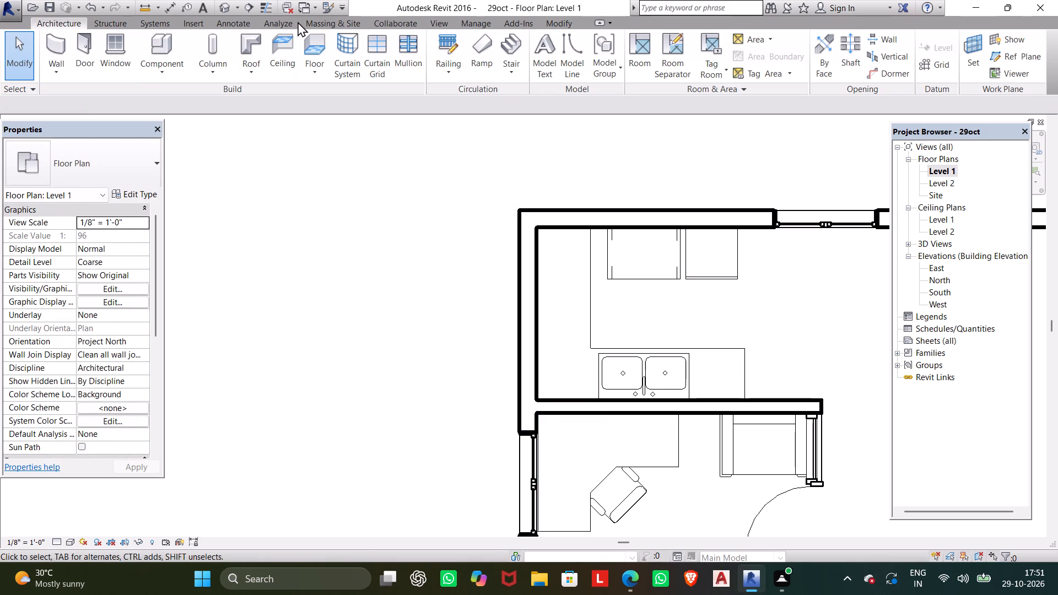
# In the 3D view, delete the island counter top above the sink base cabinet by the north wall.
pyautogui.click(224, 6)
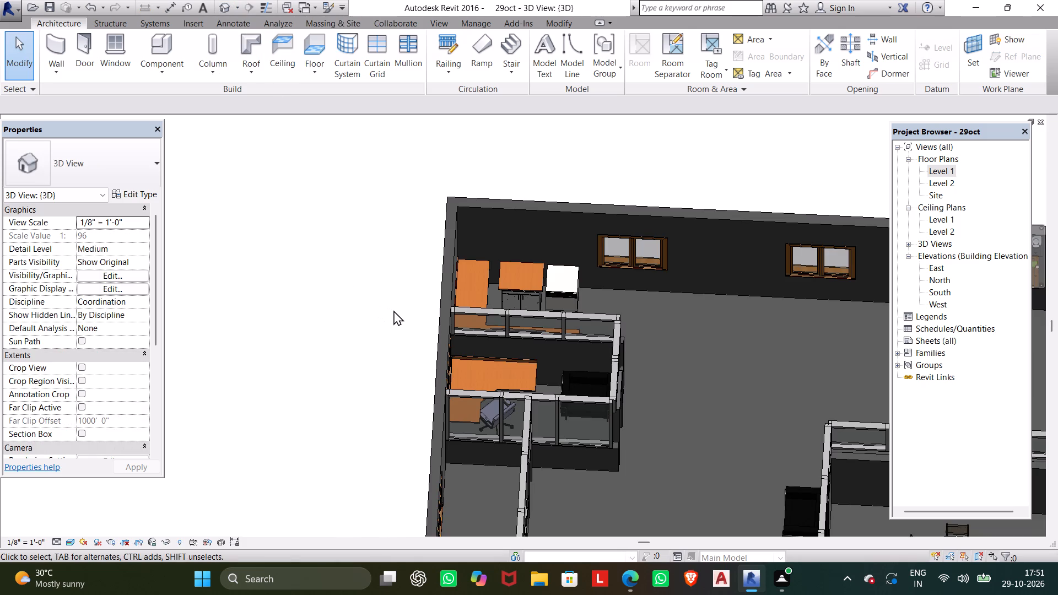
pyautogui.scroll(5, 521, 279)
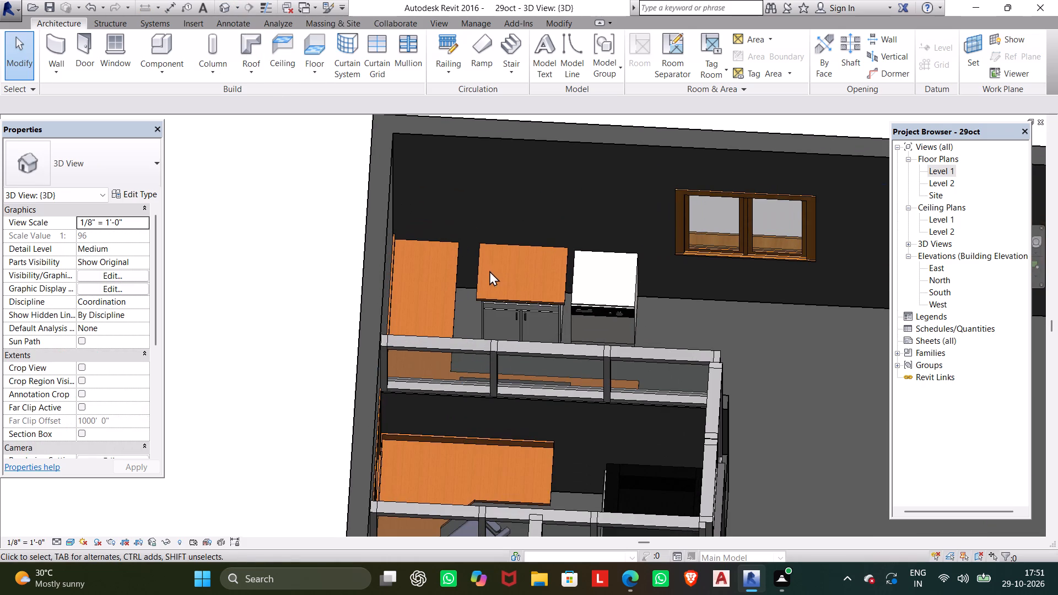
pyautogui.click(477, 259)
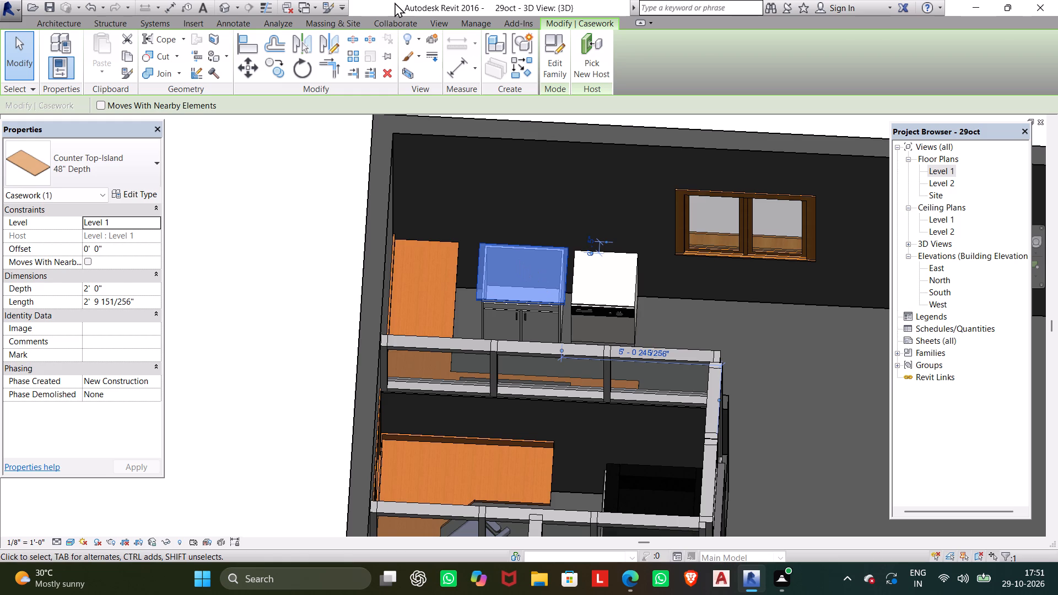
pyautogui.press('Delete')
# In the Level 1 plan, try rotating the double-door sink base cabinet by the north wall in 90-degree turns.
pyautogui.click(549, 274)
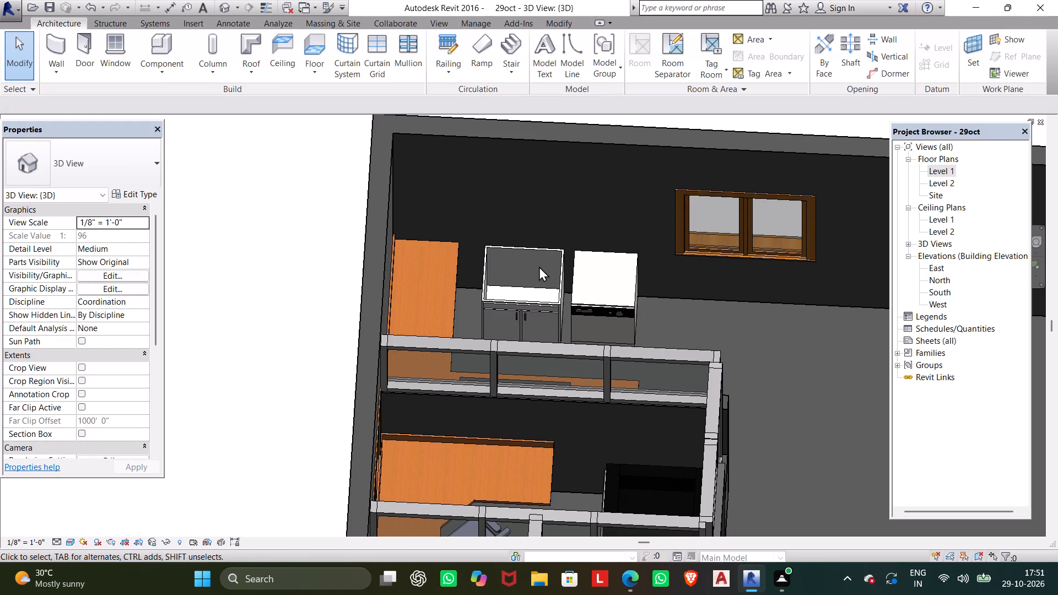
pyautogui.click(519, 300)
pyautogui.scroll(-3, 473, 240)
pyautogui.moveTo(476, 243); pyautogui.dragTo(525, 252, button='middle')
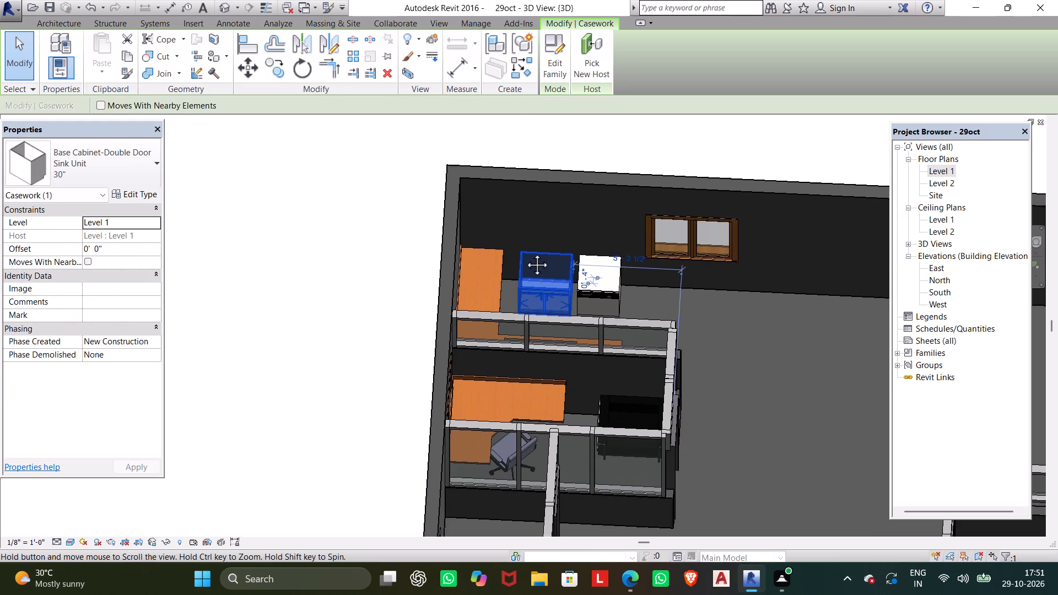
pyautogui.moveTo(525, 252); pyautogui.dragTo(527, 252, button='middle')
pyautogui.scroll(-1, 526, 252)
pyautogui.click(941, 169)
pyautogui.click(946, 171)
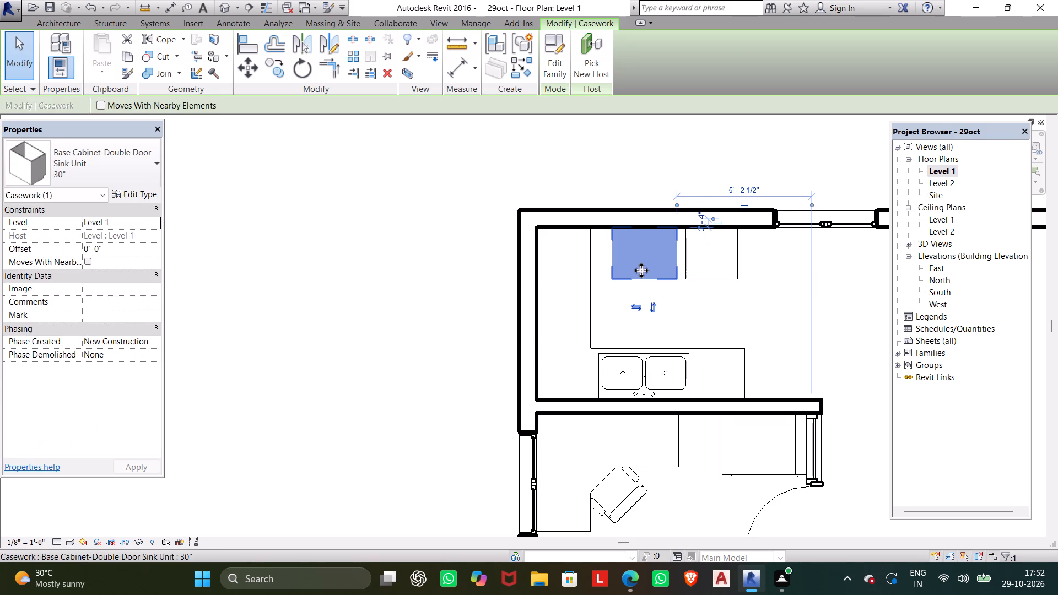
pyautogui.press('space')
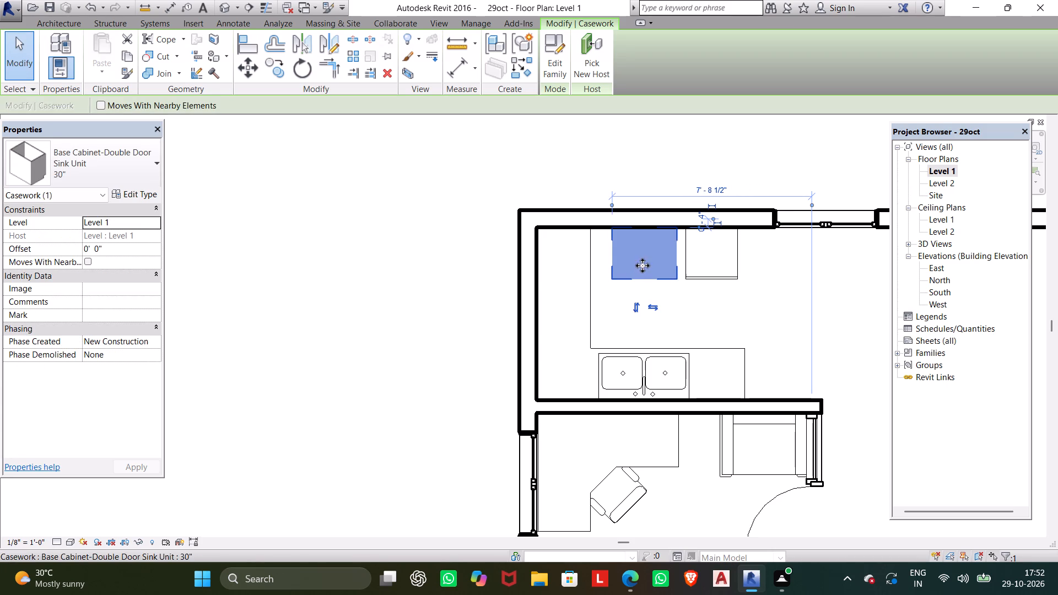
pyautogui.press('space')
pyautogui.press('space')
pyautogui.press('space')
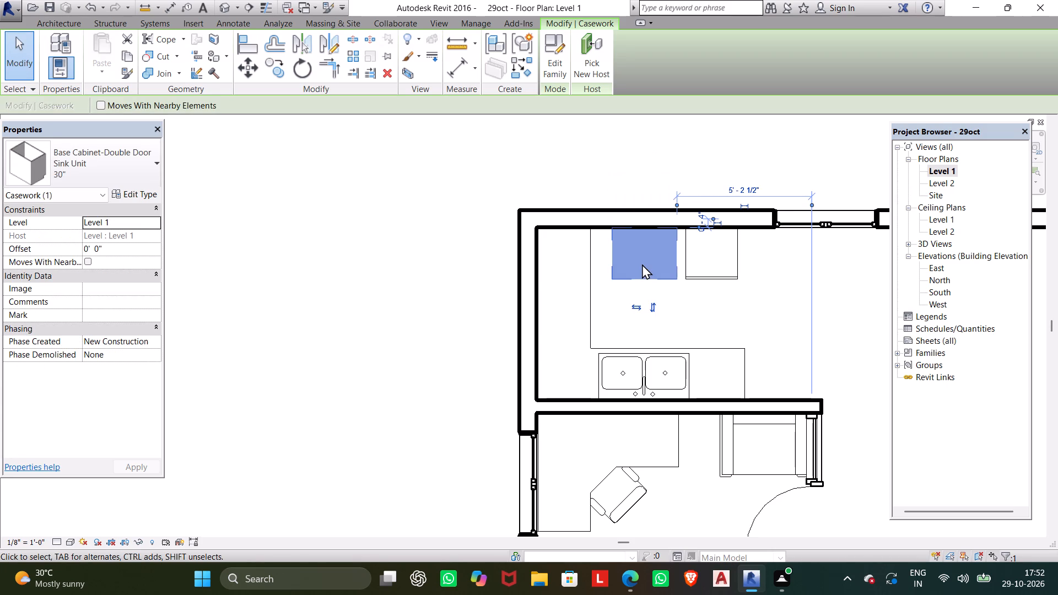
# Move the sink base cabinet west into the room's northwest corner, against both walls and overlapping the counter top's west leg.
pyautogui.moveTo(642, 264); pyautogui.dragTo(569, 289)
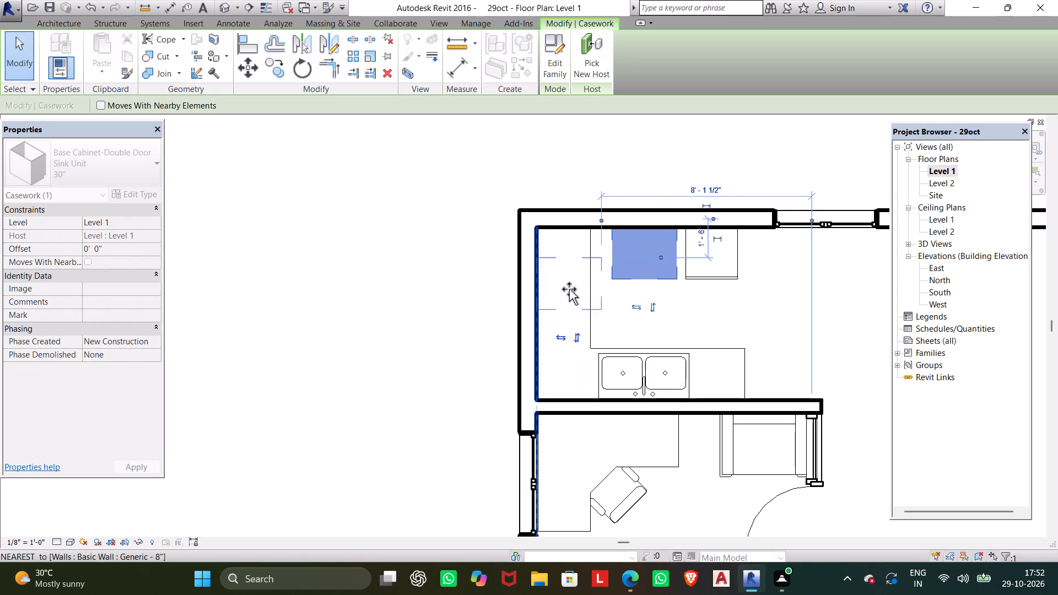
pyautogui.moveTo(569, 289); pyautogui.dragTo(573, 267)
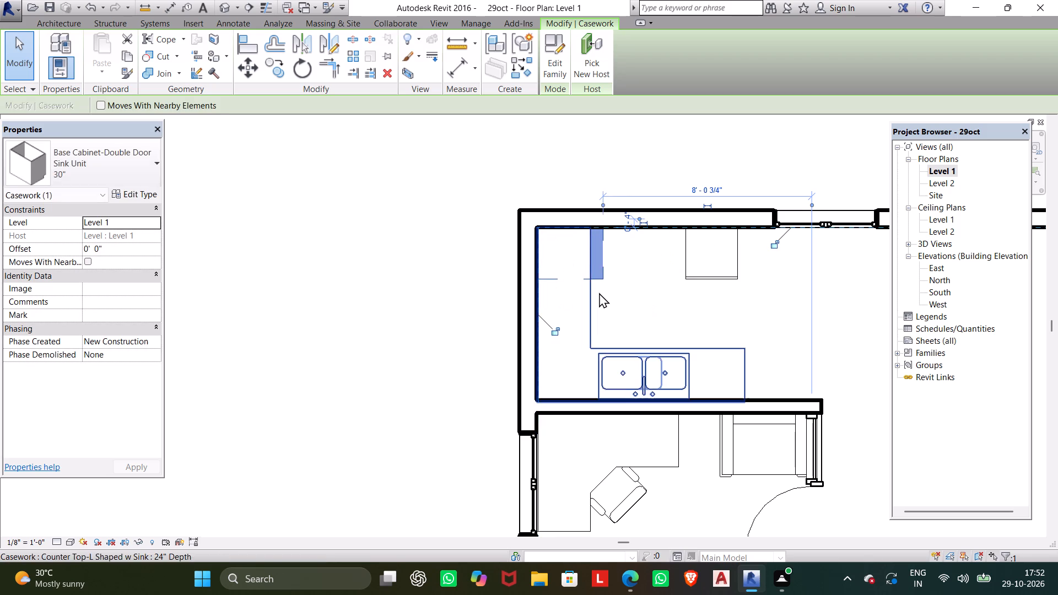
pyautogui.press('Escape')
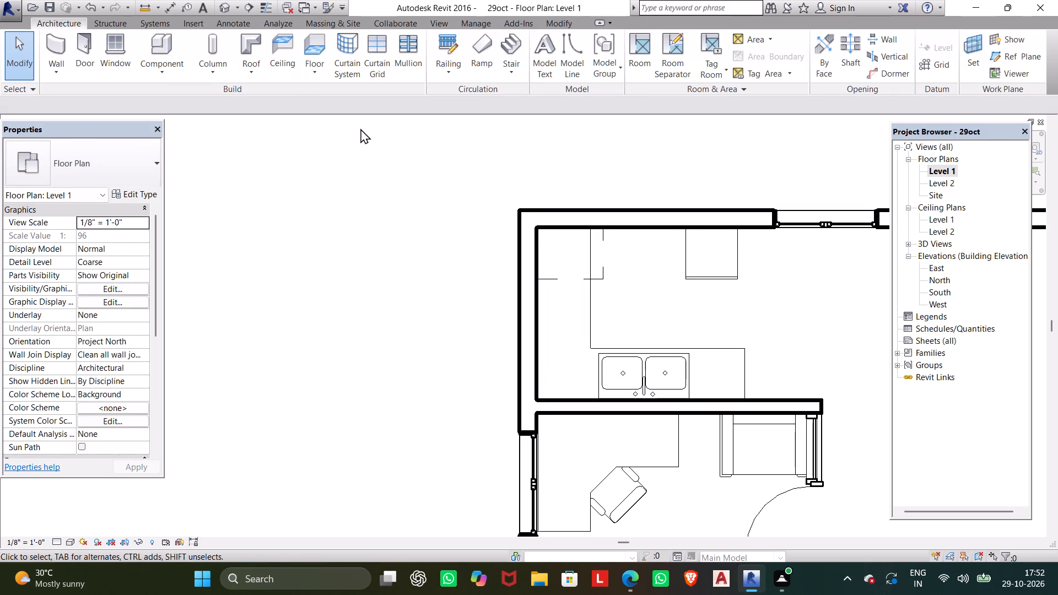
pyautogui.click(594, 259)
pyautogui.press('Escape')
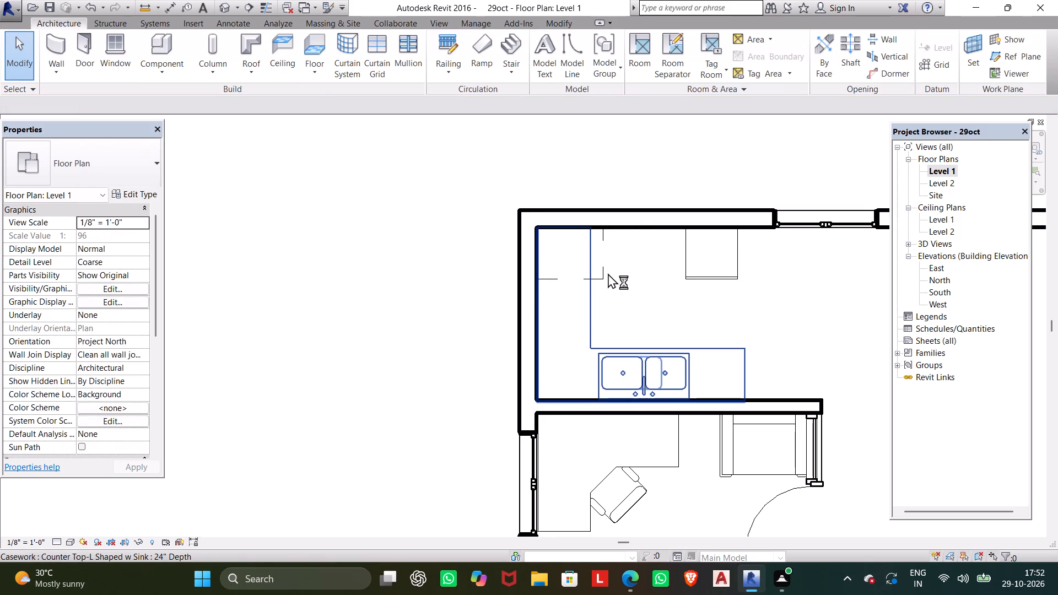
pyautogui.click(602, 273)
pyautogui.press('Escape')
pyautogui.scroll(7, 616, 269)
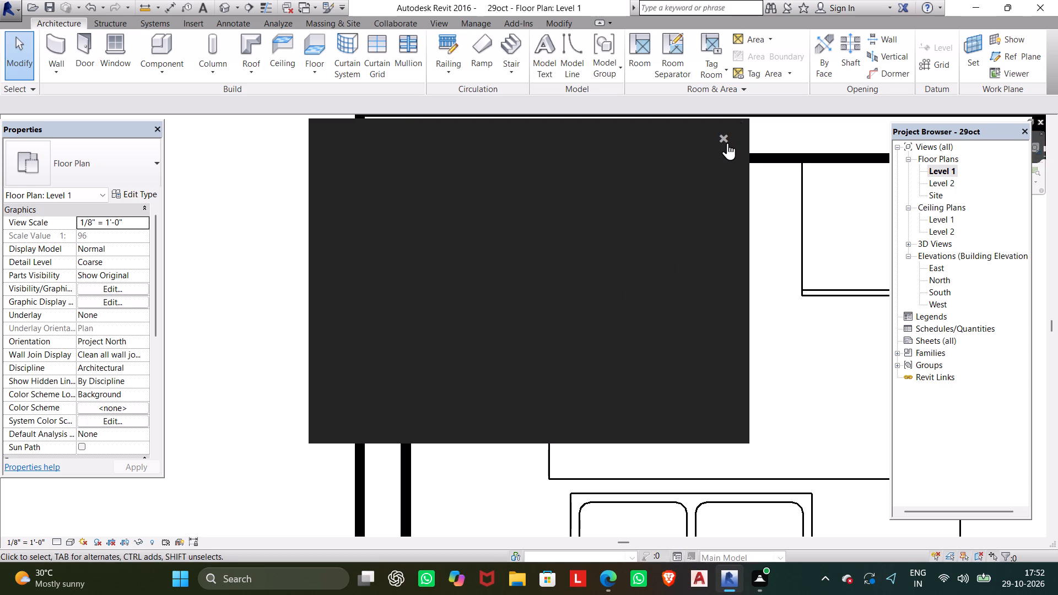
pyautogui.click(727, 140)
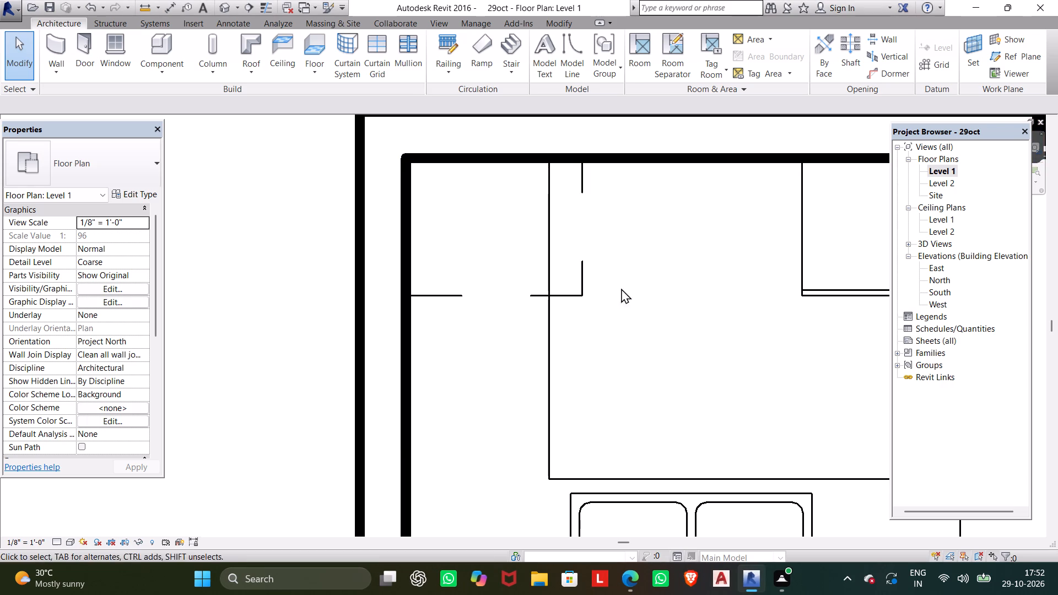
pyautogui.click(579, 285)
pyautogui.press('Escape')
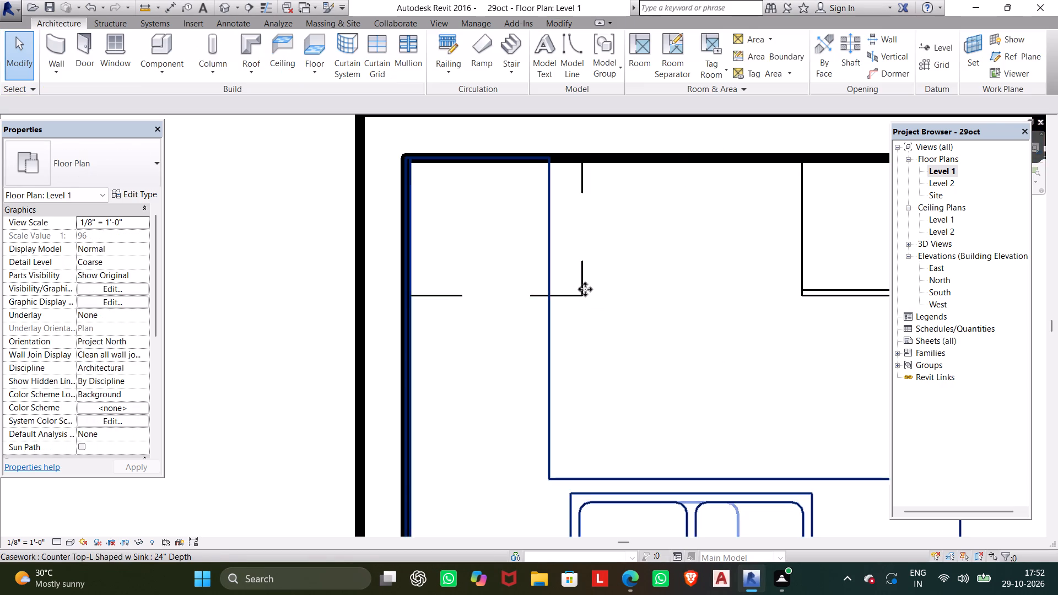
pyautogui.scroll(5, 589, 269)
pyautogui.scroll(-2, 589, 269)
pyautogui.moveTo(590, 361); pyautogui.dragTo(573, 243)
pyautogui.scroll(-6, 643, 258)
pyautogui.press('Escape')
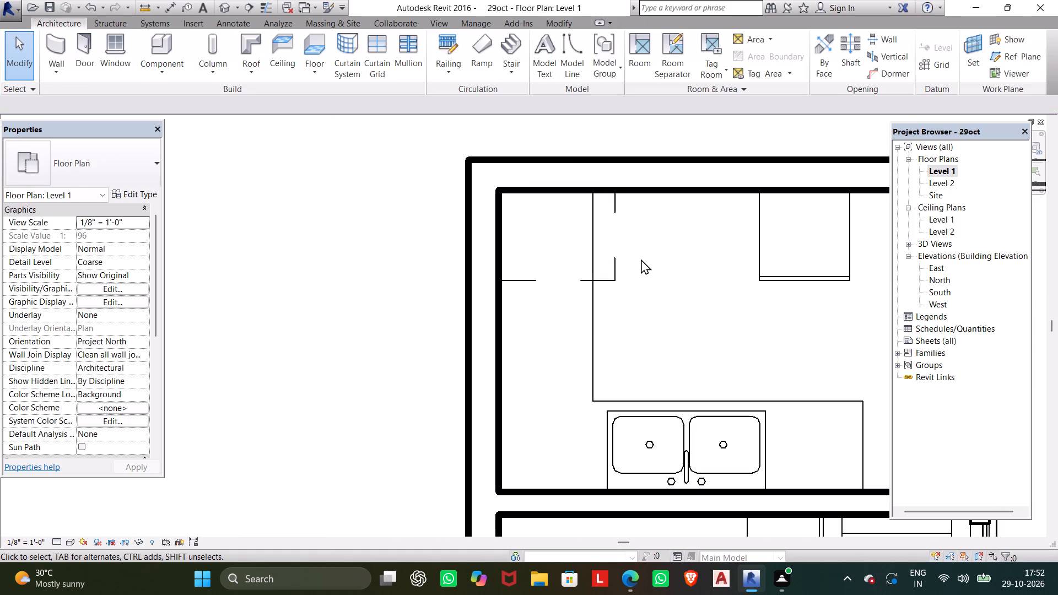
# Nudge the sink base cabinet in the northwest corner slightly south, away from the north wall.
pyautogui.moveTo(620, 285); pyautogui.dragTo(613, 269)
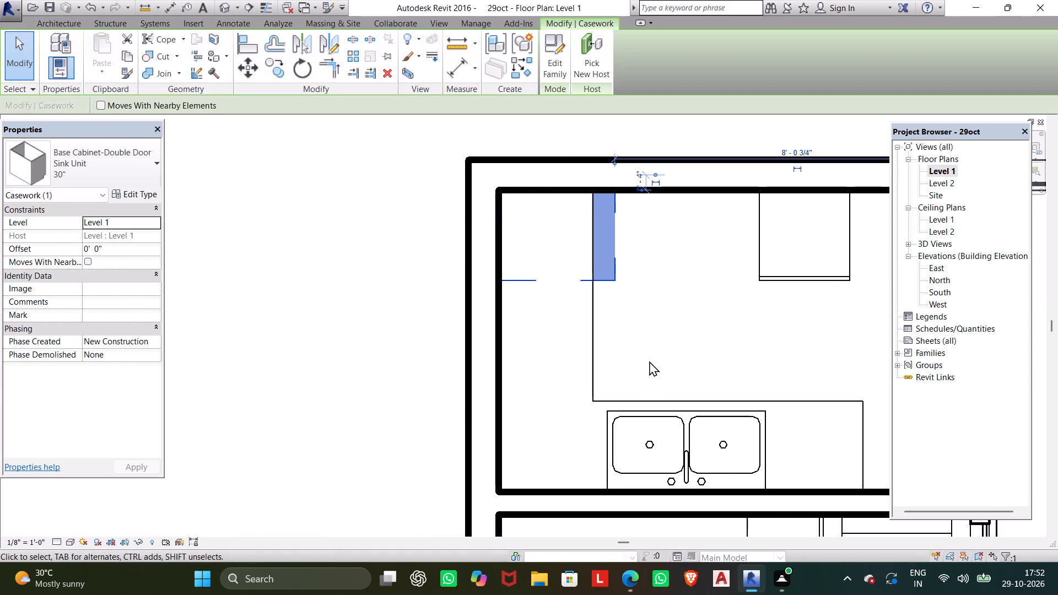
pyautogui.press('Down')
pyautogui.press('Down')
pyautogui.press('Down')
pyautogui.press('Up')
pyautogui.press('Up')
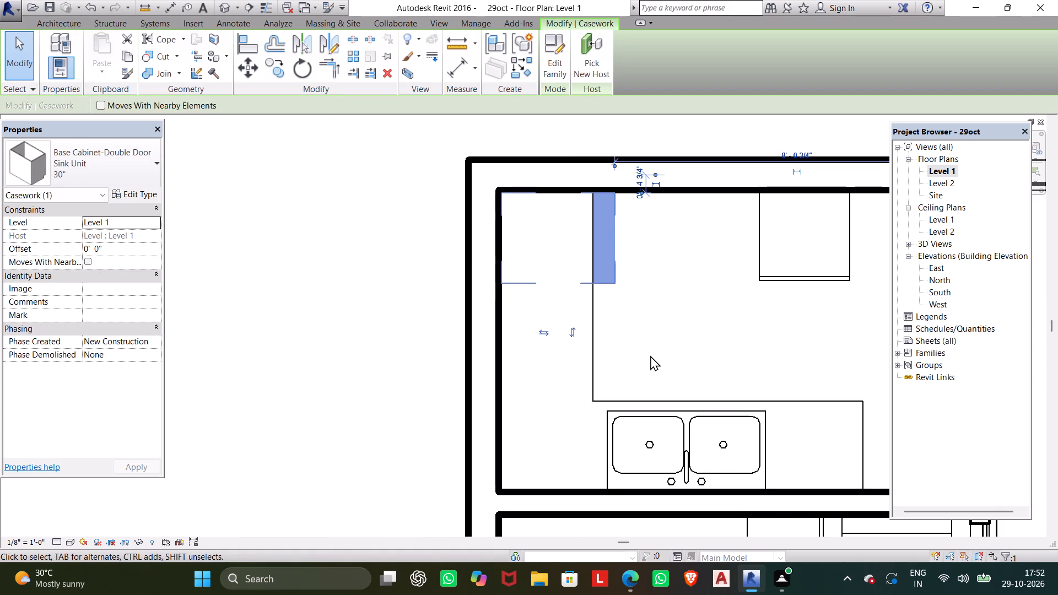
pyautogui.press('Down')
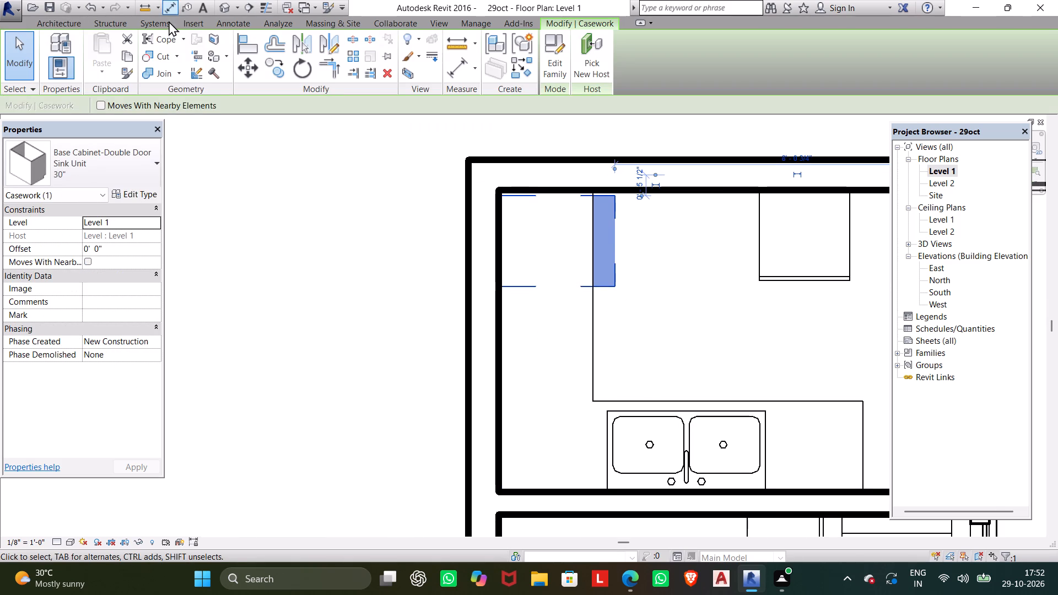
# In the 3D view, rotate the sink base cabinet in the northwest corner by 180 degrees.
pyautogui.click(222, 0)
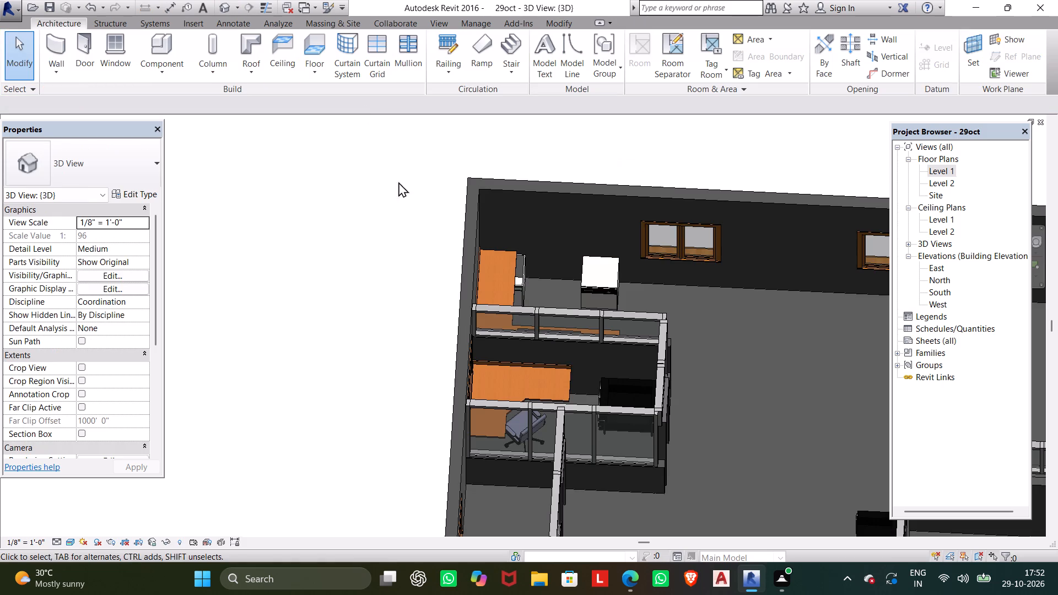
pyautogui.moveTo(477, 277); pyautogui.dragTo(422, 255, button='middle')
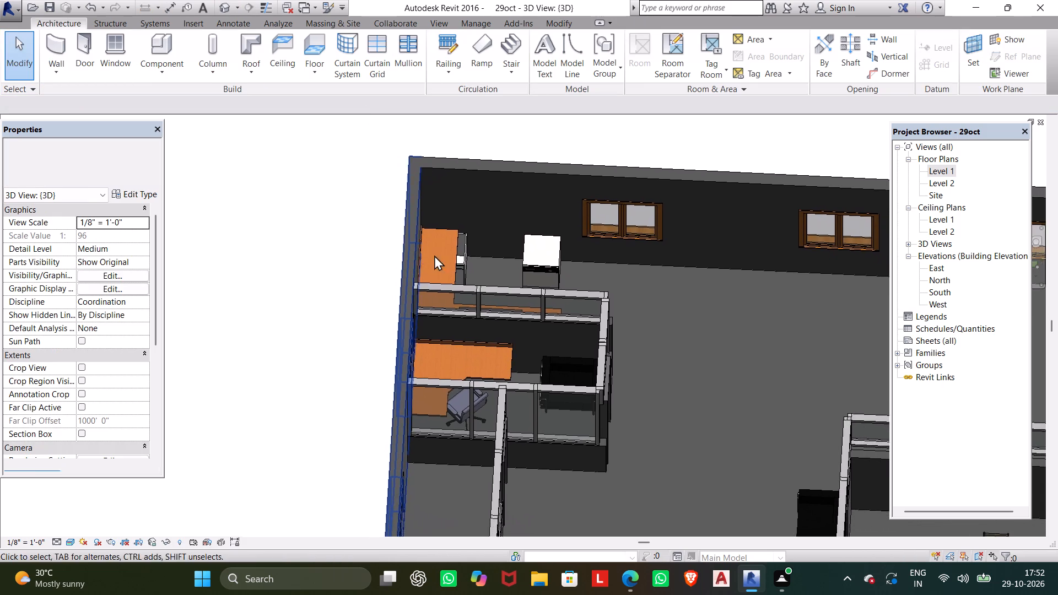
pyautogui.scroll(8, 469, 250)
pyautogui.click(469, 304)
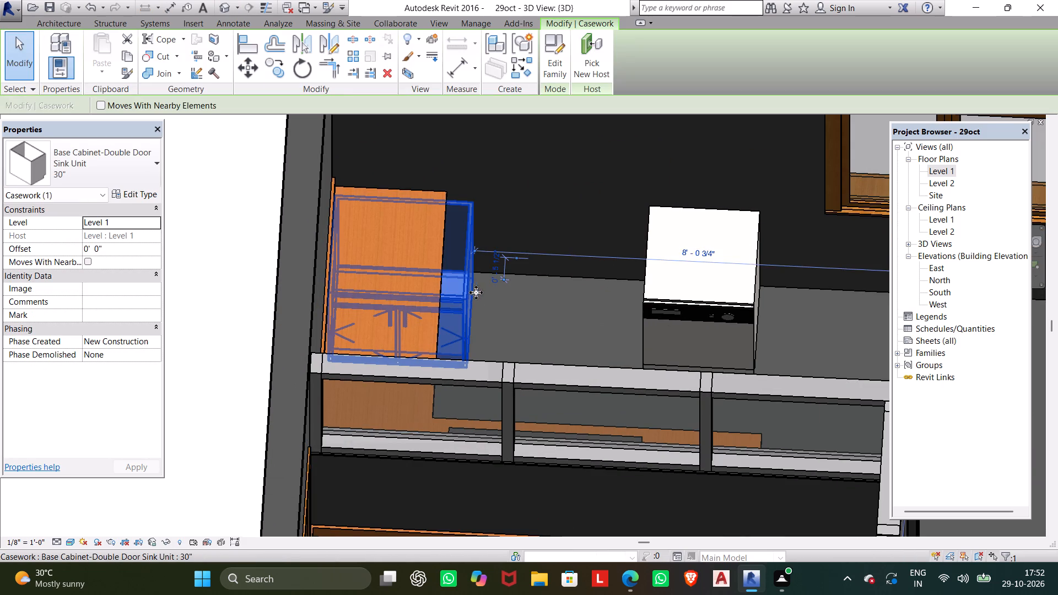
pyautogui.press('space')
pyautogui.press('space')
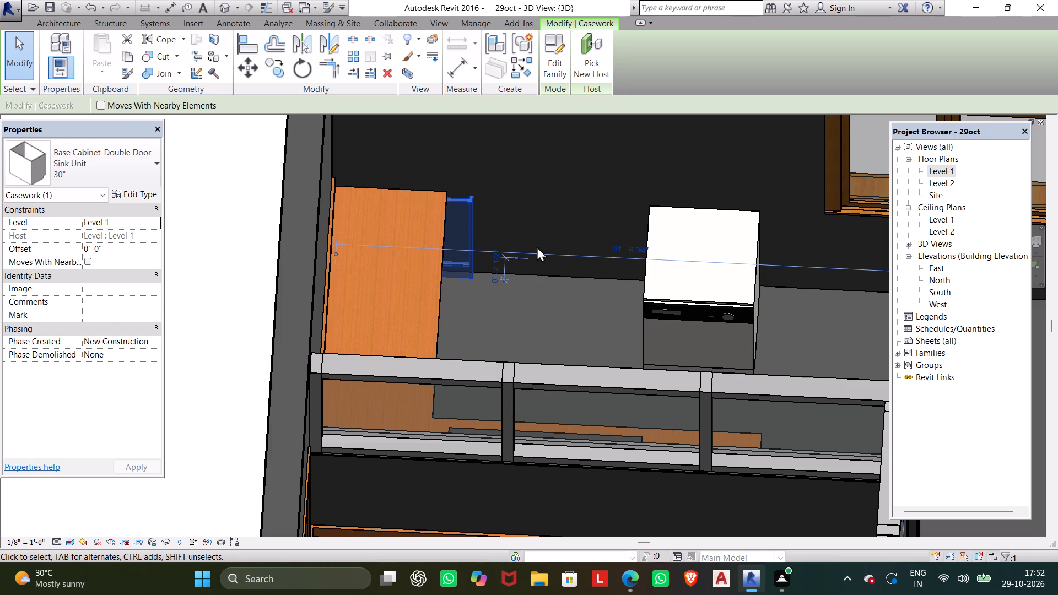
pyautogui.scroll(-4, 580, 243)
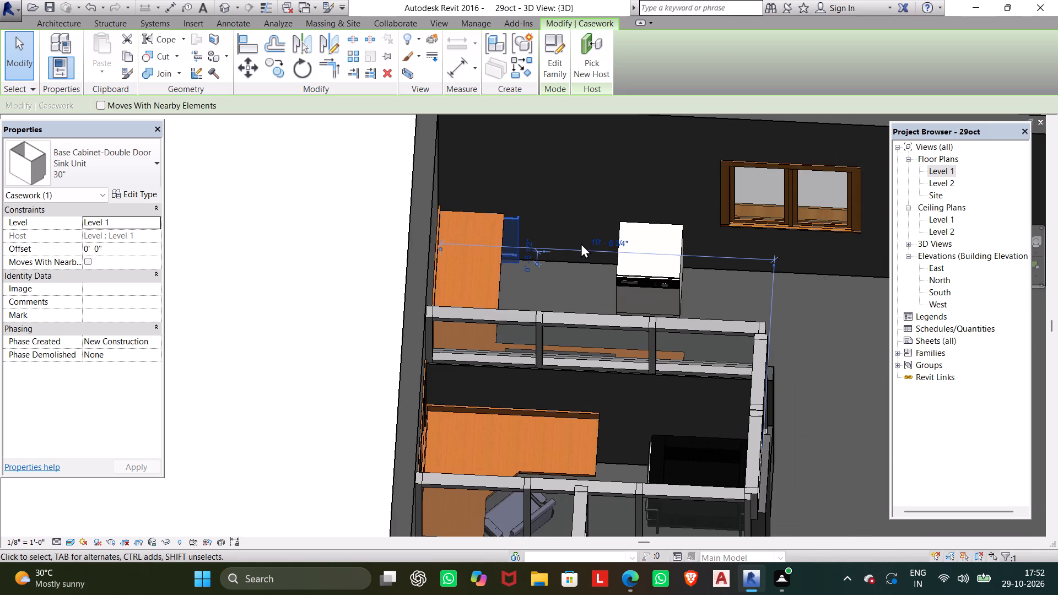
pyautogui.scroll(-3, 577, 243)
pyautogui.press('Escape')
pyautogui.scroll(4, 535, 255)
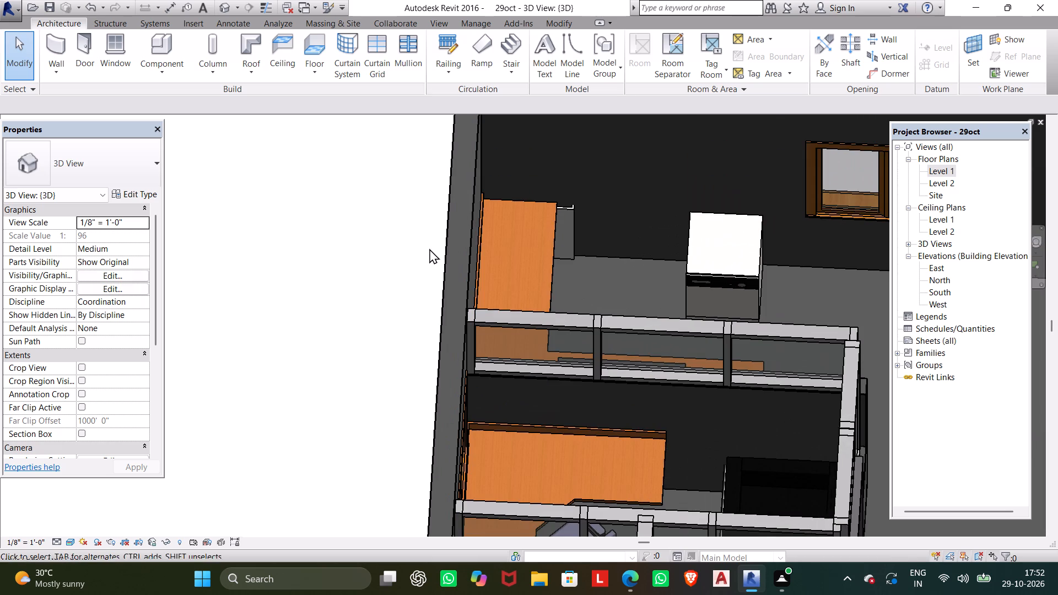
# In the Level 1 plan, move the sink base cabinet south into the room, about 0' 10" from the west wall, overlapping the counter's west leg.
pyautogui.doubleClick(942, 168)
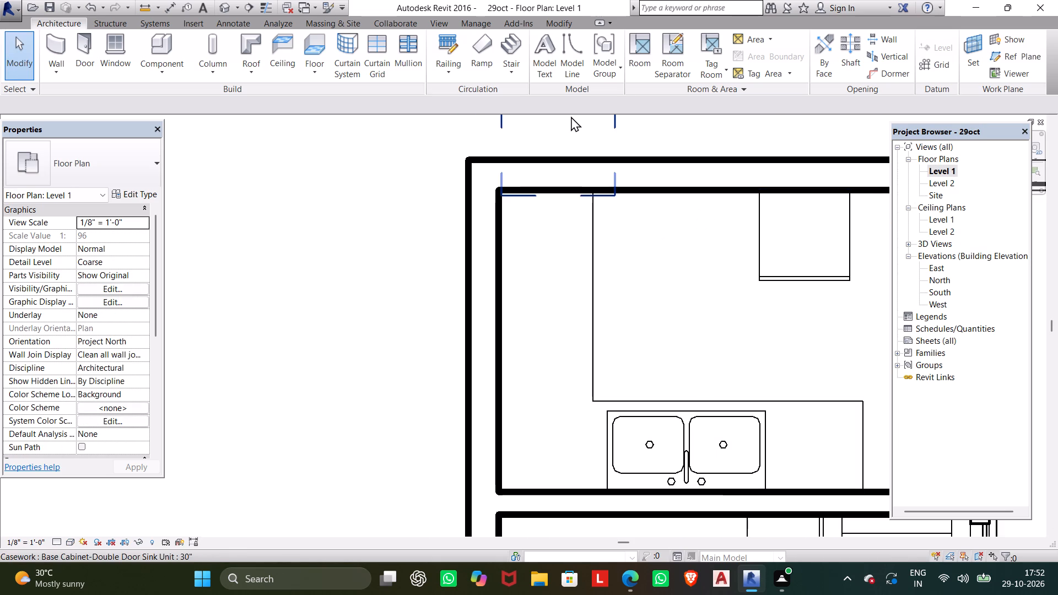
pyautogui.moveTo(578, 156); pyautogui.dragTo(590, 199, button='middle')
pyautogui.moveTo(620, 147); pyautogui.dragTo(645, 280)
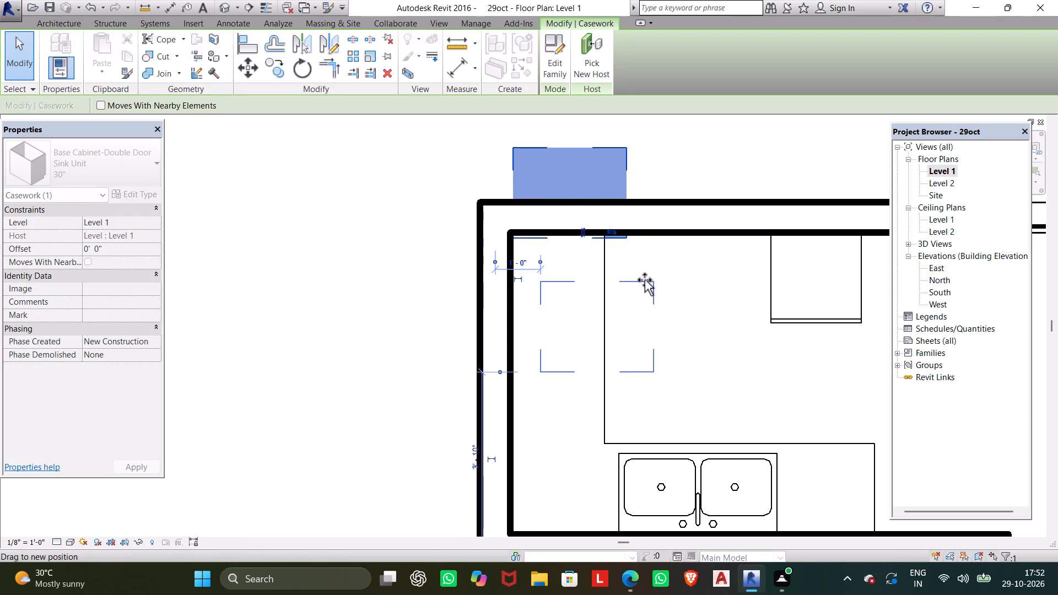
pyautogui.moveTo(645, 280); pyautogui.dragTo(639, 264)
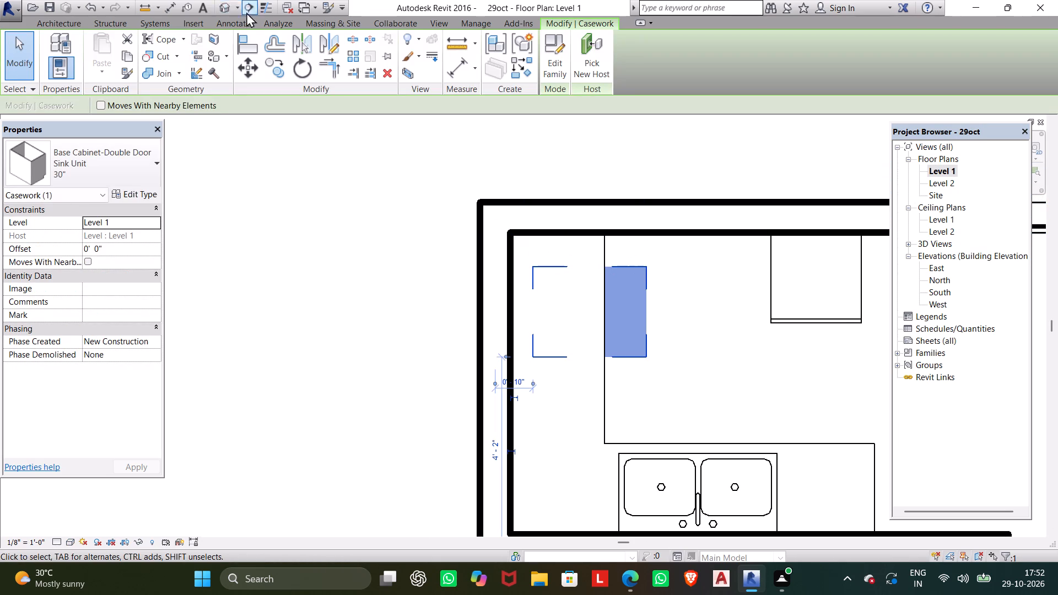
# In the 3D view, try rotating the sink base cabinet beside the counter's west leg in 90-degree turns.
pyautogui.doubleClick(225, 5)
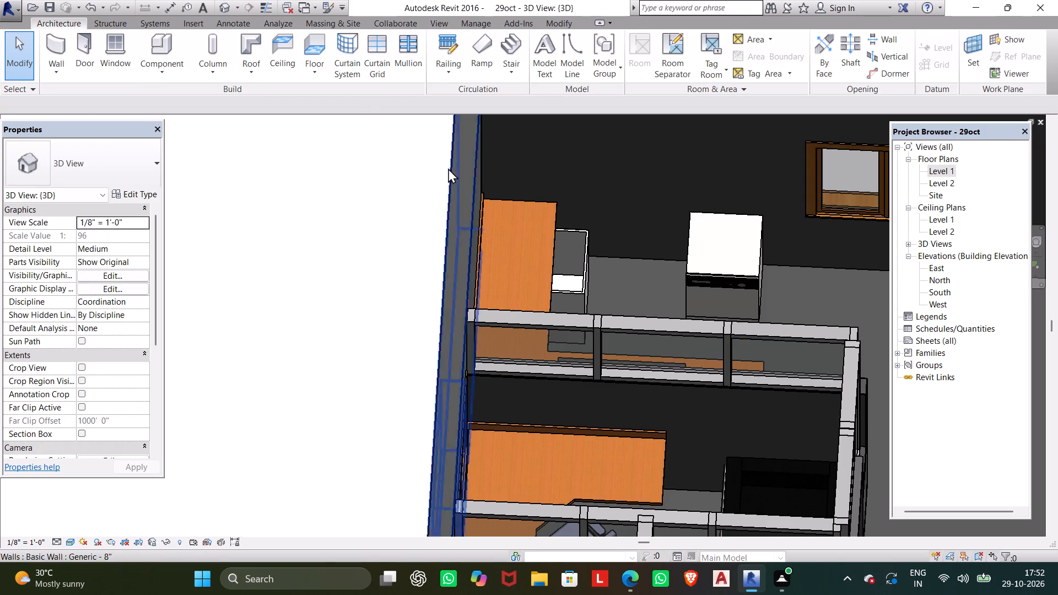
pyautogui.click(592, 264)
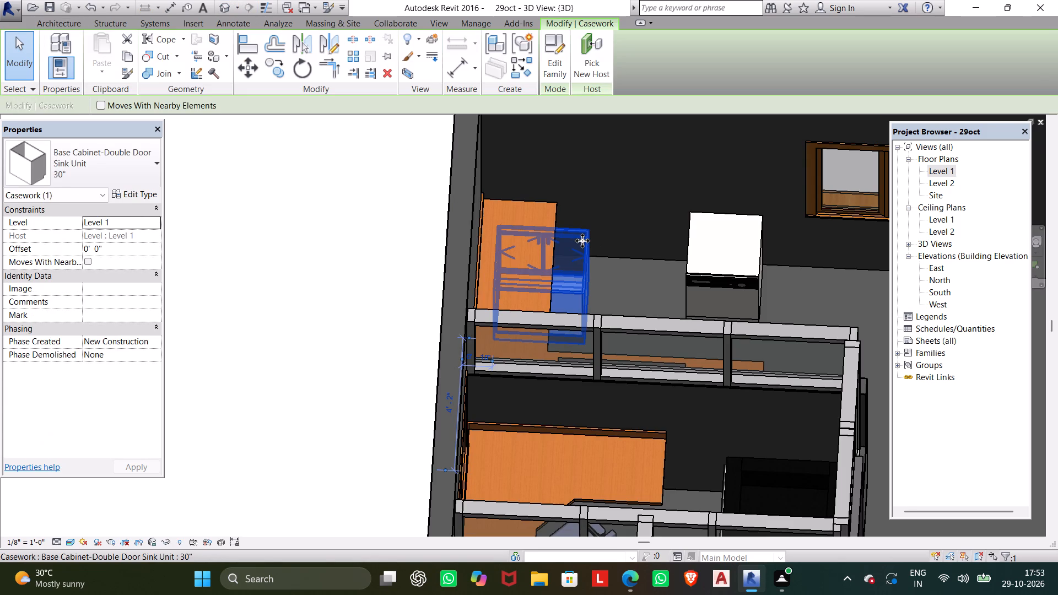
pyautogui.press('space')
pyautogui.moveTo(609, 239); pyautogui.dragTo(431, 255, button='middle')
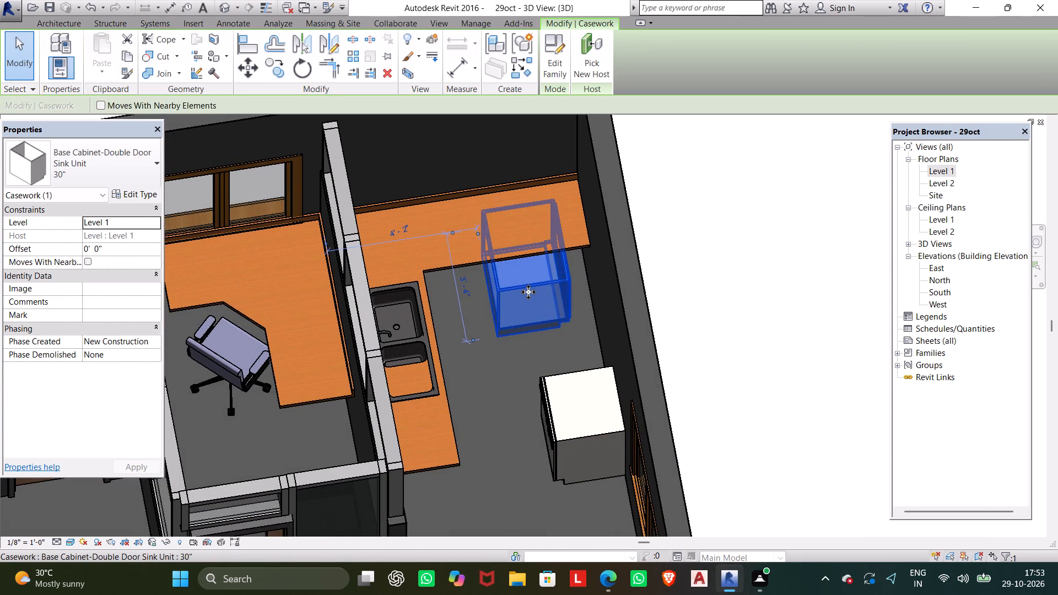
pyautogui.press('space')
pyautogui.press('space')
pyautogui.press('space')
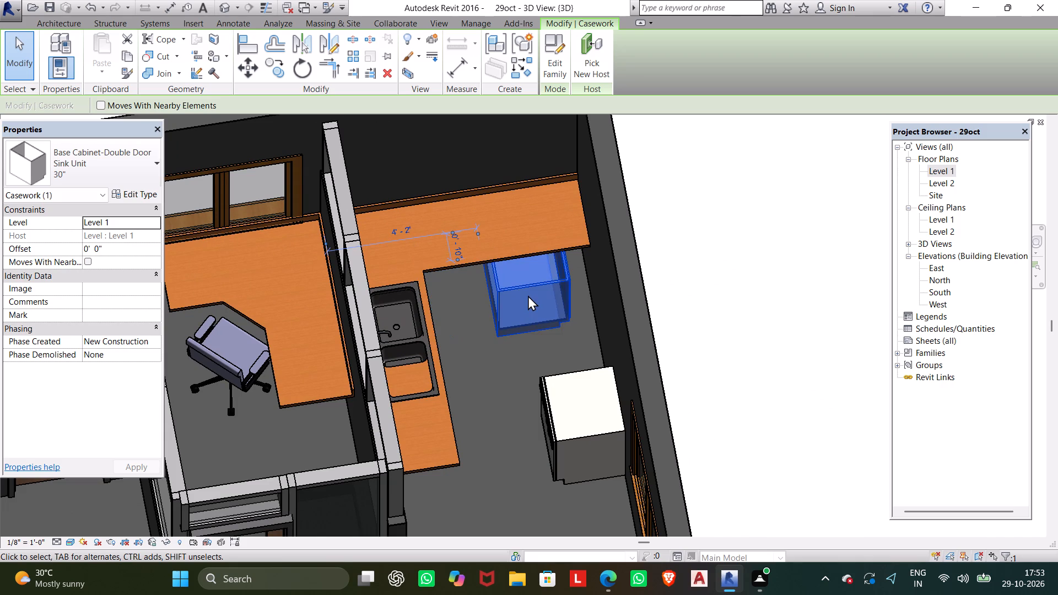
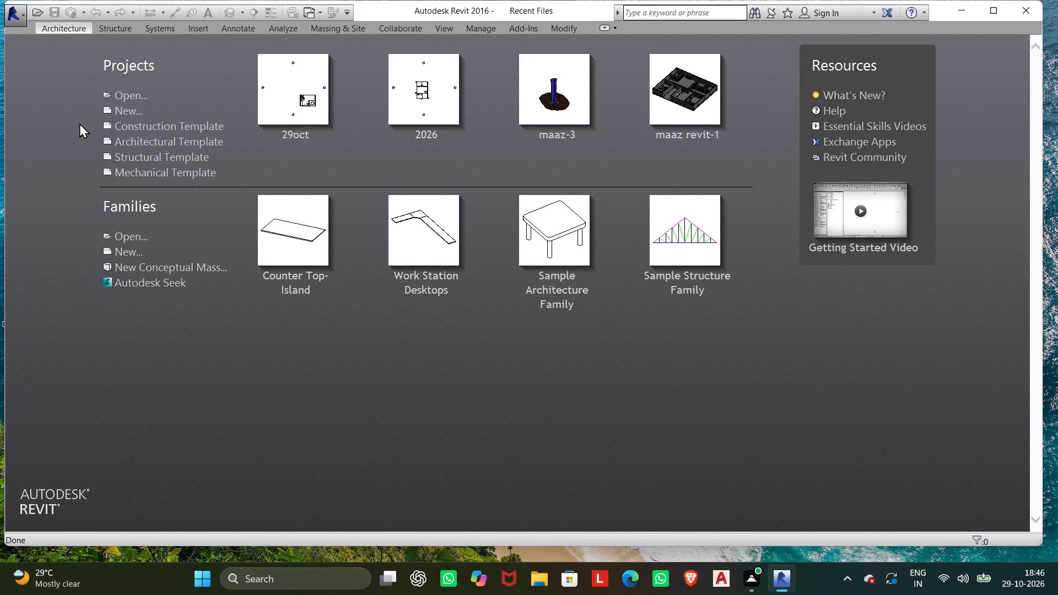
# Open the recent project 29oct to its Level 1 floor plan.
pyautogui.doubleClick(316, 81)
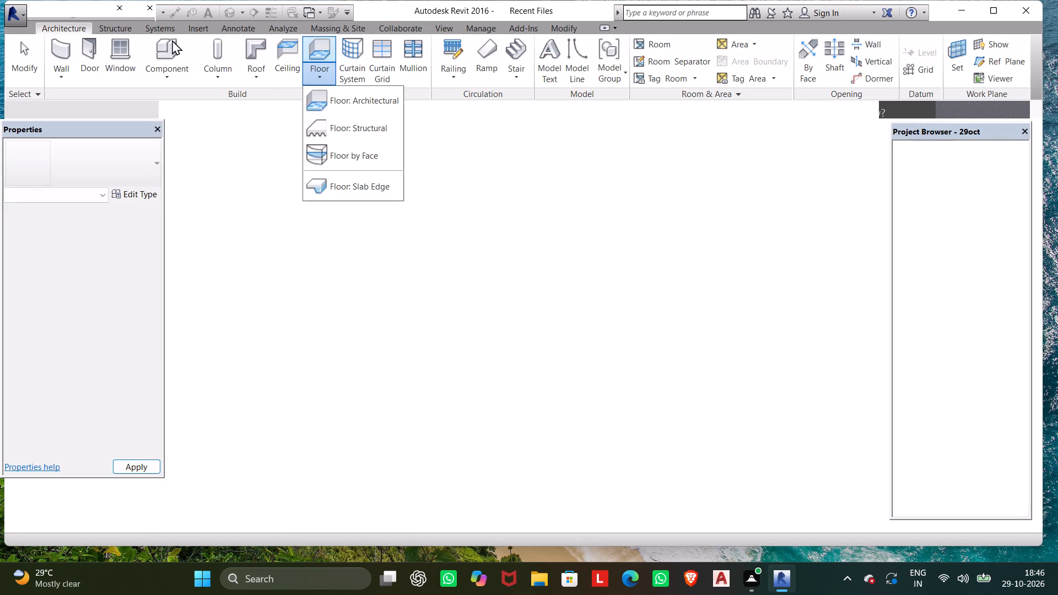
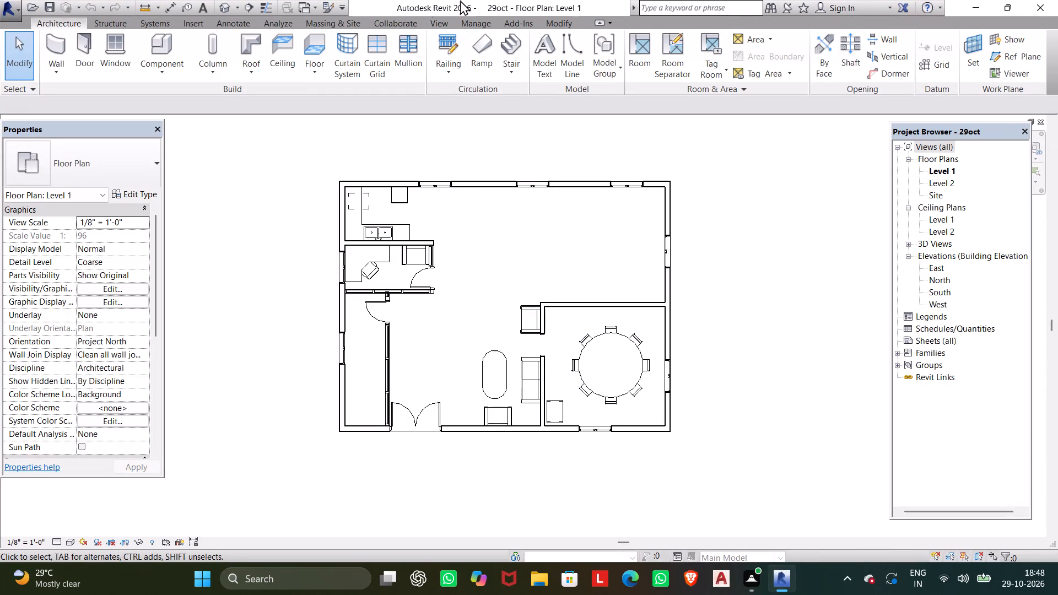
# Start loading a component family and look through the US Imperial library's Conduit, Plumbing and Entourage folders.
pyautogui.click(159, 38)
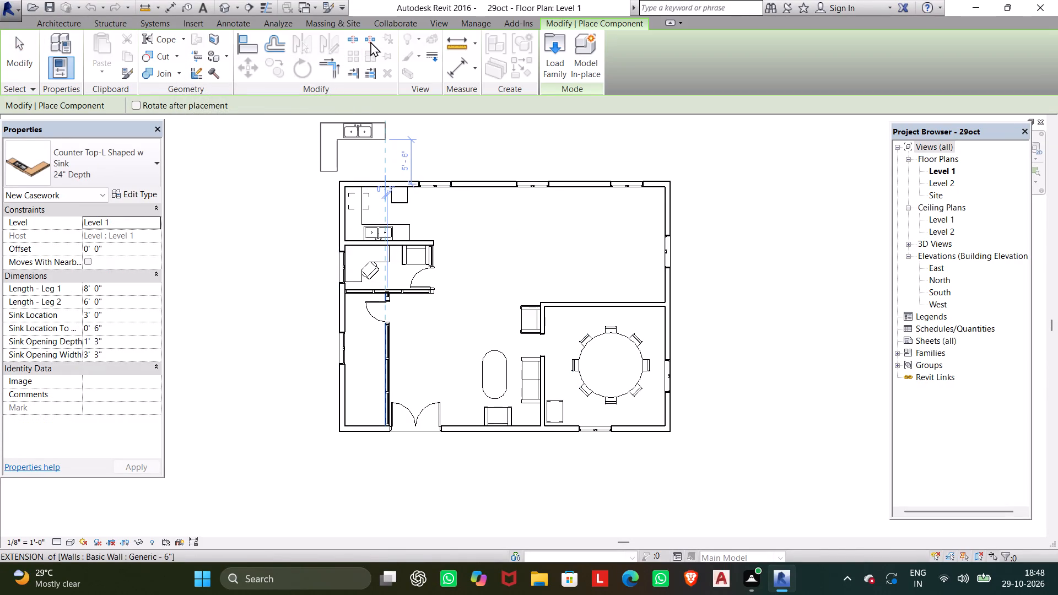
pyautogui.click(554, 66)
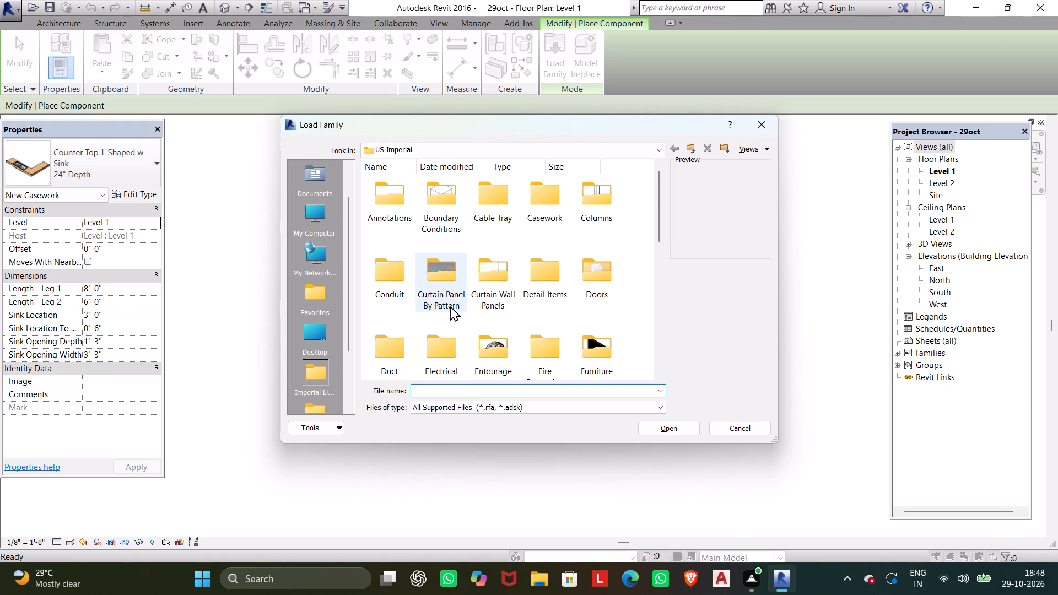
pyautogui.click(390, 284)
pyautogui.click(390, 284)
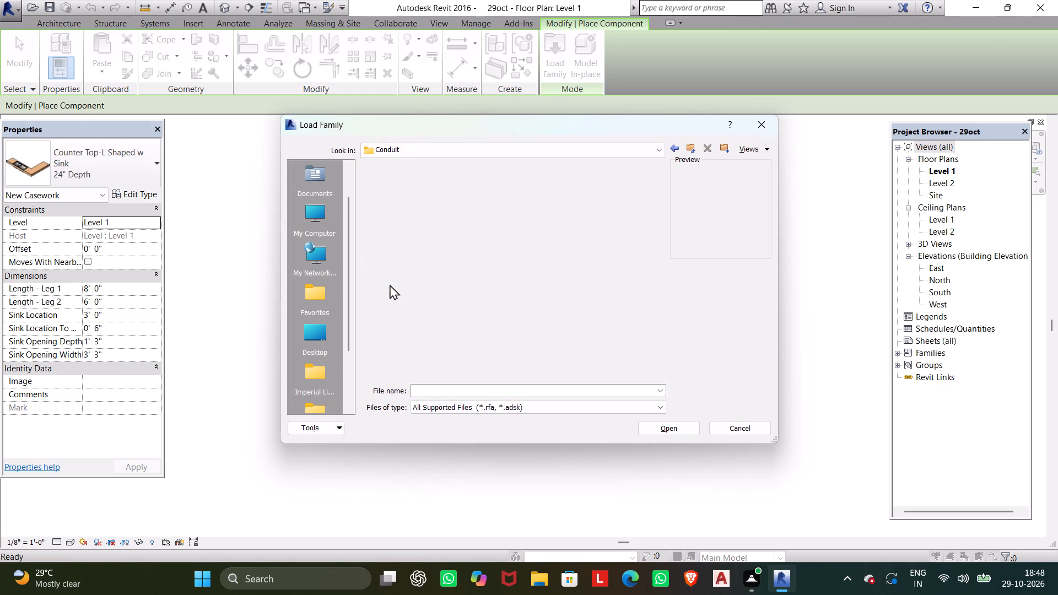
pyautogui.doubleClick(375, 188)
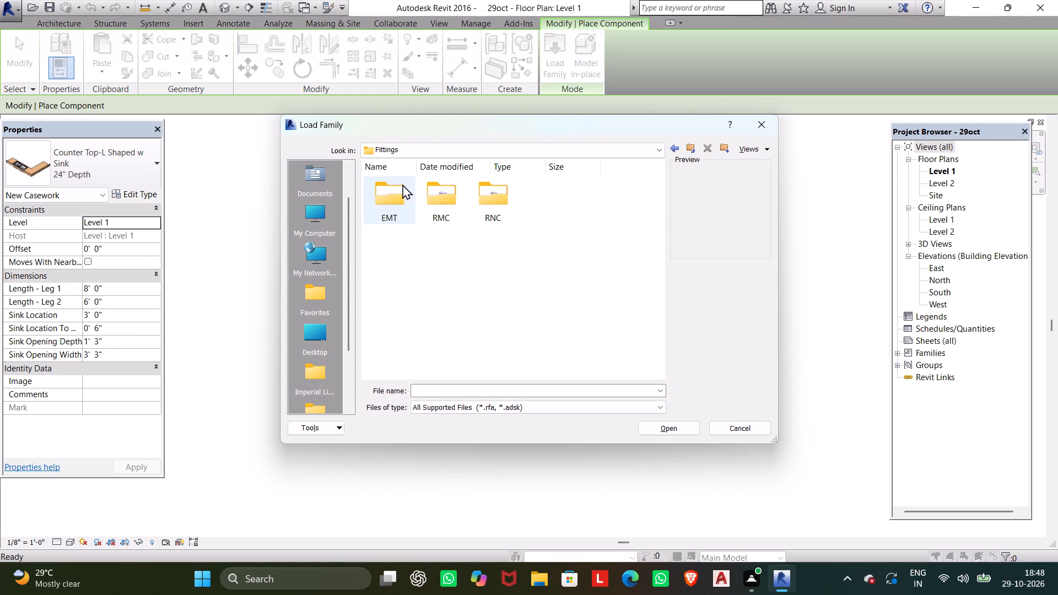
pyautogui.click(678, 150)
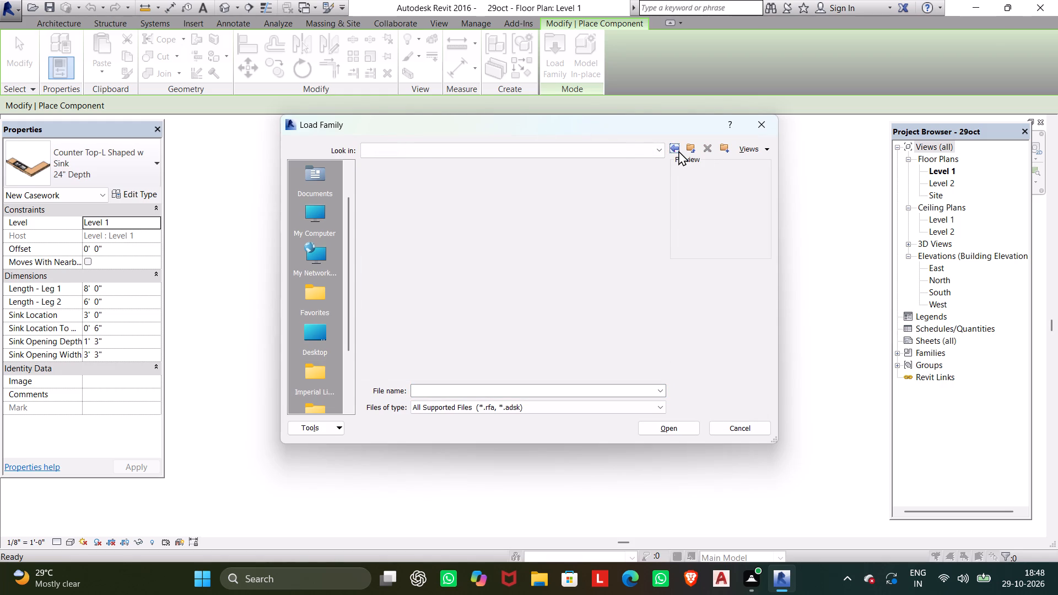
pyautogui.click(678, 150)
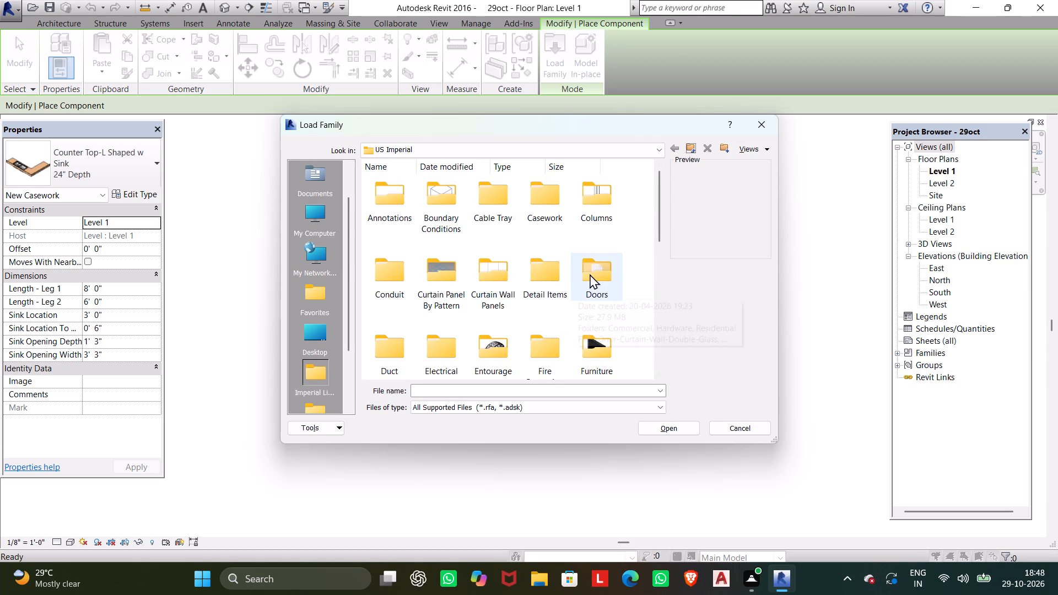
pyautogui.scroll(-1, 498, 334)
pyautogui.doubleClick(498, 336)
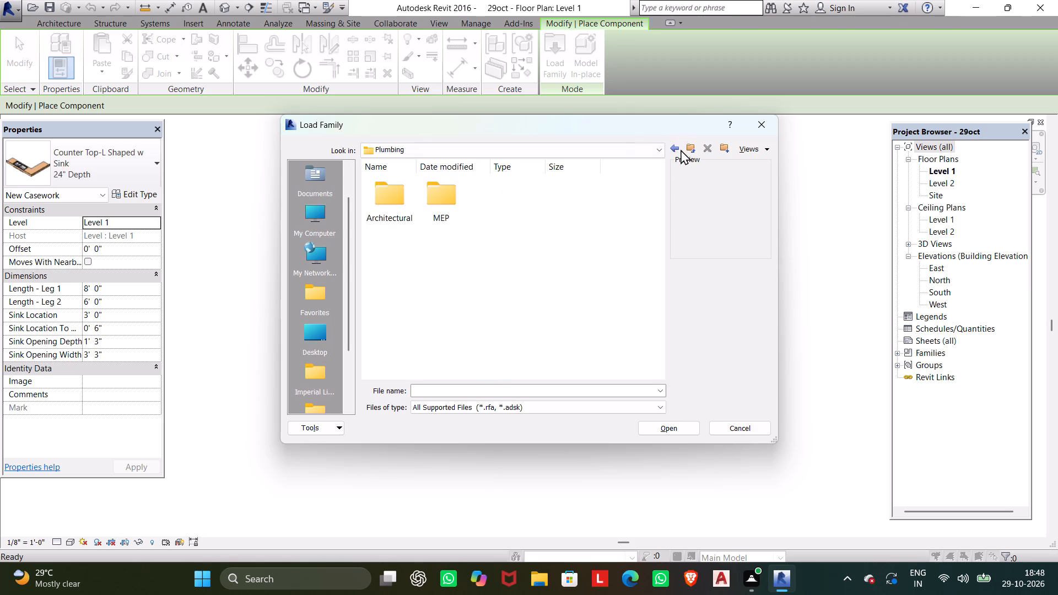
pyautogui.click(676, 148)
pyautogui.scroll(-1, 612, 235)
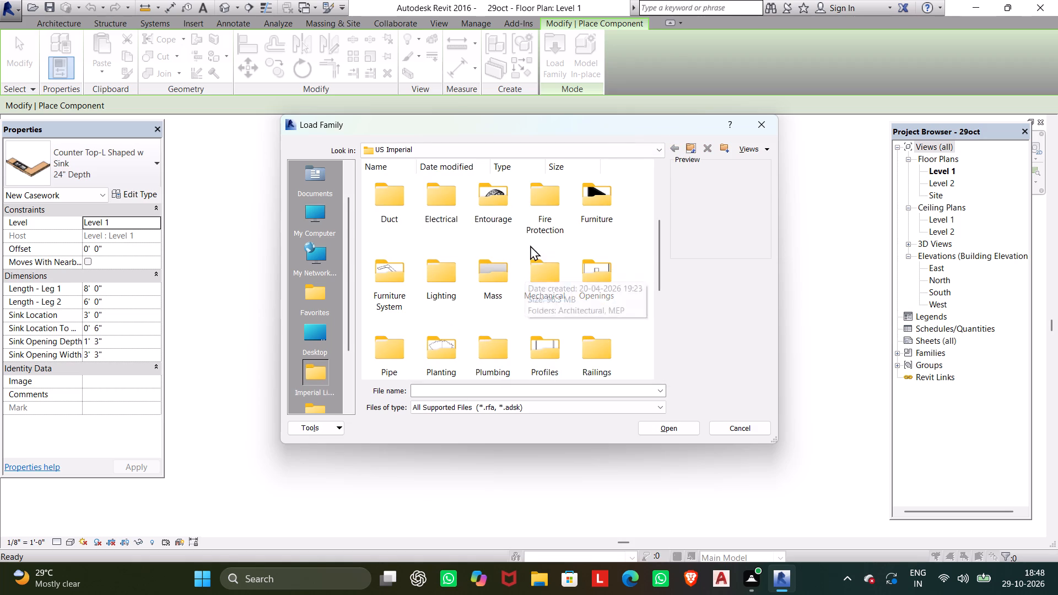
pyautogui.doubleClick(500, 210)
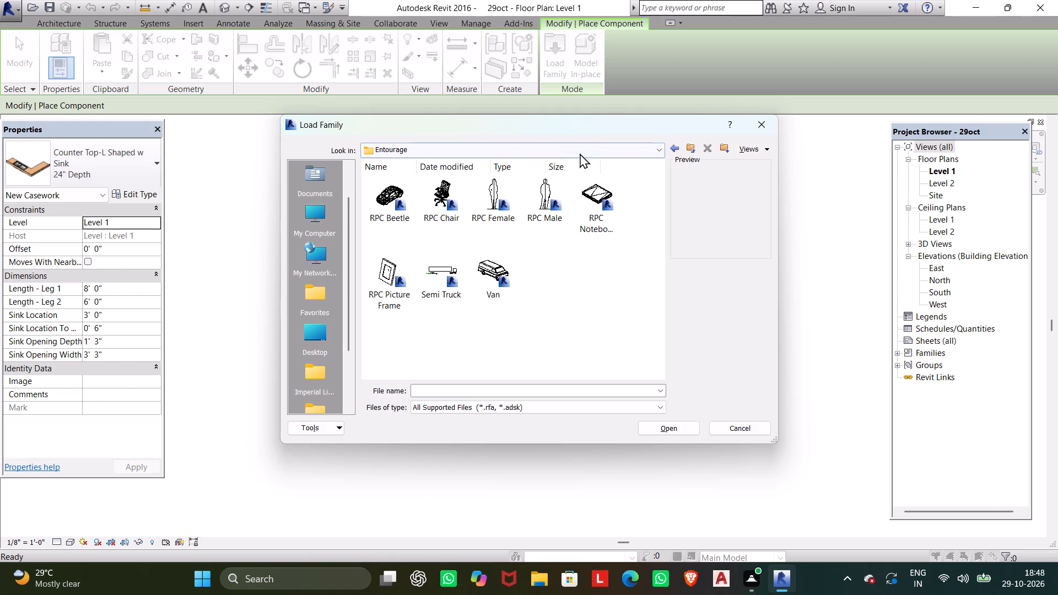
pyautogui.click(674, 150)
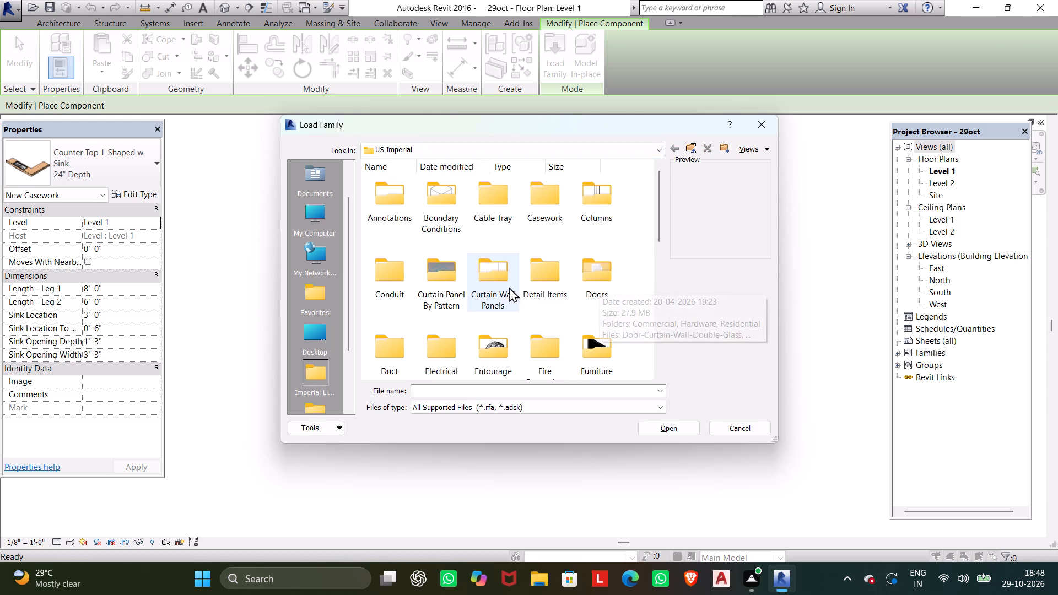
pyautogui.doubleClick(382, 293)
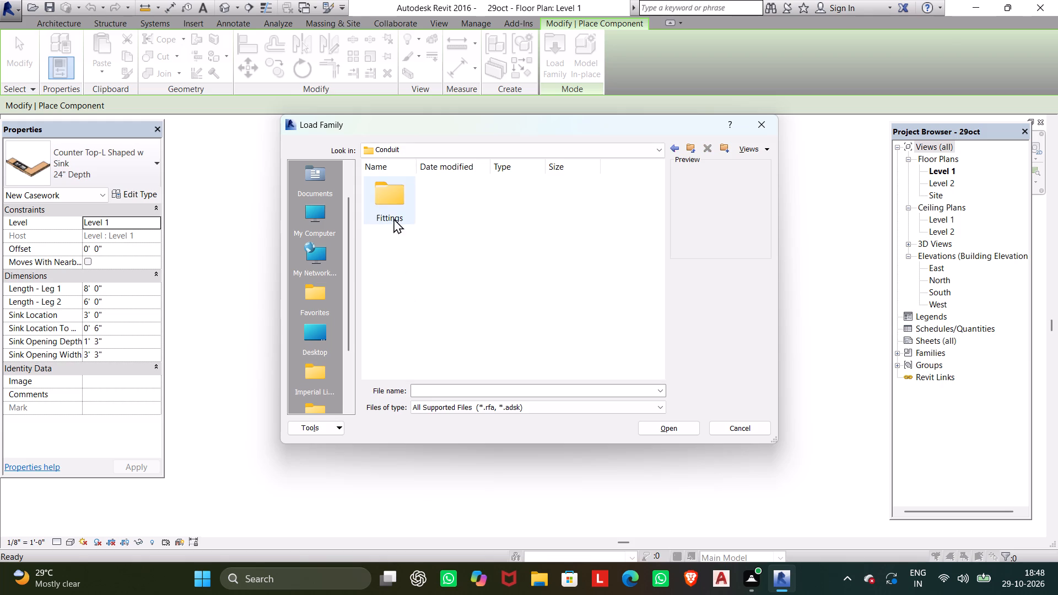
pyautogui.tripleClick(393, 204)
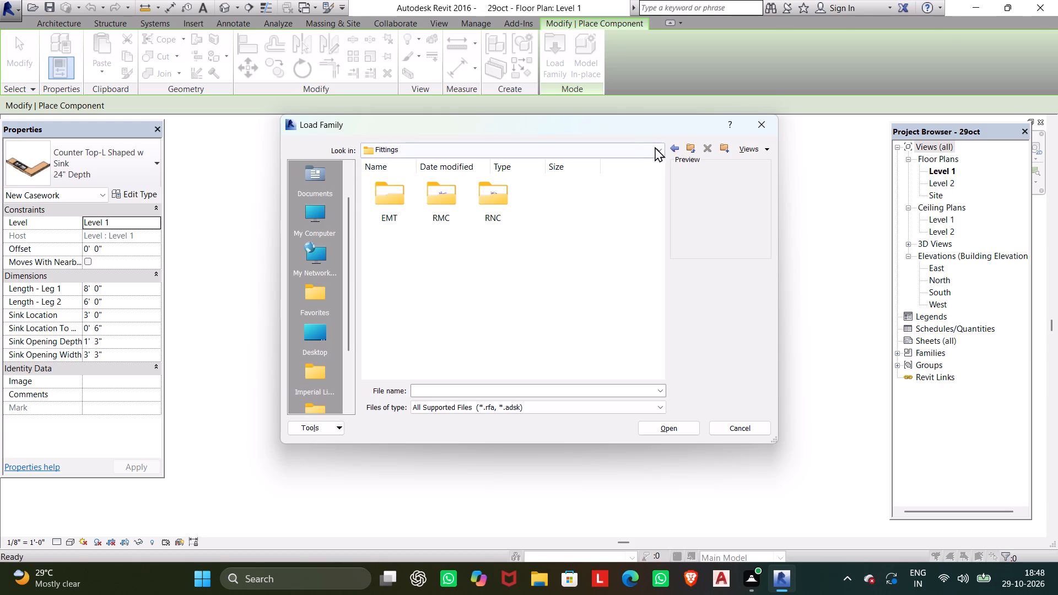
pyautogui.click(673, 145)
pyautogui.click(673, 145)
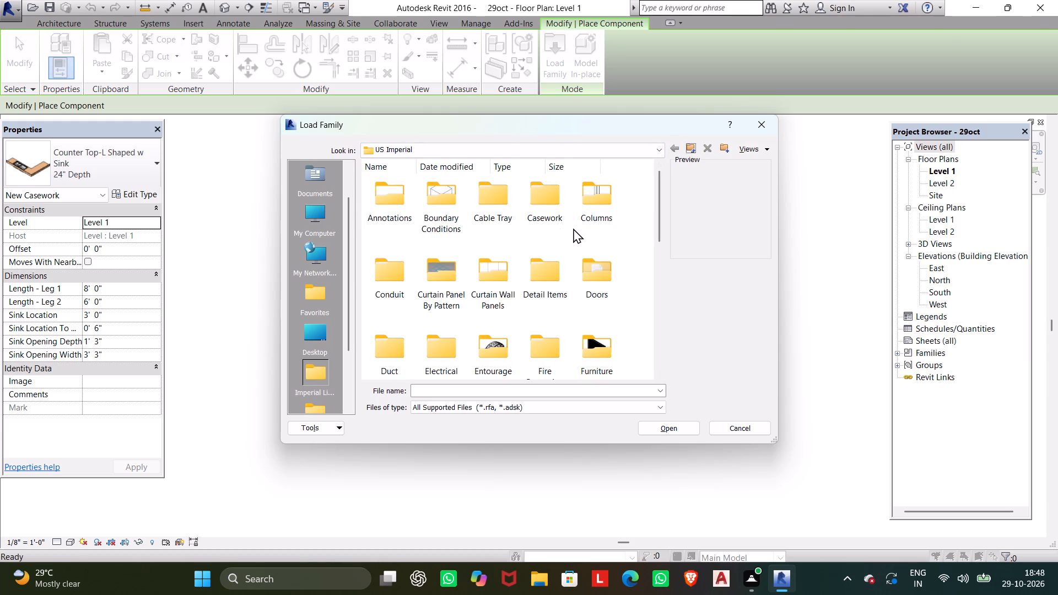
pyautogui.scroll(3, 567, 226)
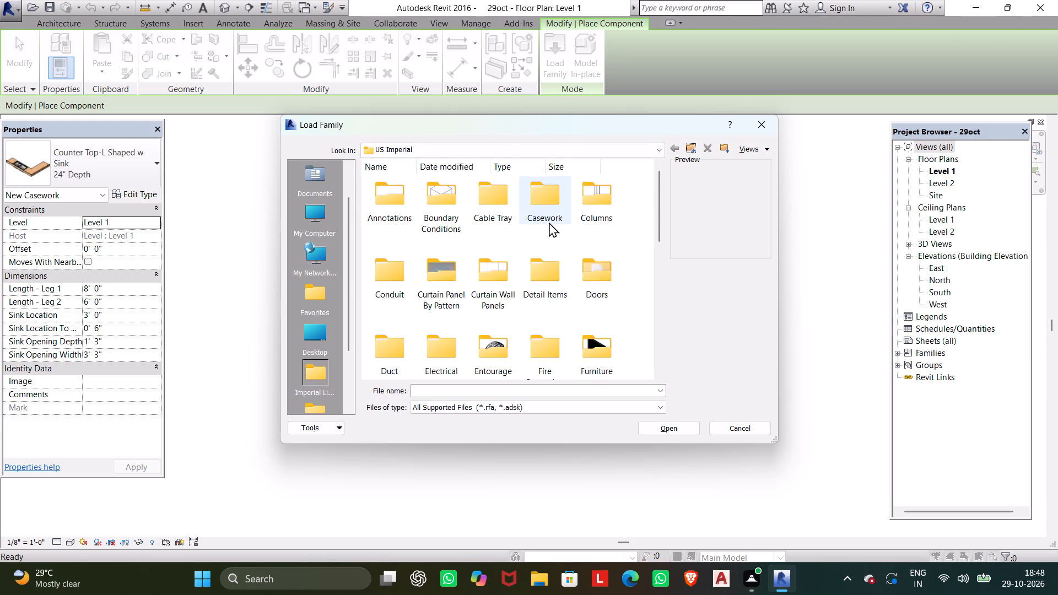
# Look through the library's Casework Base Cabinets, Annotations, Boundary Conditions and Cable Tray Fittings folders for a suitable family.
pyautogui.doubleClick(547, 220)
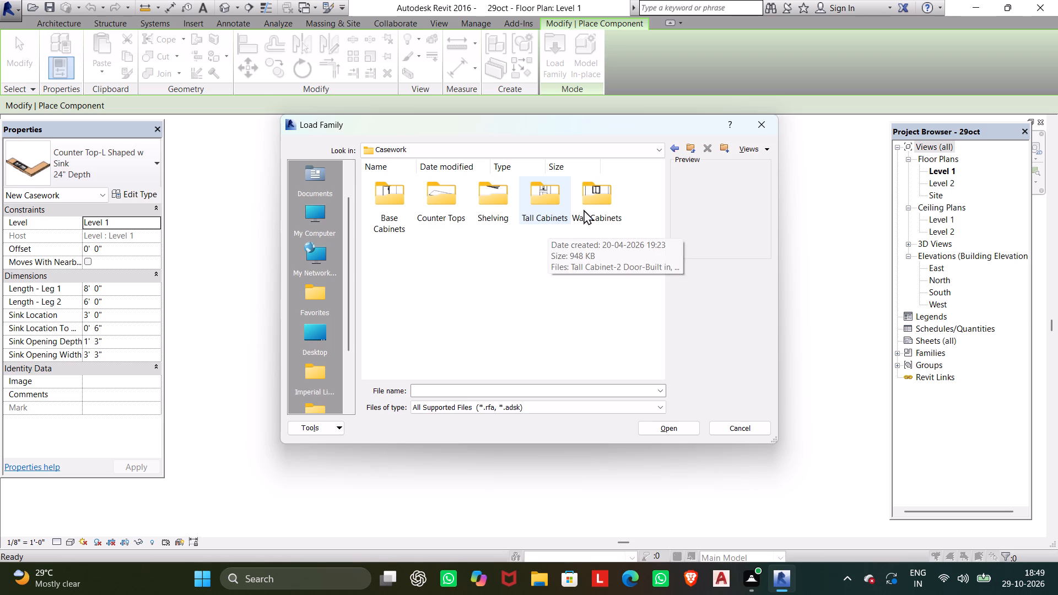
pyautogui.doubleClick(387, 219)
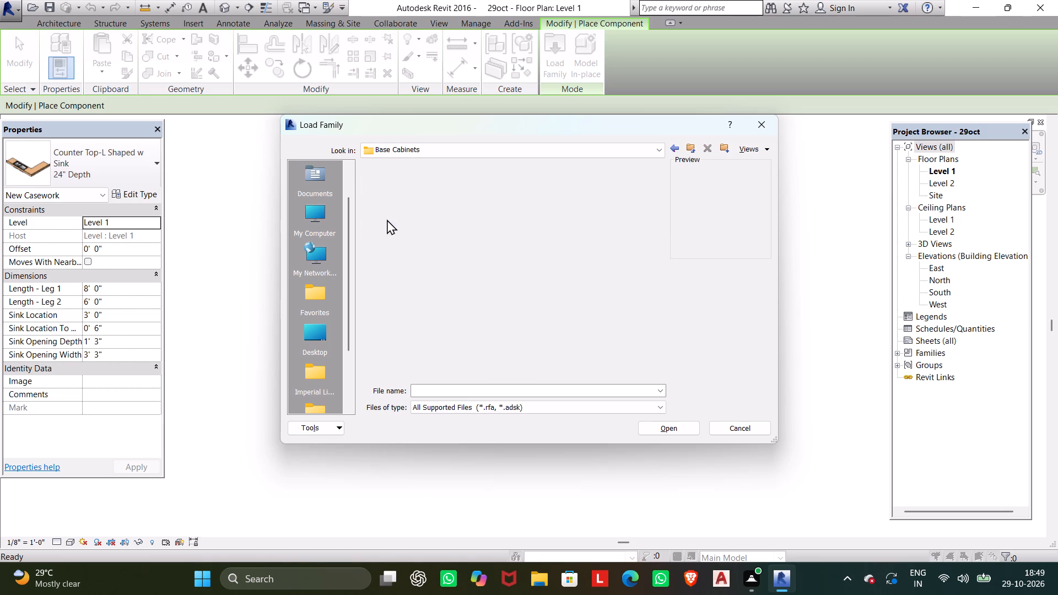
pyautogui.click(678, 148)
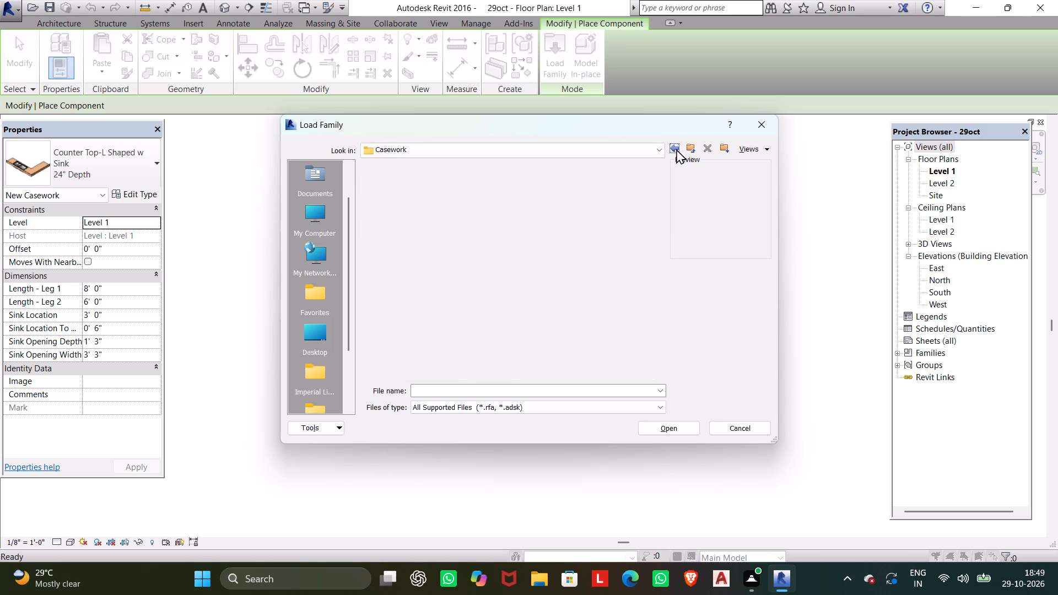
pyautogui.click(674, 150)
pyautogui.scroll(2, 375, 218)
pyautogui.doubleClick(396, 199)
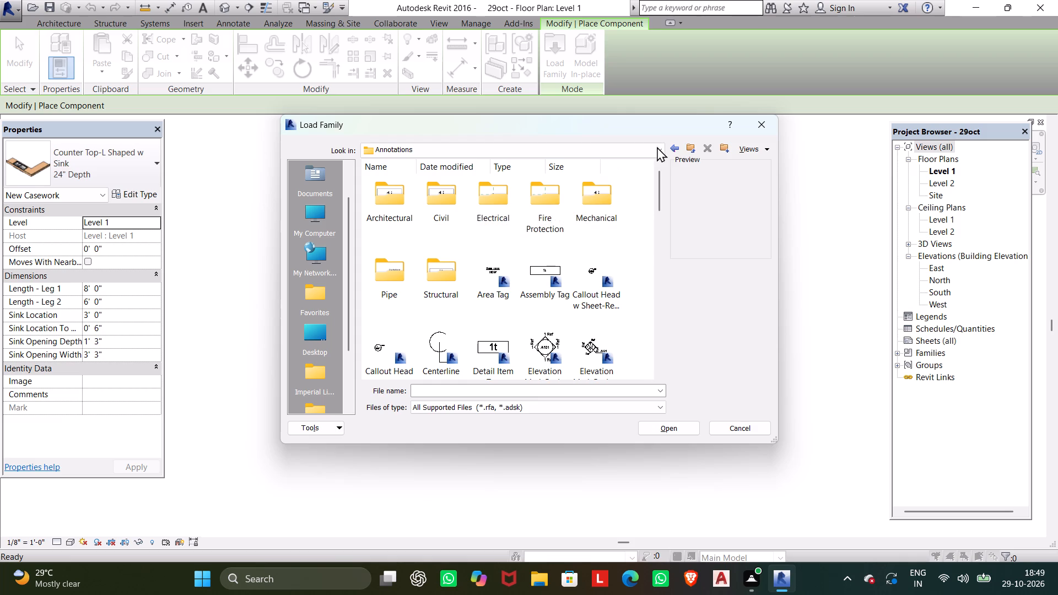
pyautogui.click(676, 149)
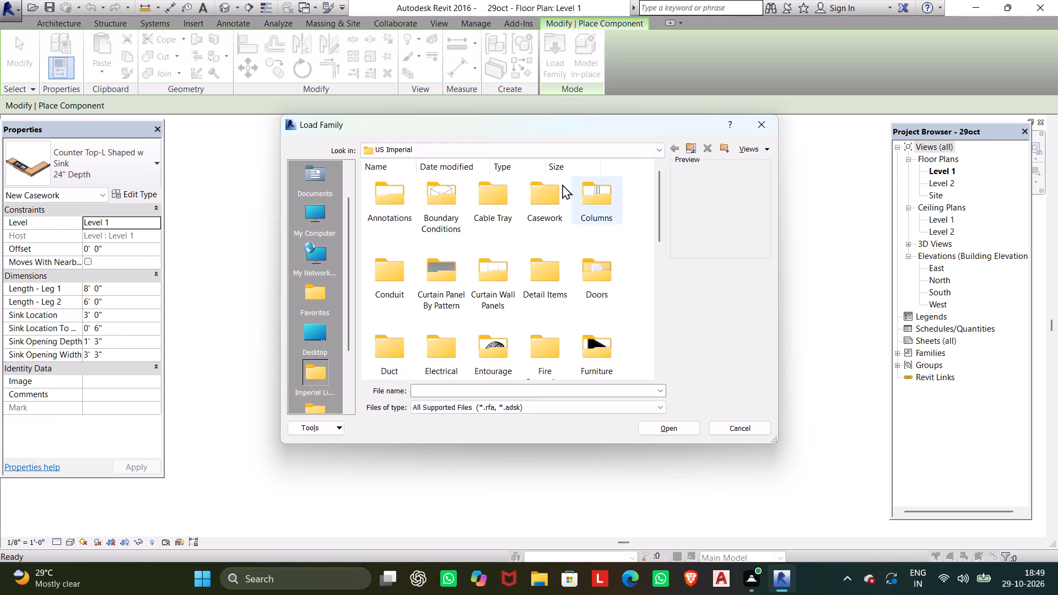
pyautogui.doubleClick(450, 201)
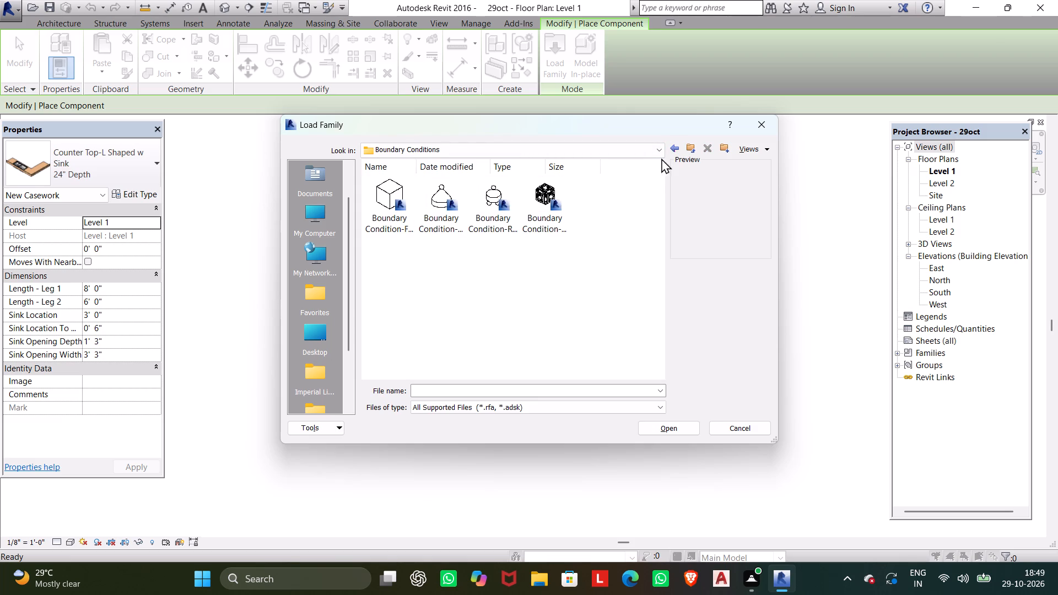
pyautogui.click(677, 147)
pyautogui.doubleClick(496, 194)
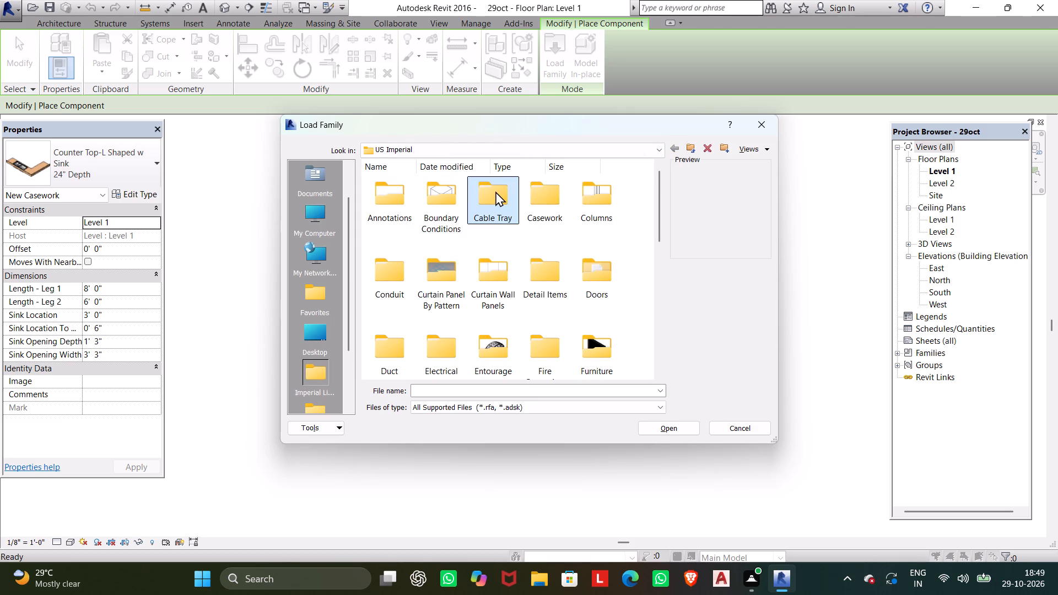
pyautogui.doubleClick(495, 191)
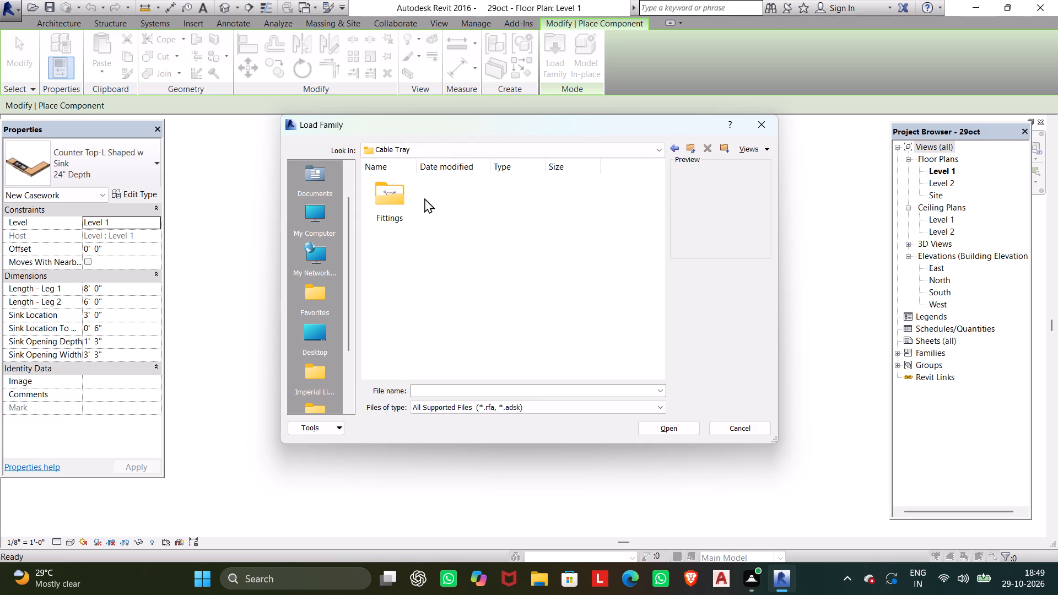
pyautogui.doubleClick(393, 202)
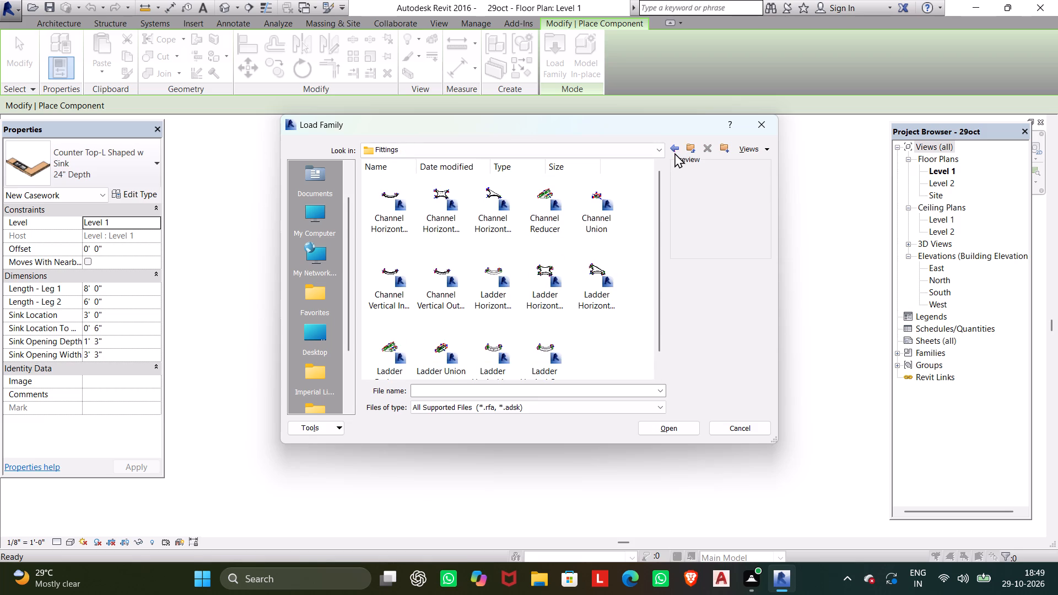
pyautogui.doubleClick(674, 152)
pyautogui.click(674, 150)
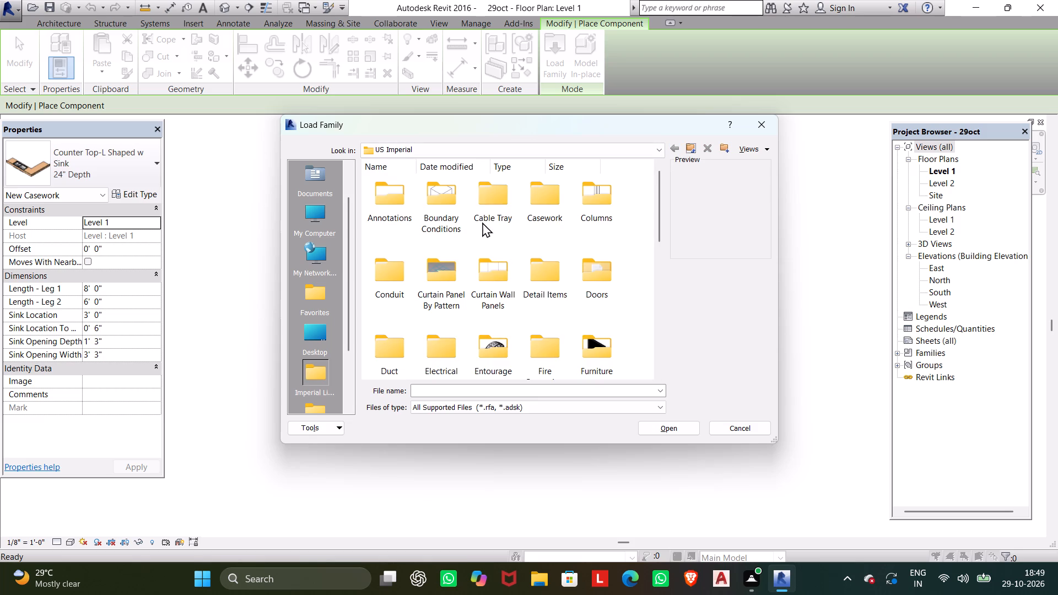
# Look through the library's Casework Shelving and Conduit folders for a suitable component family.
pyautogui.doubleClick(540, 196)
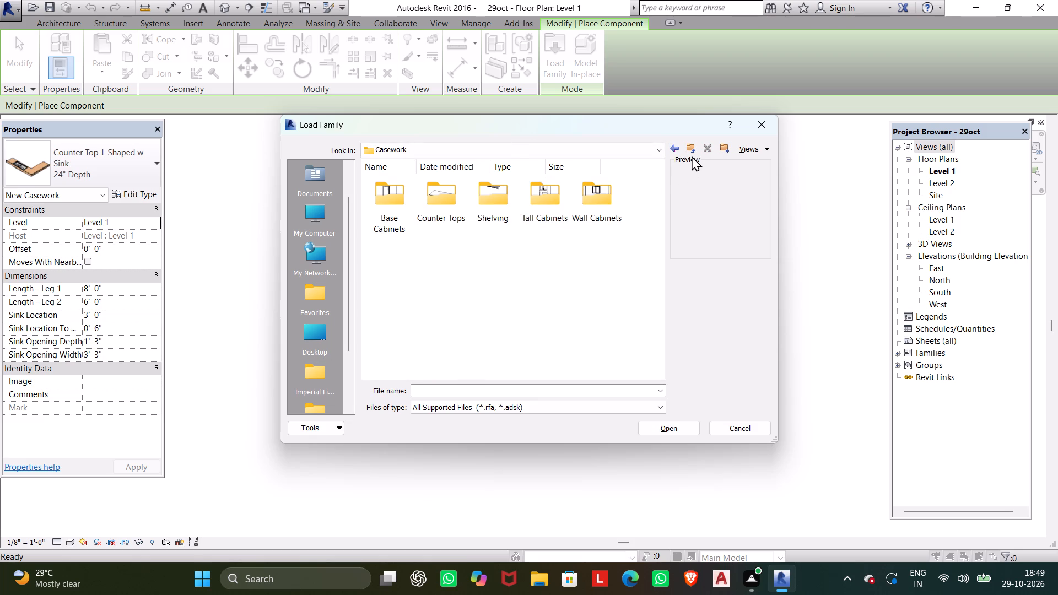
pyautogui.doubleClick(503, 199)
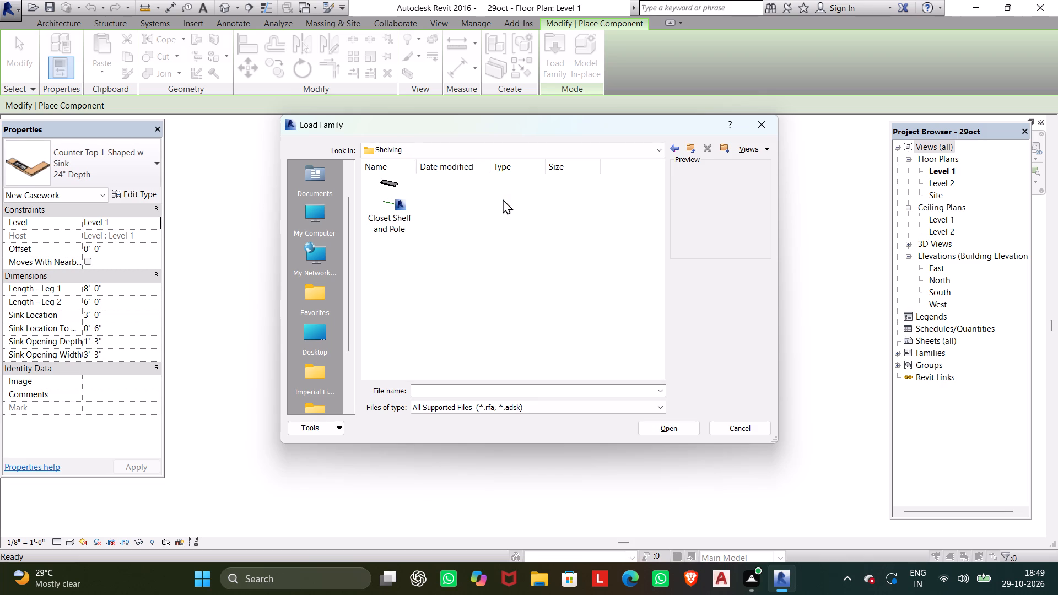
pyautogui.click(666, 150)
pyautogui.click(674, 149)
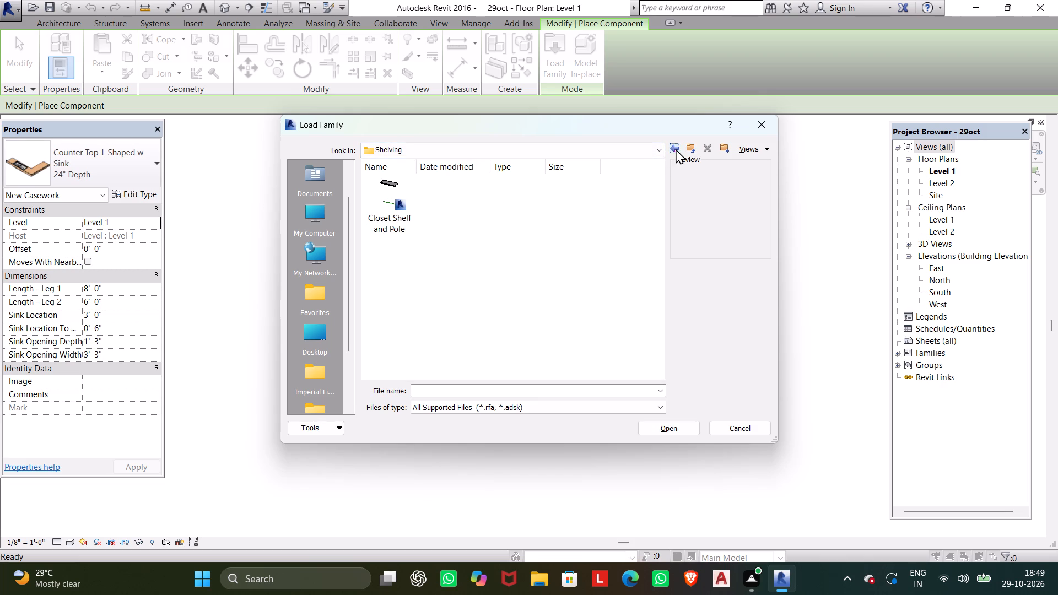
pyautogui.click(676, 148)
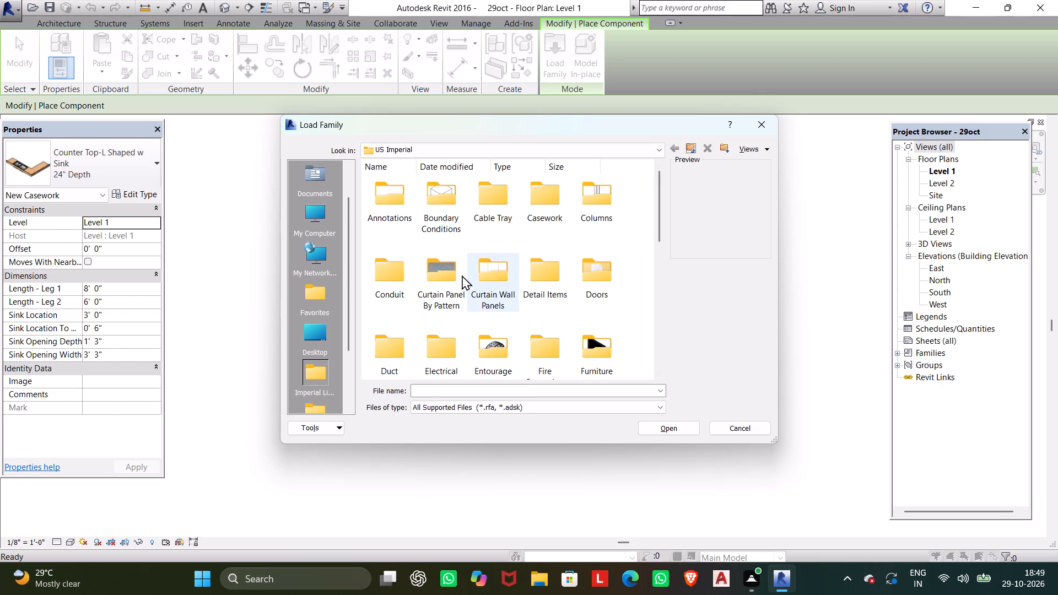
pyautogui.doubleClick(392, 289)
pyautogui.click(666, 140)
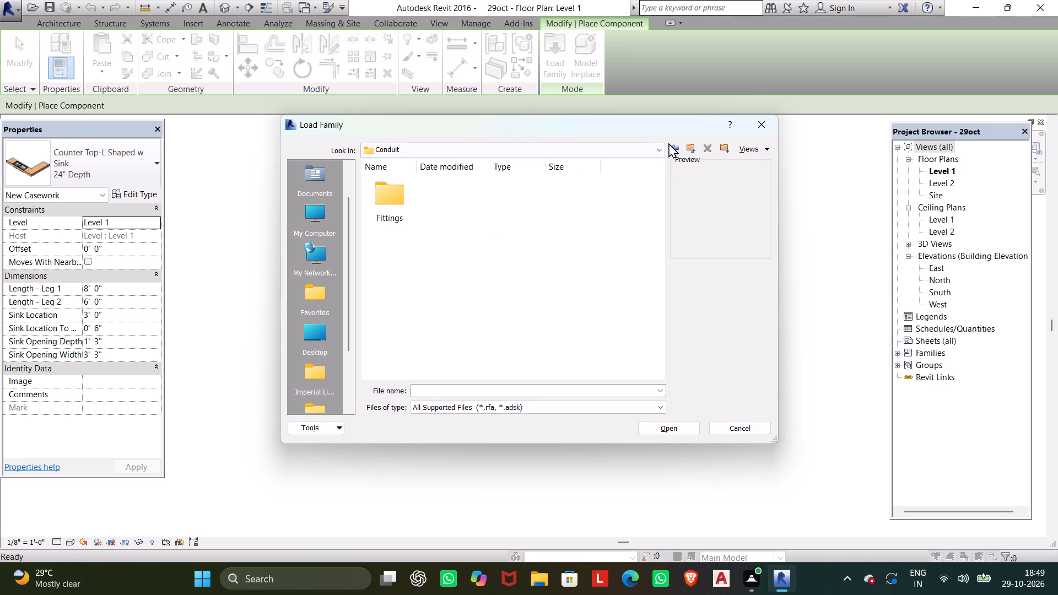
pyautogui.click(668, 148)
pyautogui.click(674, 148)
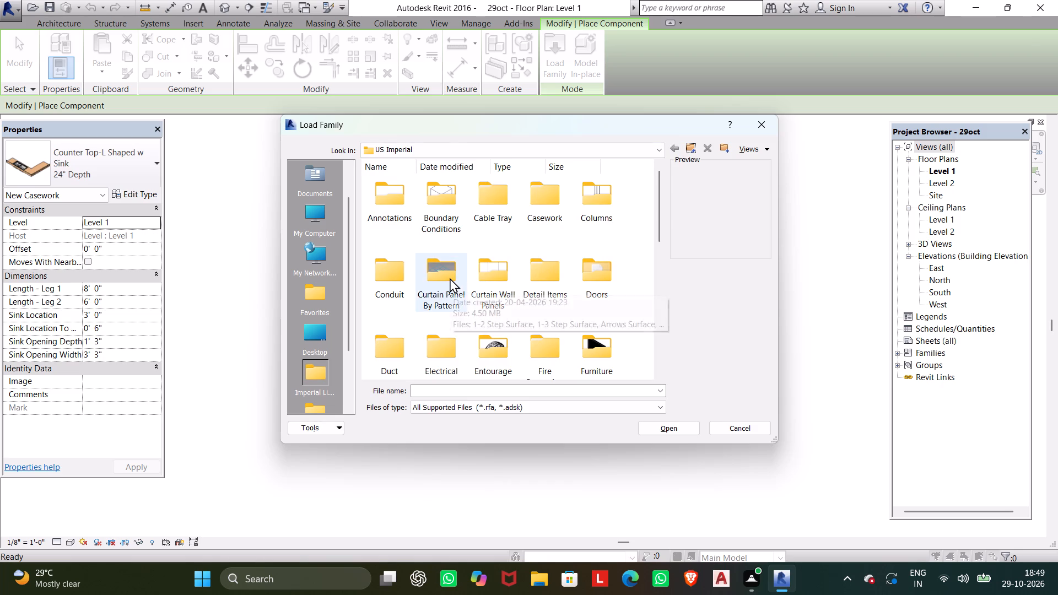
# Examine the library's Curtain Panel By Pattern, Curtain Wall Panels, Detail Items and Doors folders for a suitable family.
pyautogui.doubleClick(450, 278)
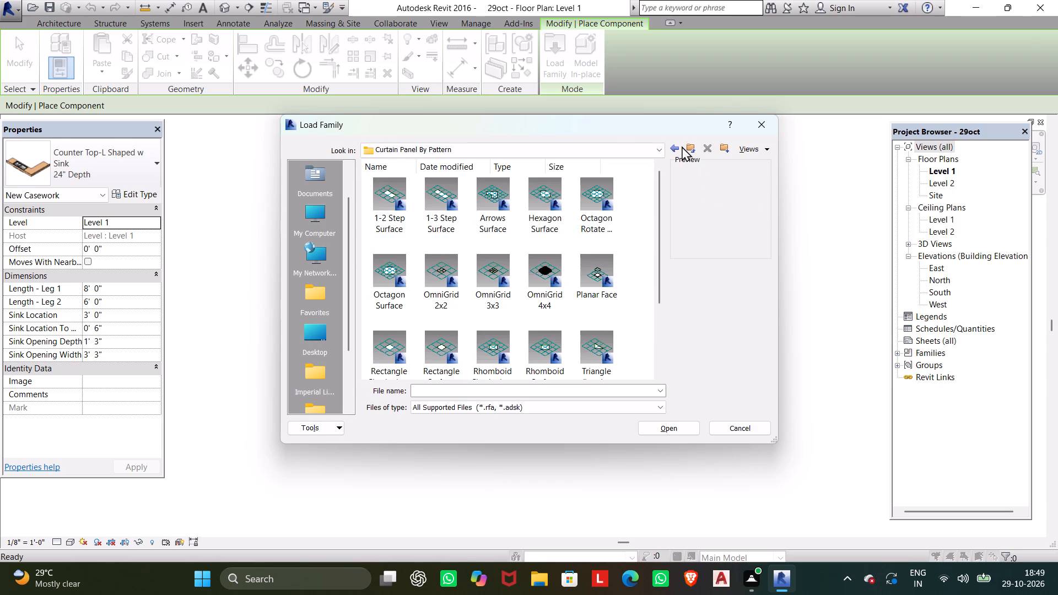
pyautogui.click(672, 149)
pyautogui.doubleClick(504, 272)
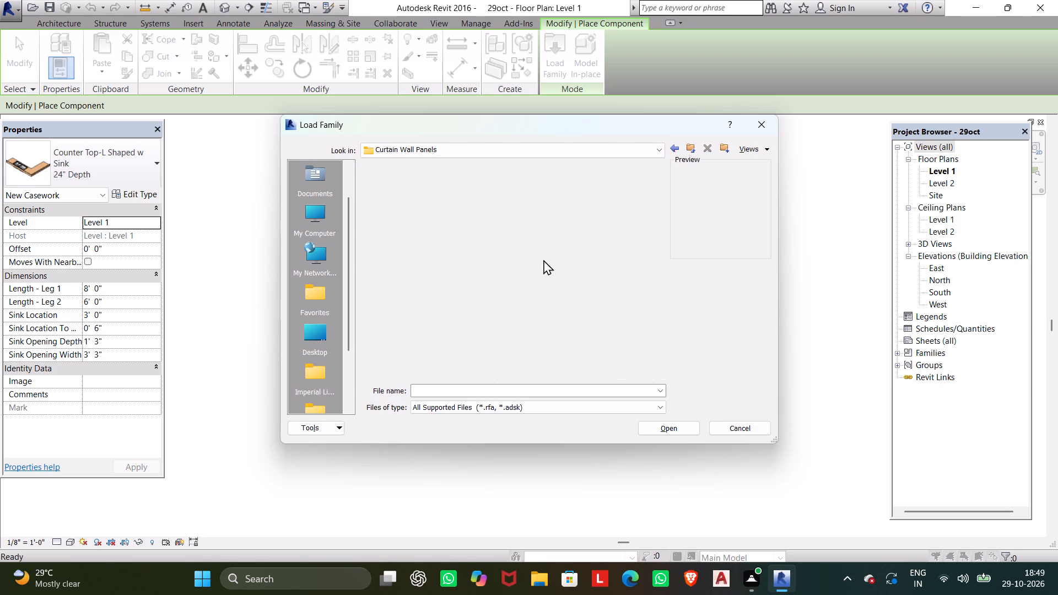
pyautogui.click(677, 147)
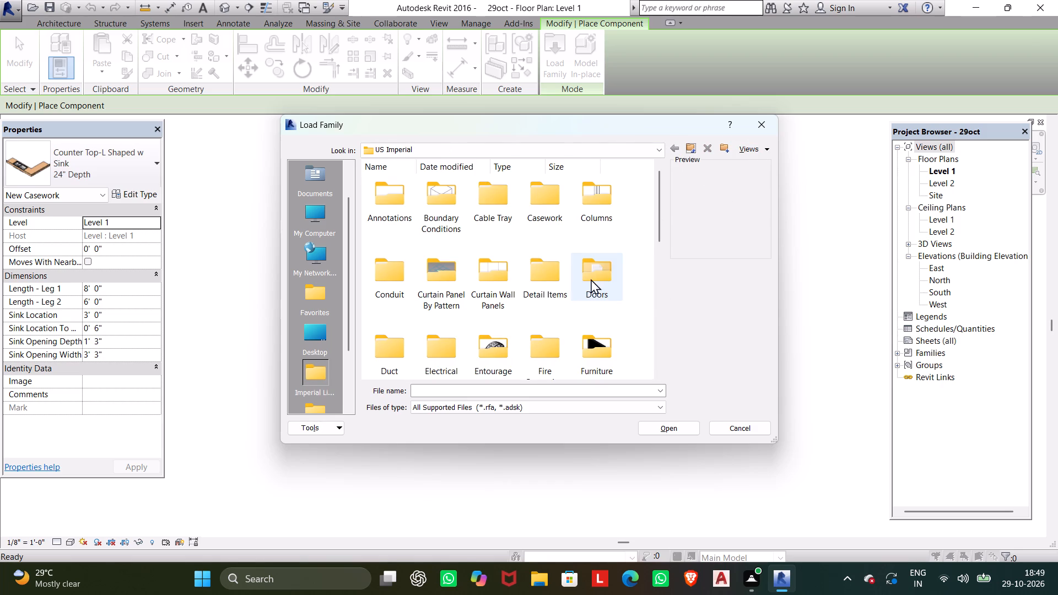
pyautogui.doubleClick(496, 275)
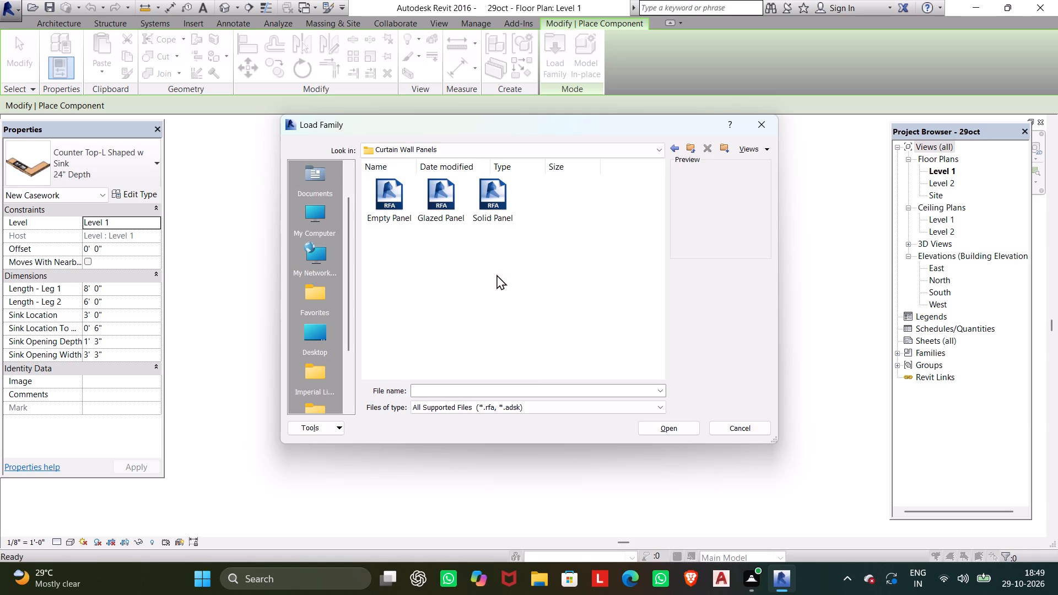
pyautogui.click(673, 145)
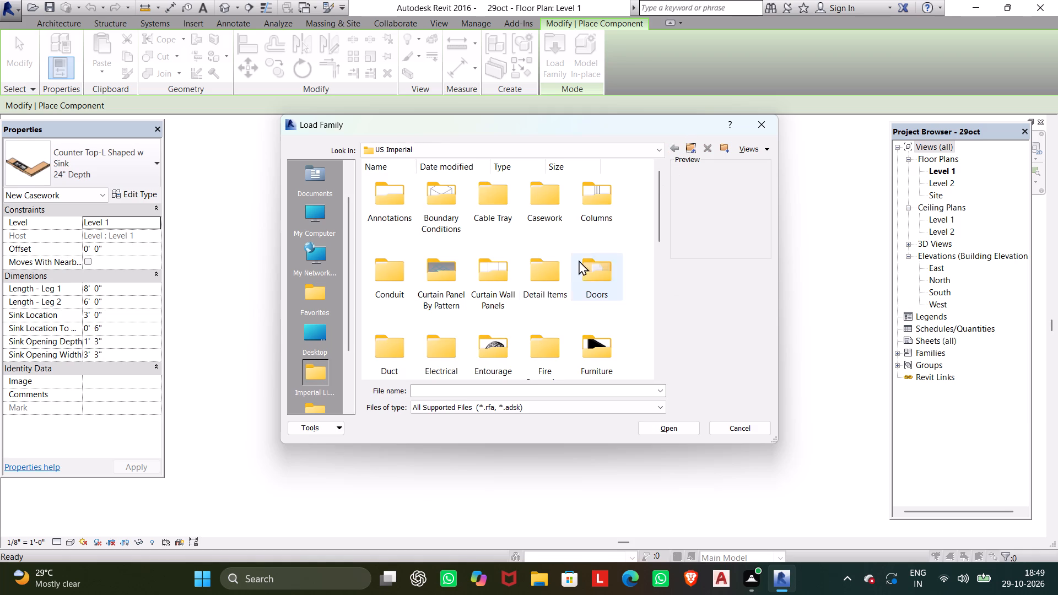
pyautogui.doubleClick(562, 271)
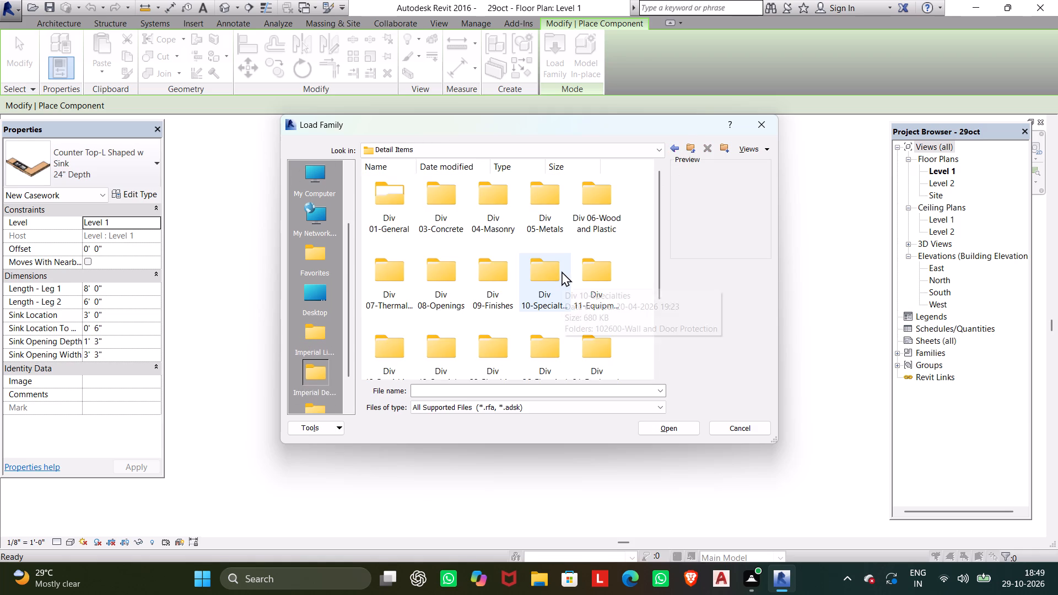
pyautogui.click(674, 147)
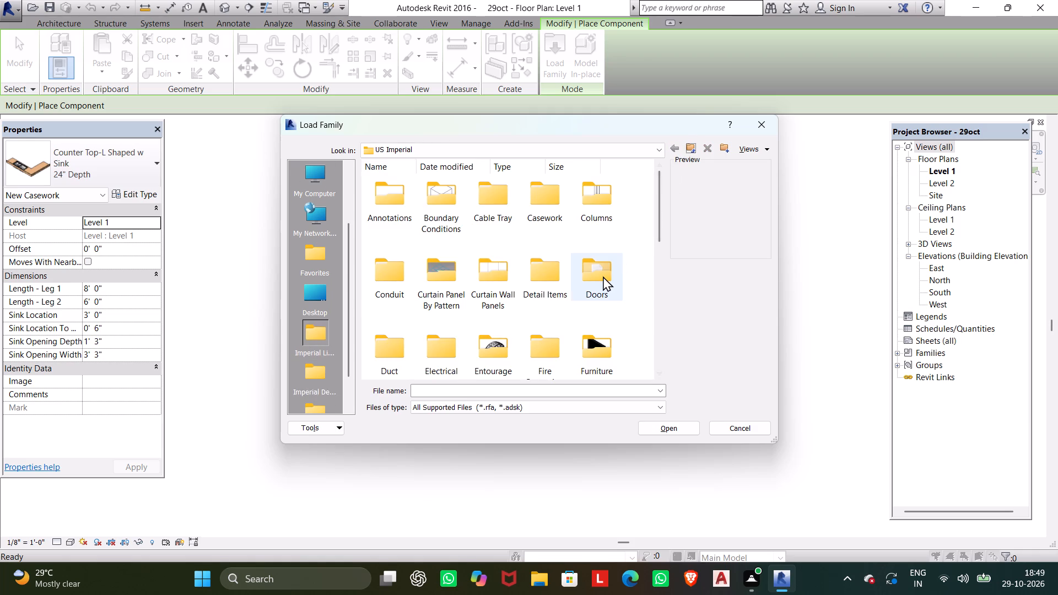
pyautogui.doubleClick(603, 276)
pyautogui.click(674, 150)
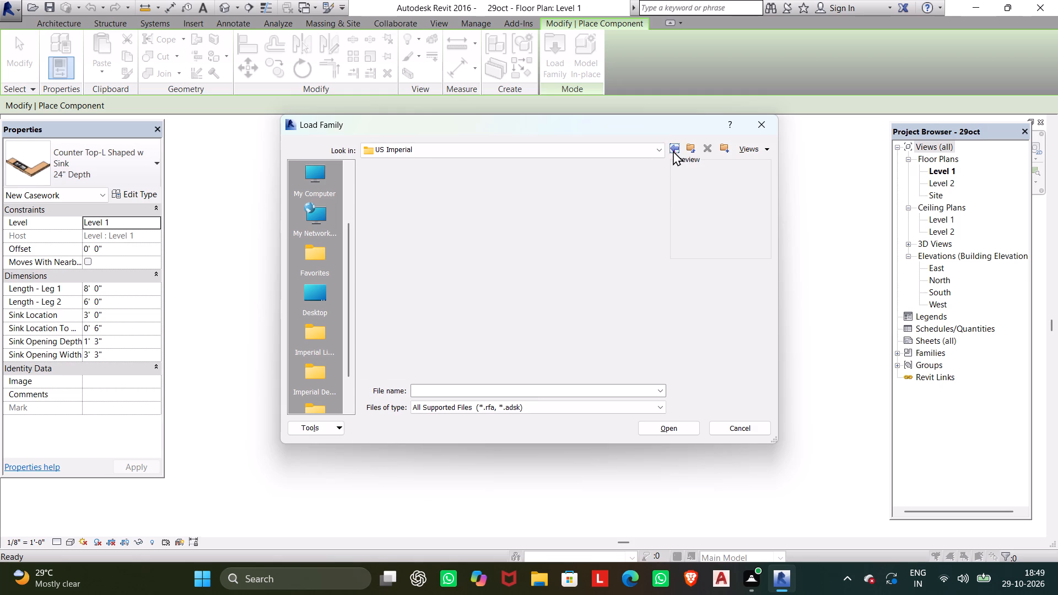
# Look through the library's Duct Accessories and Electrical Architectural folders for a suitable family.
pyautogui.click(397, 349)
pyautogui.click(404, 344)
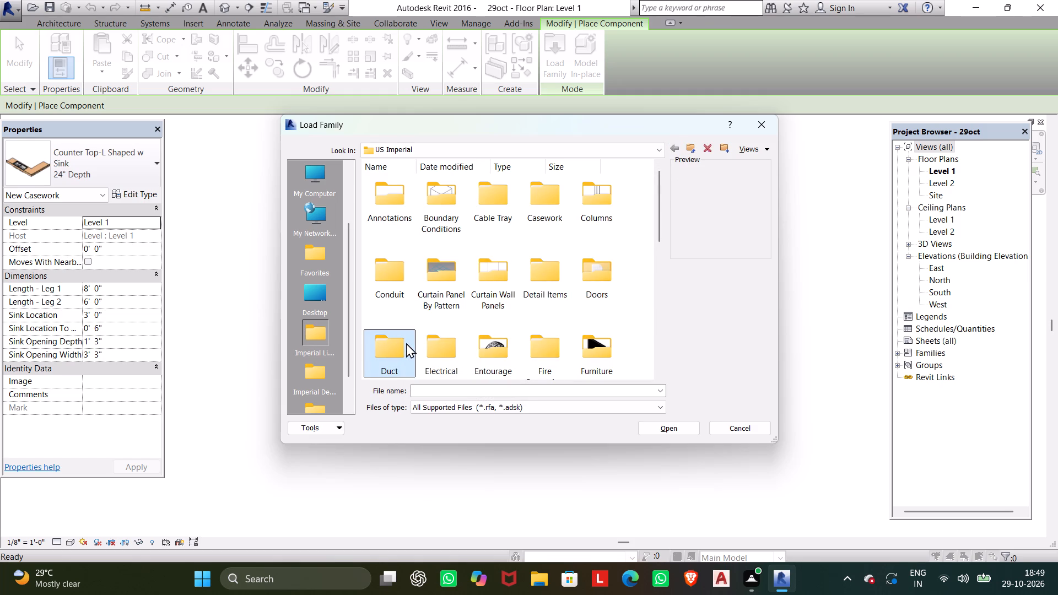
pyautogui.doubleClick(406, 343)
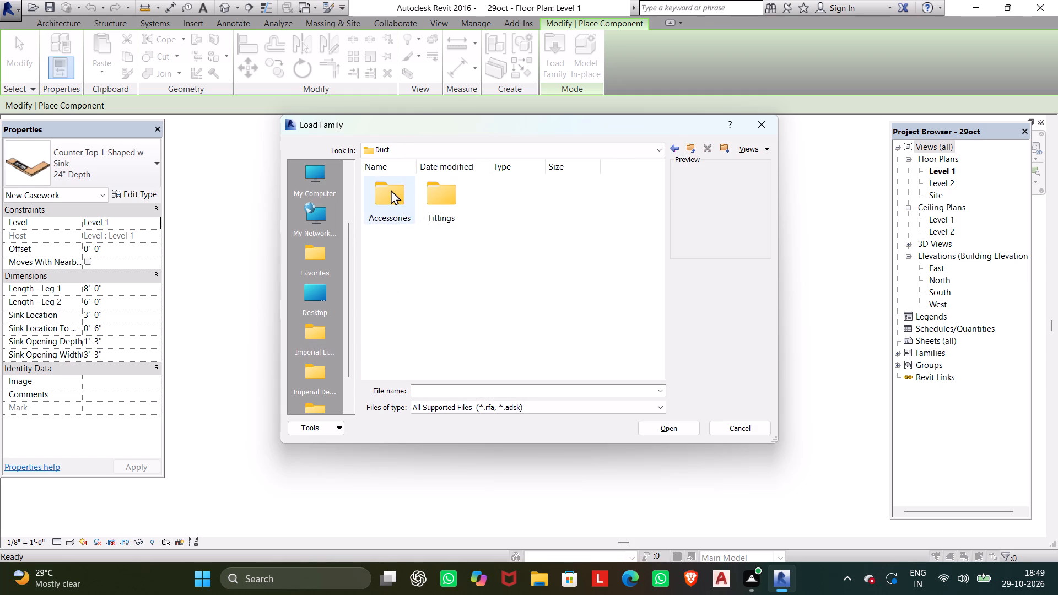
pyautogui.doubleClick(391, 190)
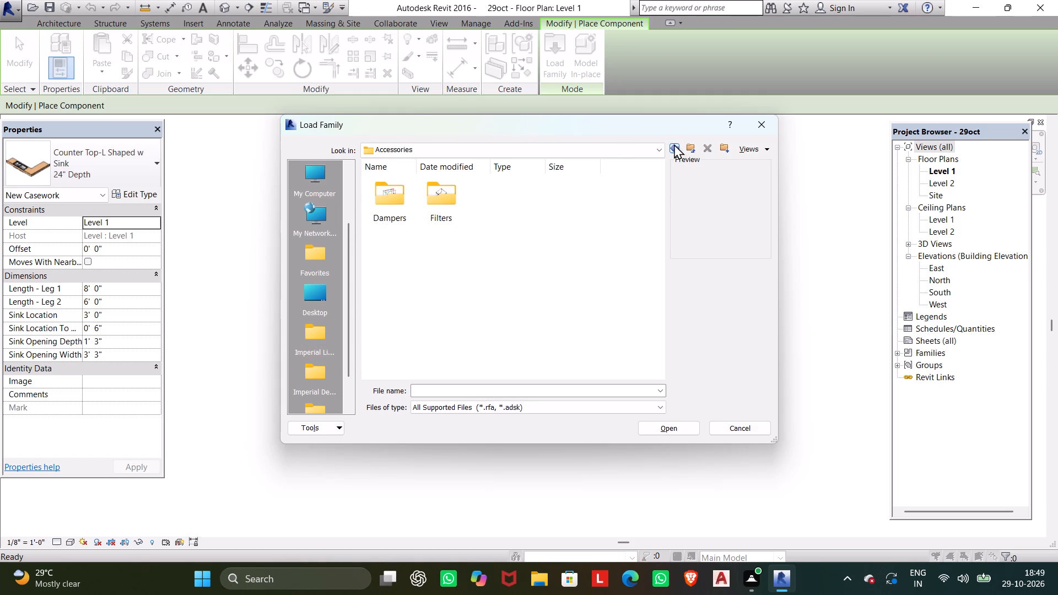
pyautogui.click(669, 144)
pyautogui.click(674, 144)
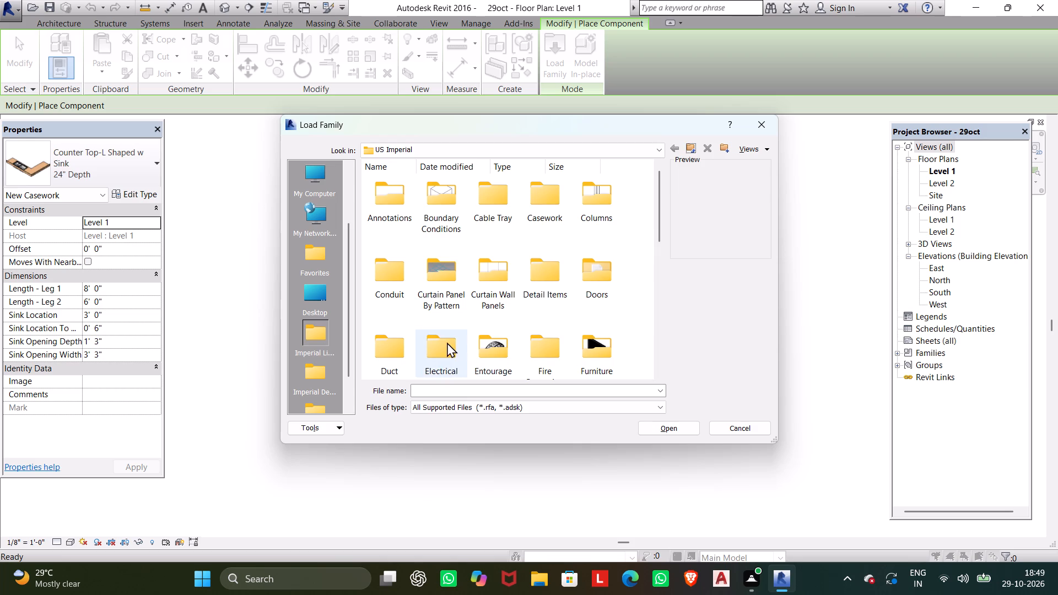
pyautogui.doubleClick(447, 342)
pyautogui.scroll(-2, 530, 293)
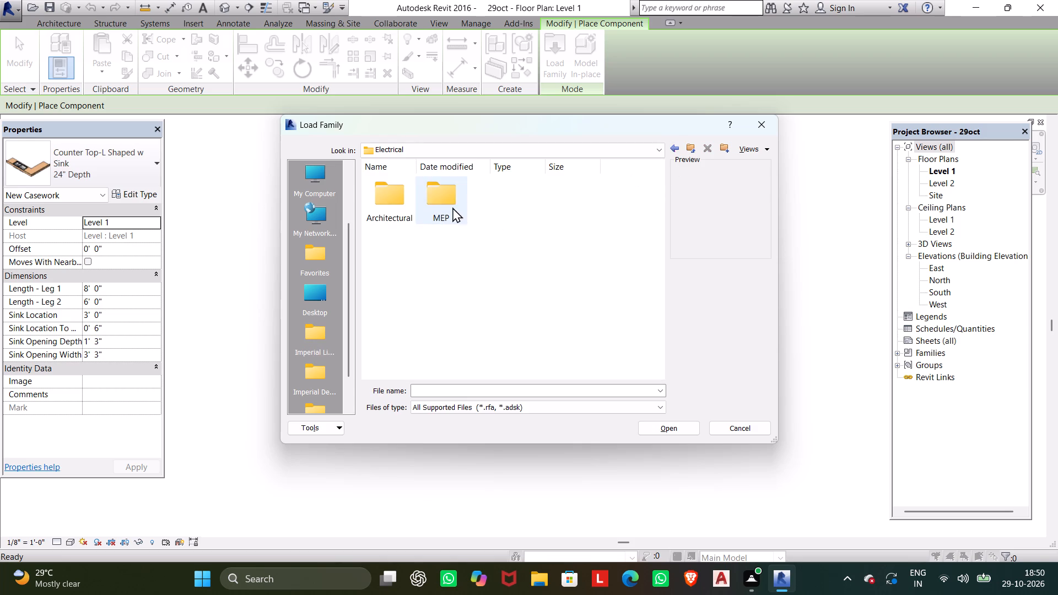
pyautogui.doubleClick(392, 203)
pyautogui.click(675, 143)
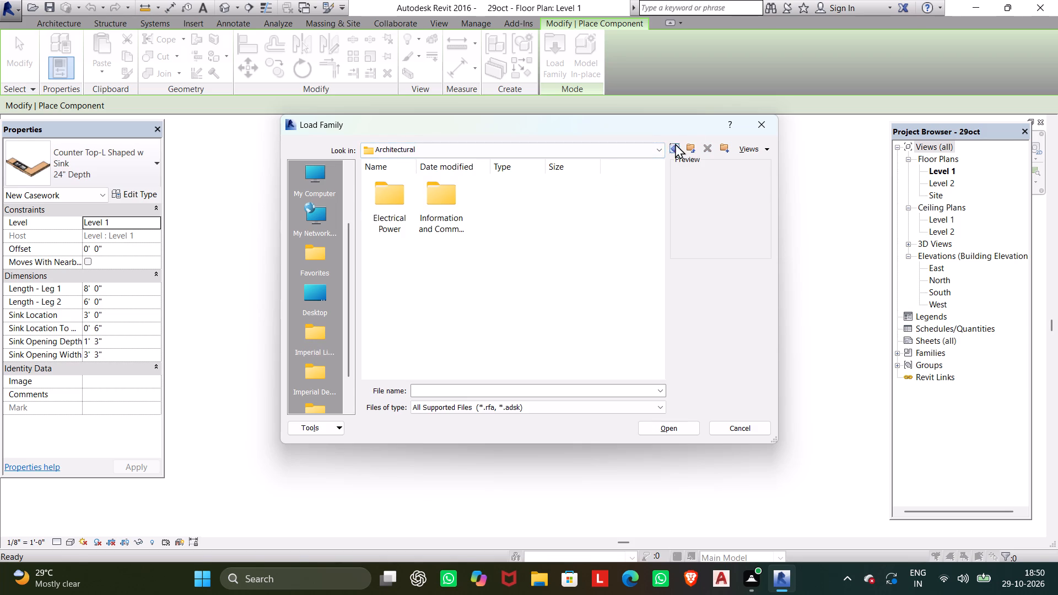
pyautogui.click(674, 141)
pyautogui.click(672, 149)
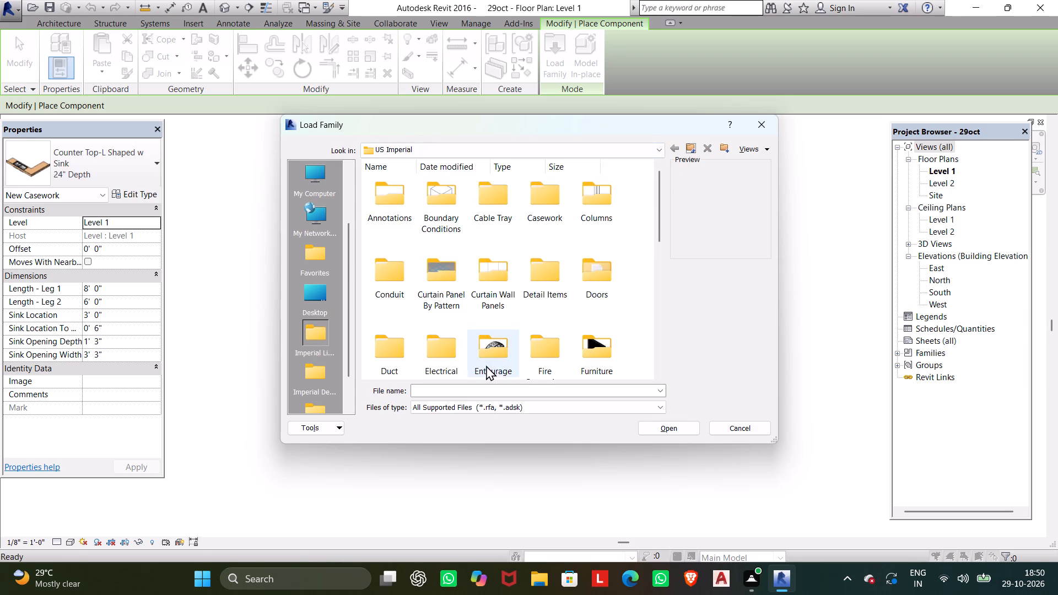
# Browse the library's Fire Protection, Furniture and Mass folders for a suitable family.
pyautogui.doubleClick(553, 337)
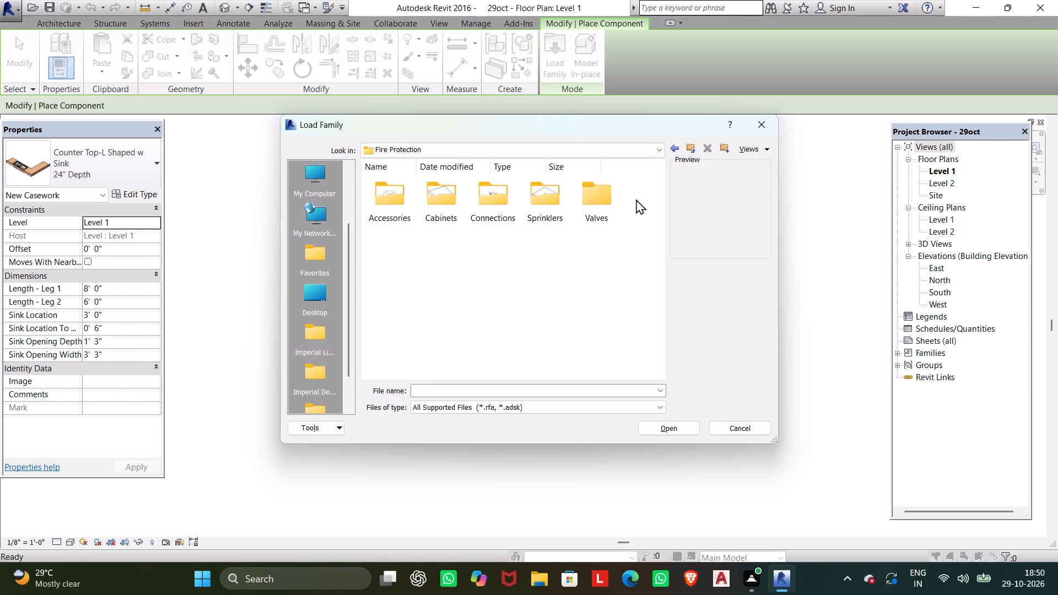
pyautogui.click(677, 148)
pyautogui.doubleClick(587, 349)
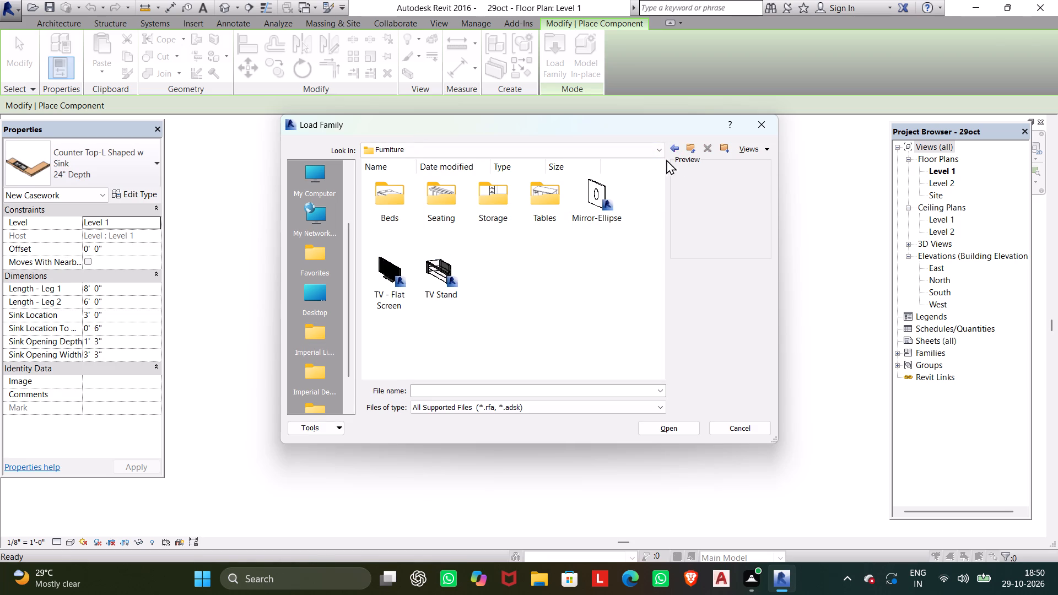
pyautogui.click(675, 150)
pyautogui.scroll(-2, 586, 308)
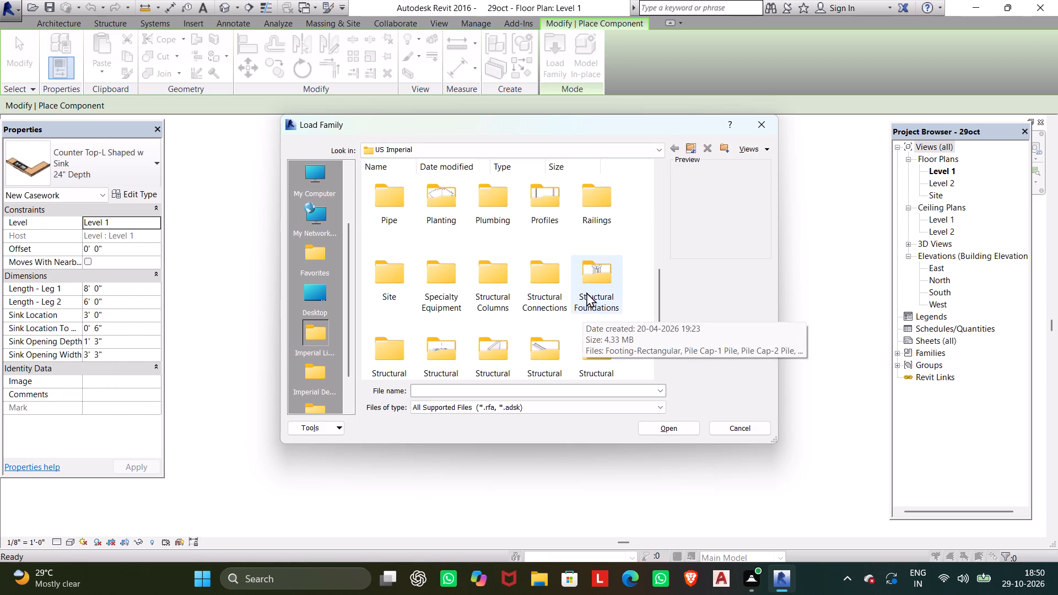
pyautogui.scroll(1, 554, 271)
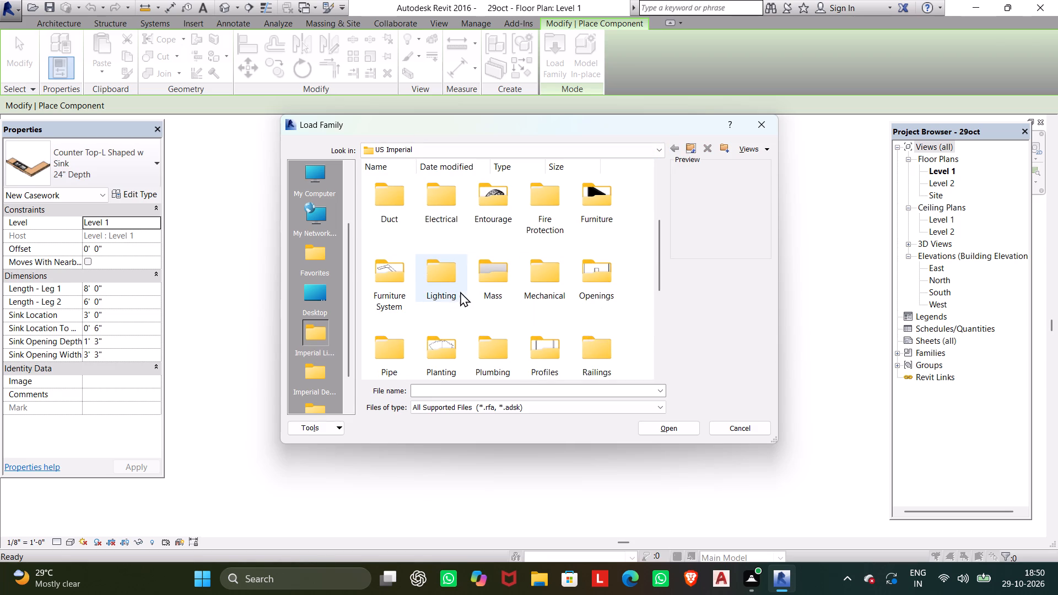
pyautogui.doubleClick(505, 275)
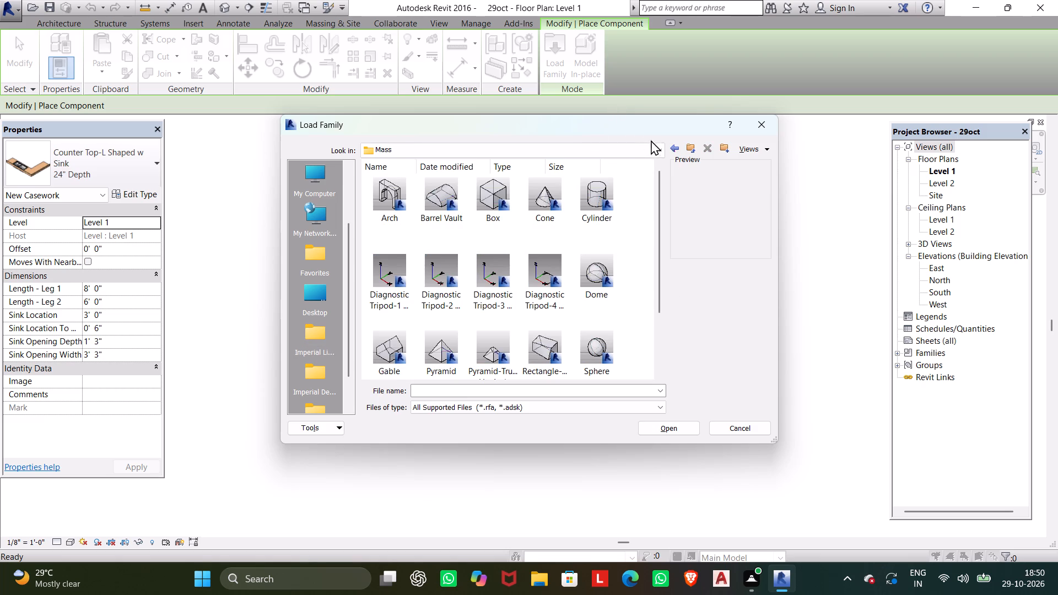
pyautogui.click(676, 144)
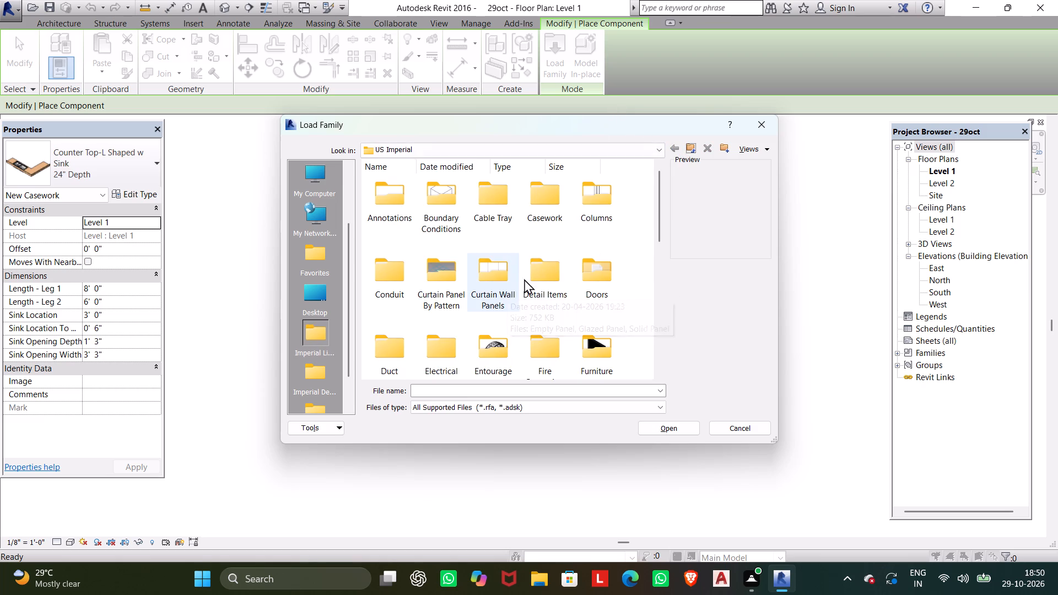
# Recheck the library's Curtain Wall Panels, Detail Items, Duct and Fire Protection folders for a suitable family.
pyautogui.doubleClick(503, 289)
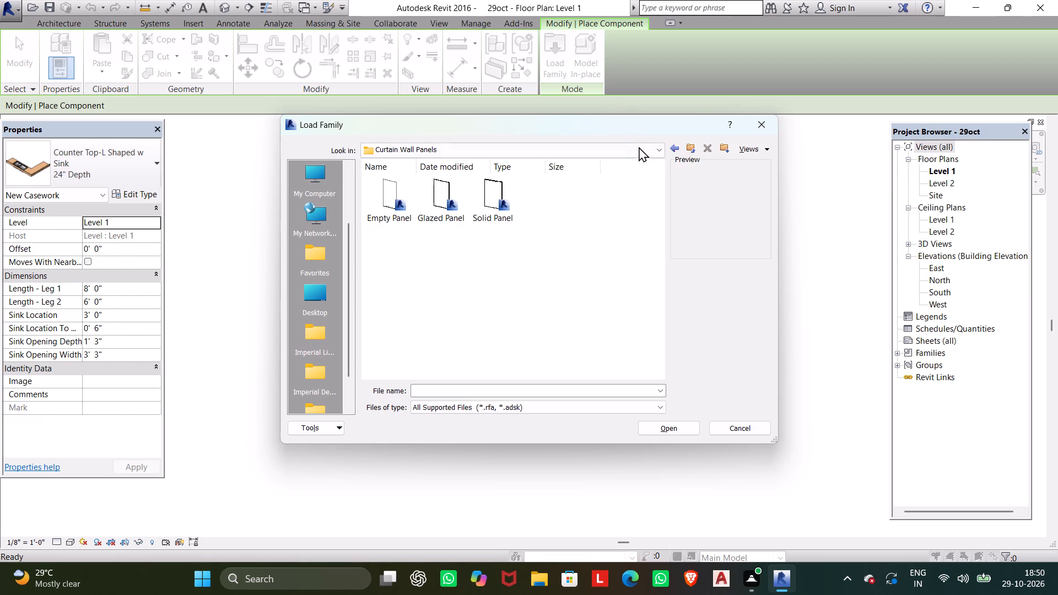
pyautogui.click(681, 150)
pyautogui.click(676, 150)
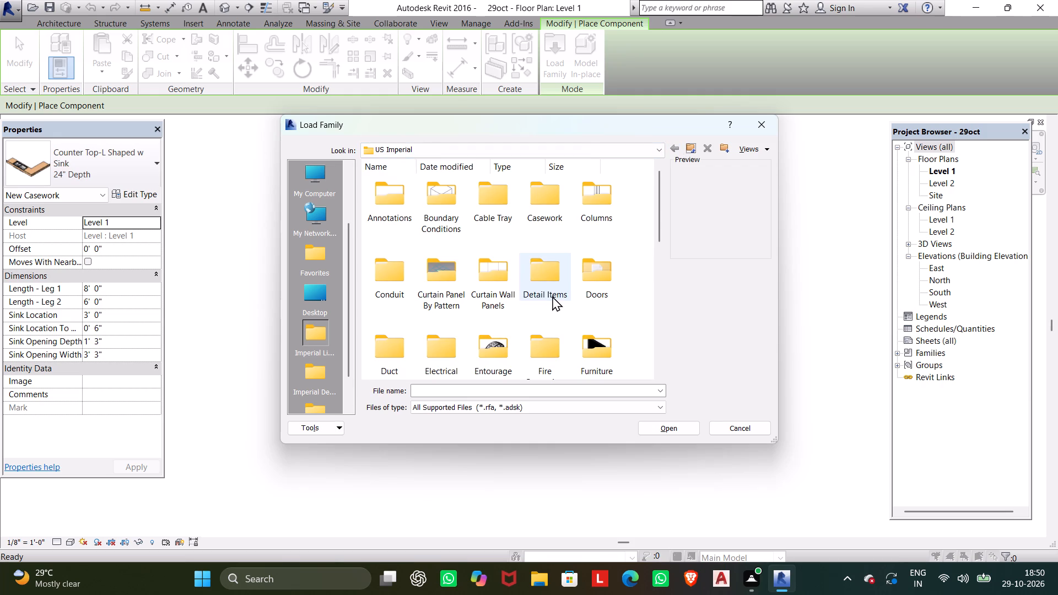
pyautogui.doubleClick(552, 293)
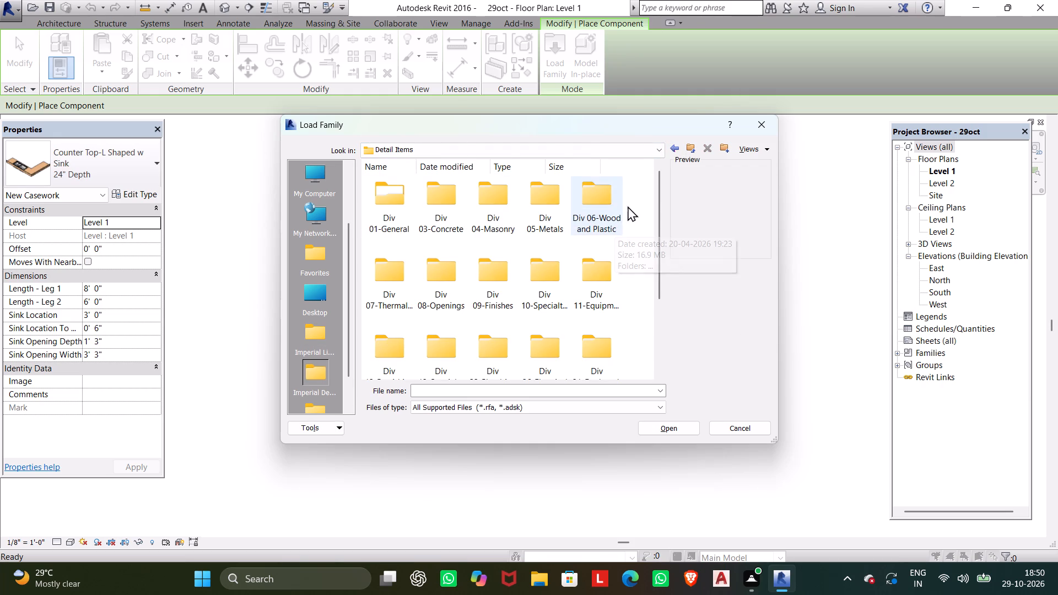
pyautogui.click(674, 152)
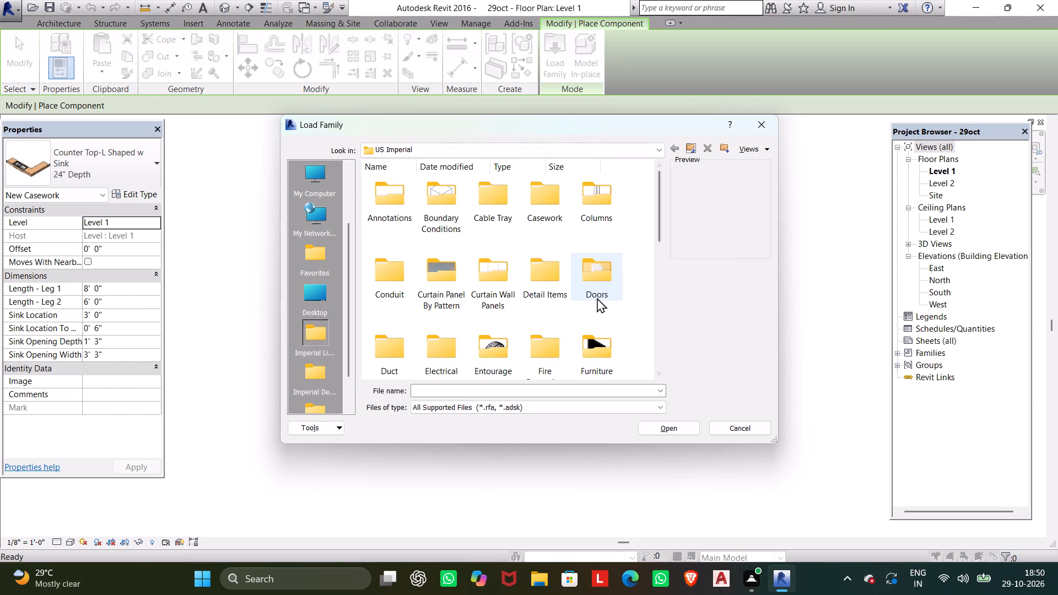
pyautogui.doubleClick(401, 364)
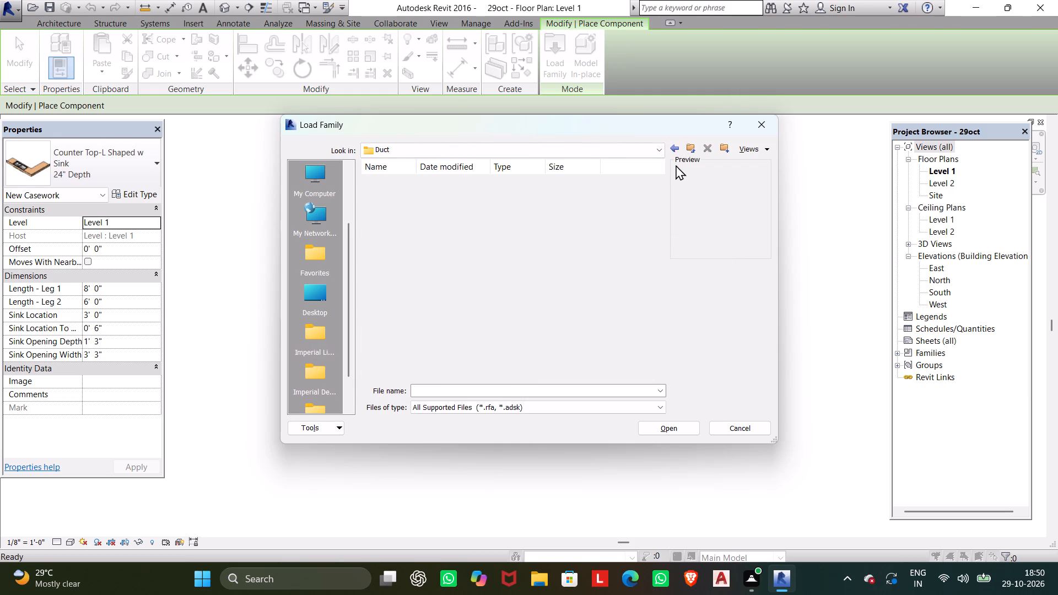
pyautogui.click(677, 147)
pyautogui.scroll(-1, 472, 332)
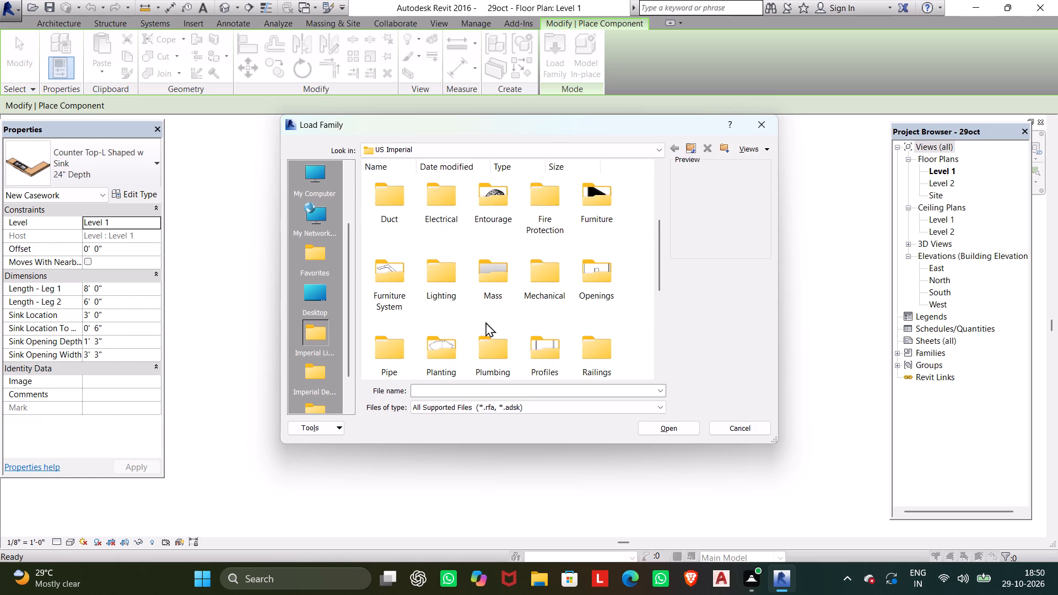
pyautogui.doubleClick(543, 198)
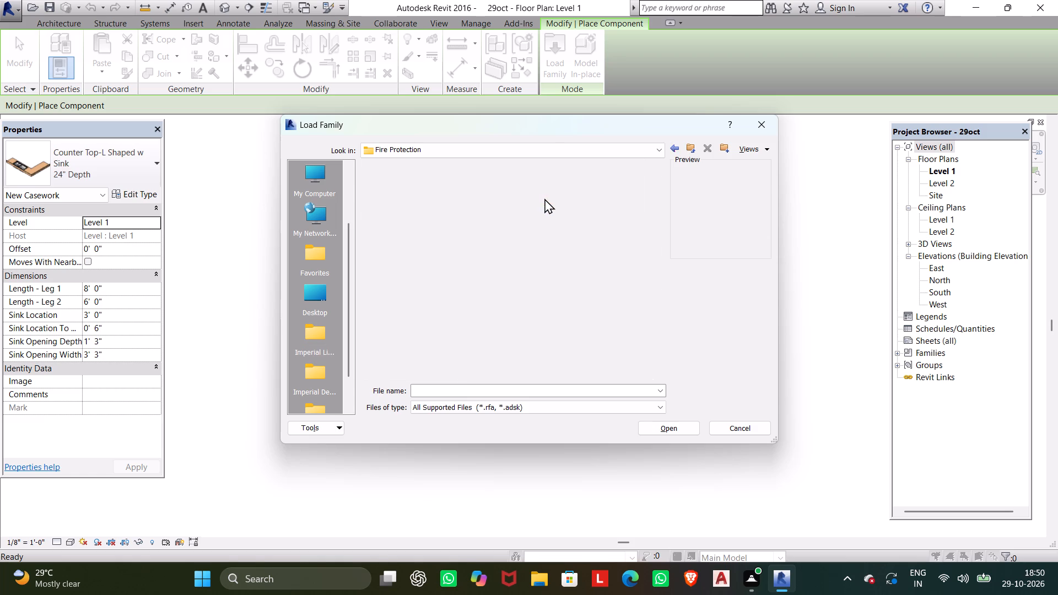
pyautogui.click(673, 148)
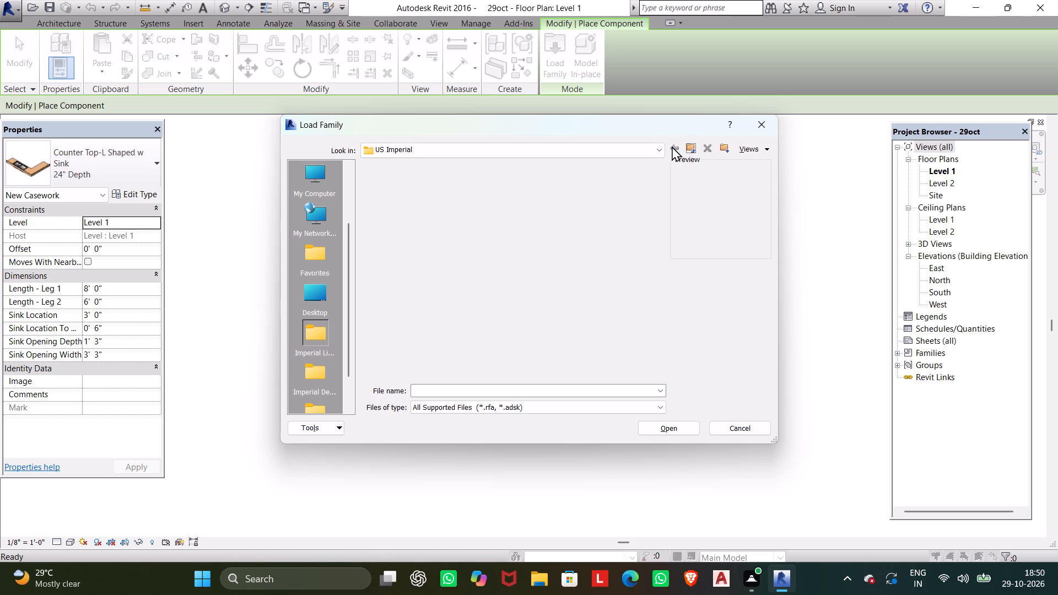
# Load the RPC Tree - Conifer family from the Planting folder of the US Imperial library.
pyautogui.click(397, 282)
pyautogui.click(401, 279)
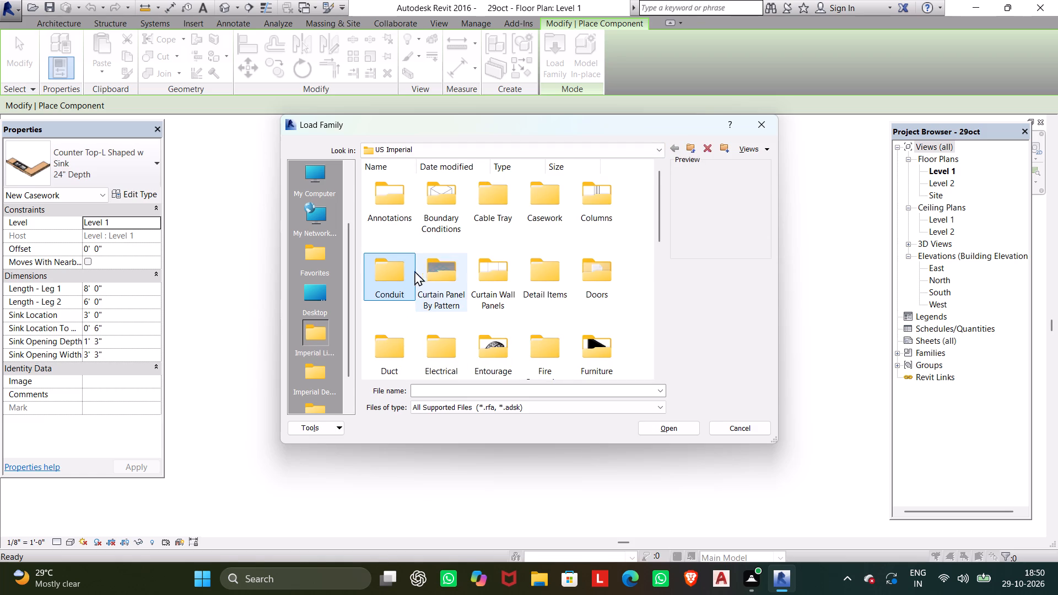
pyautogui.doubleClick(408, 273)
pyautogui.scroll(-2, 505, 274)
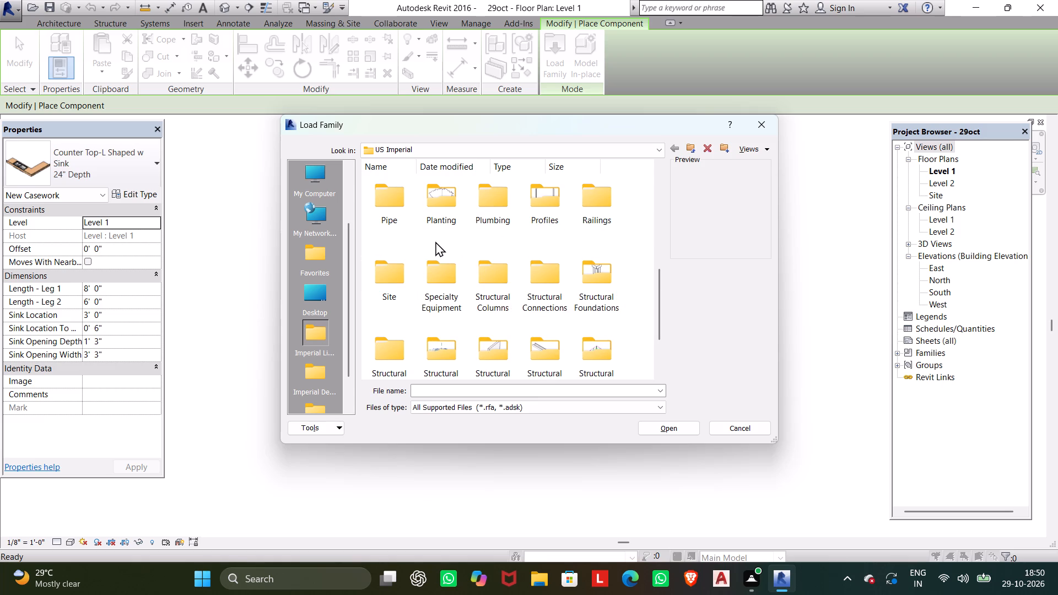
pyautogui.doubleClick(440, 198)
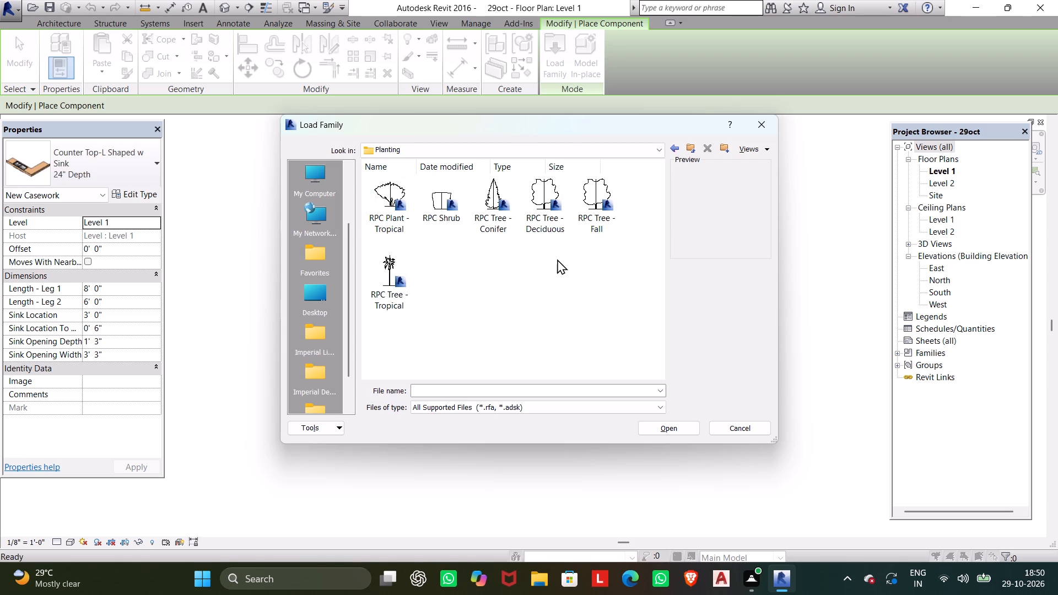
pyautogui.click(428, 166)
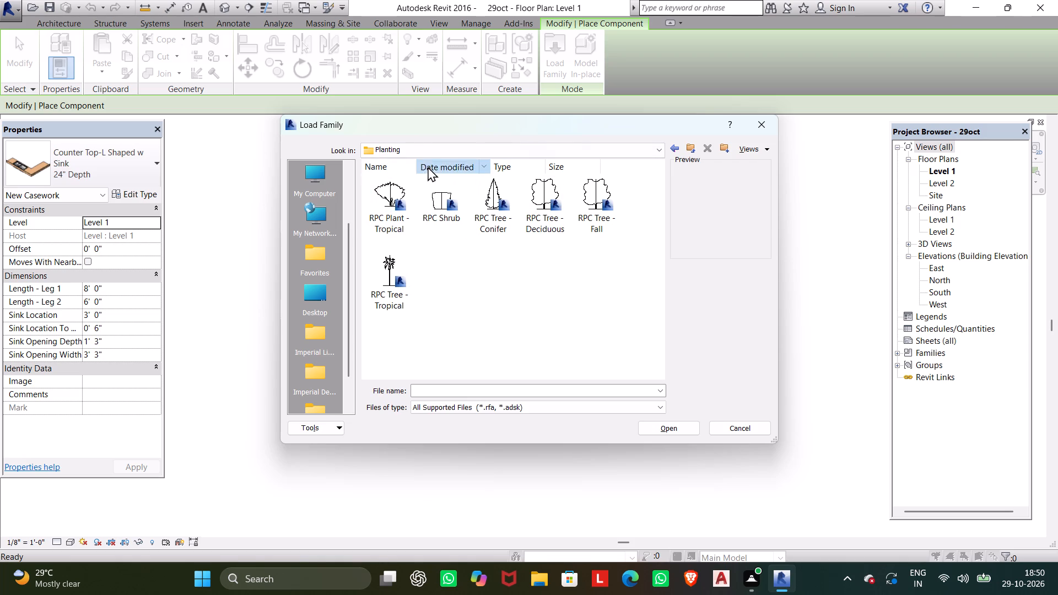
pyautogui.moveTo(479, 168); pyautogui.dragTo(484, 166)
pyautogui.click(484, 166)
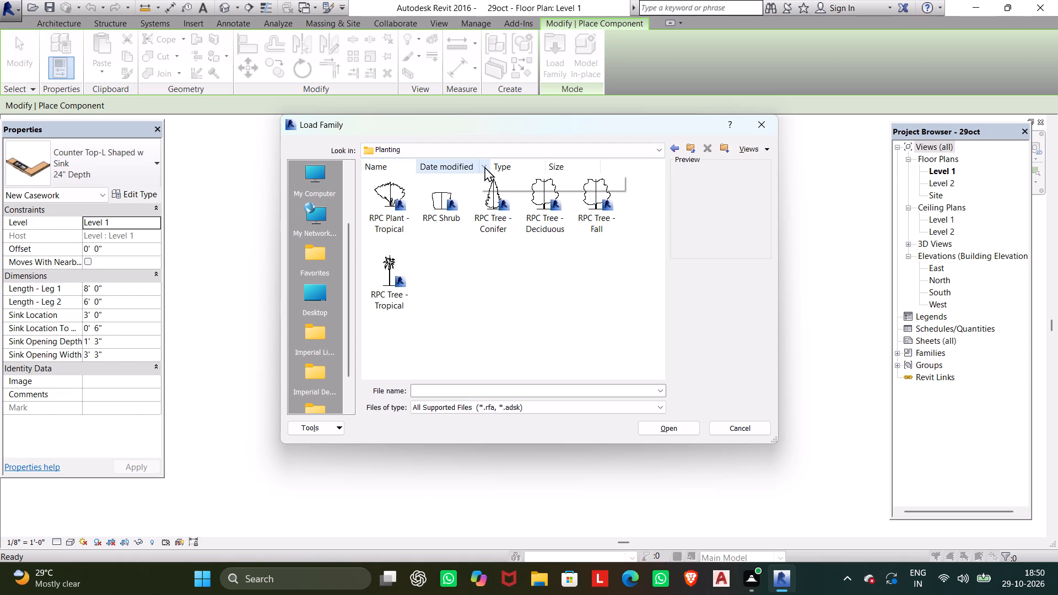
pyautogui.click(484, 166)
pyautogui.press('VK_185')
pyautogui.click(496, 164)
pyautogui.press('VK_185')
pyautogui.click(550, 168)
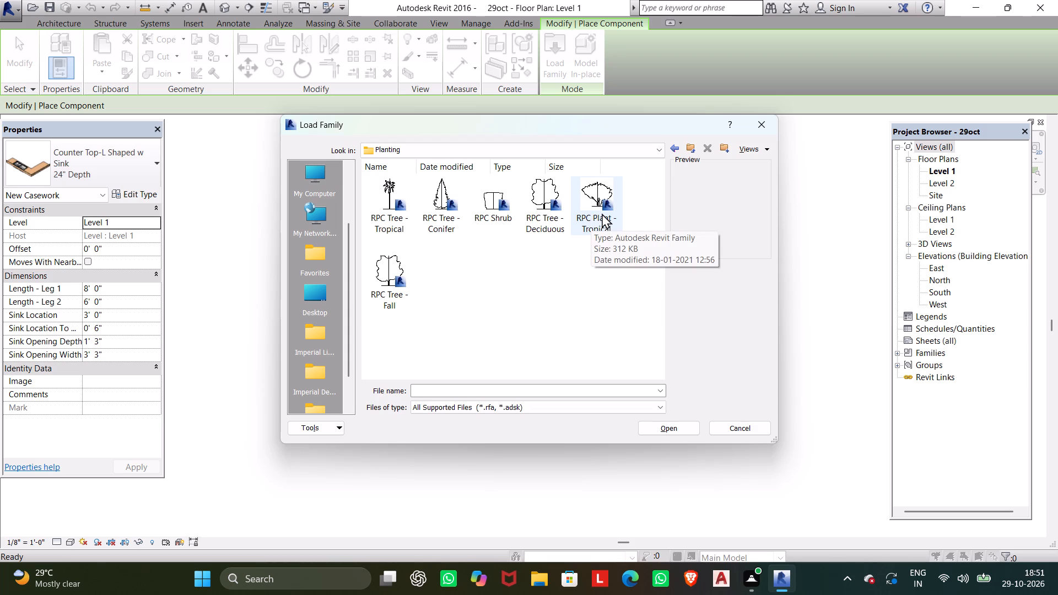
pyautogui.click(386, 271)
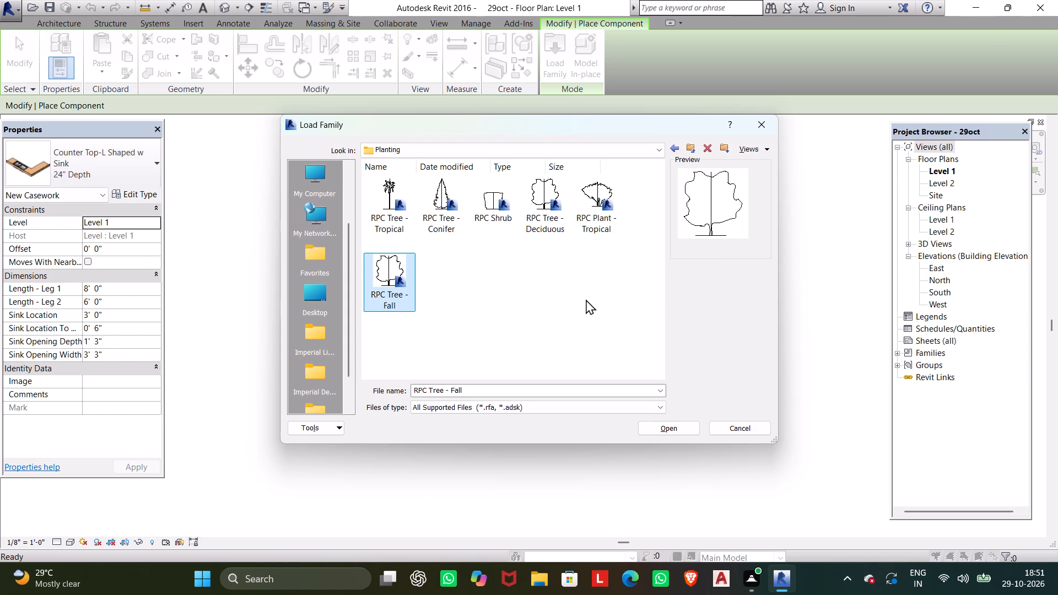
pyautogui.click(584, 188)
pyautogui.click(427, 196)
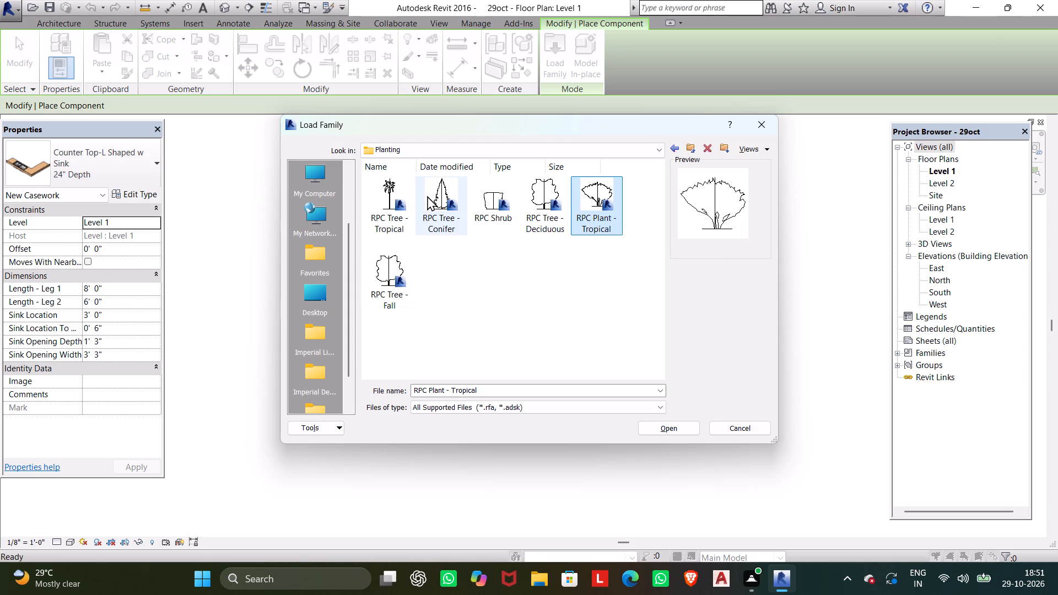
pyautogui.click(681, 428)
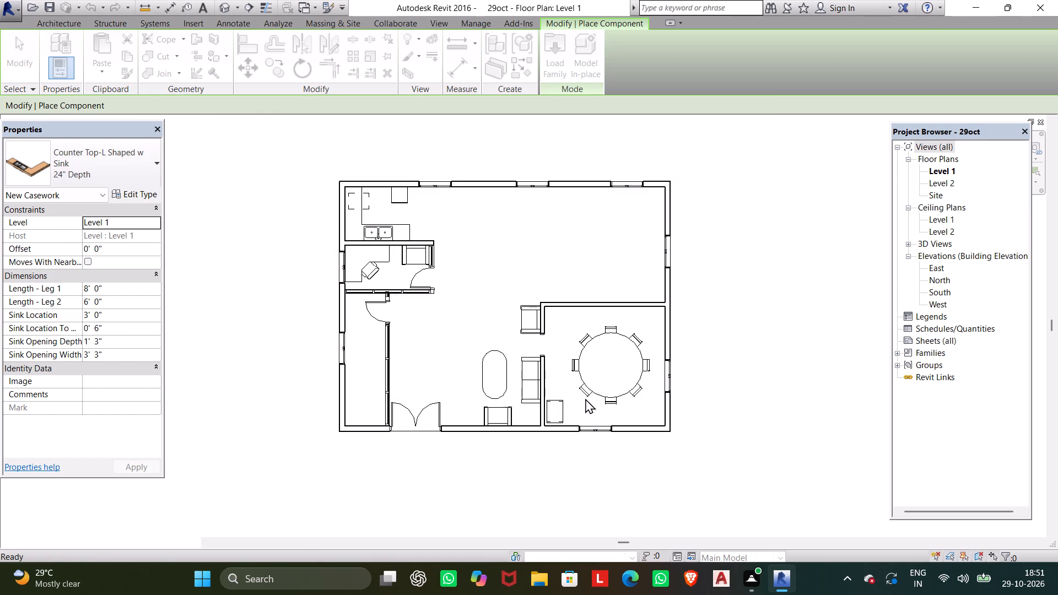
# Place one Chinese Juniper - 7' tree outside the building, about 13' 6" from the east wall.
pyautogui.click(779, 287)
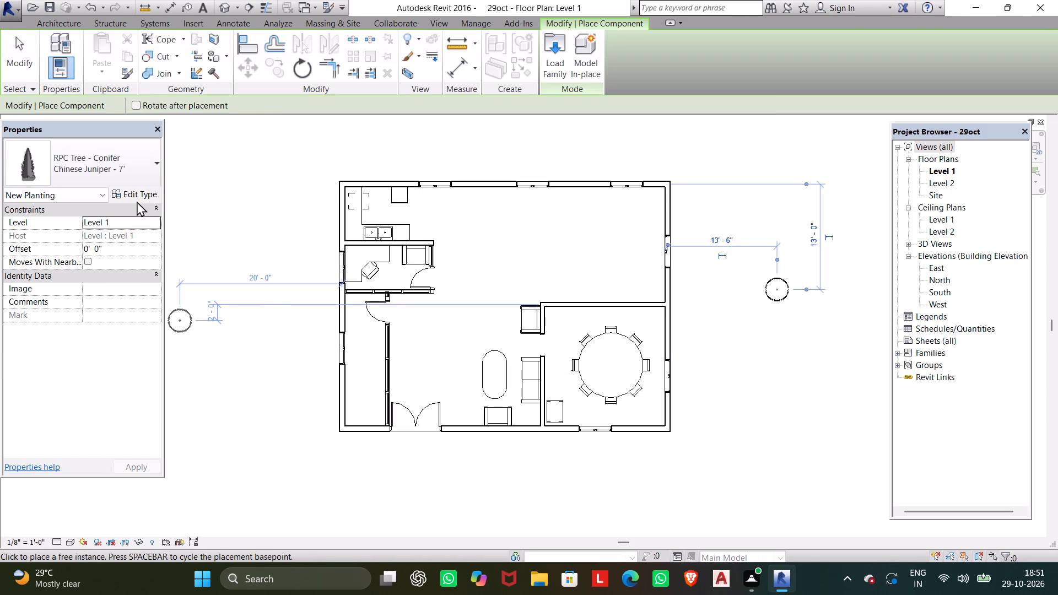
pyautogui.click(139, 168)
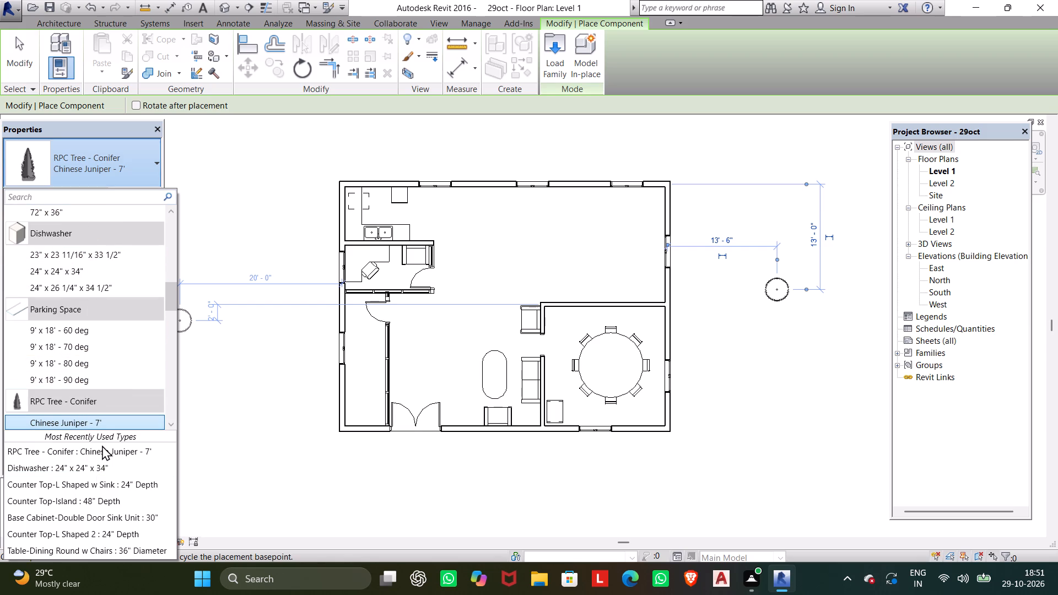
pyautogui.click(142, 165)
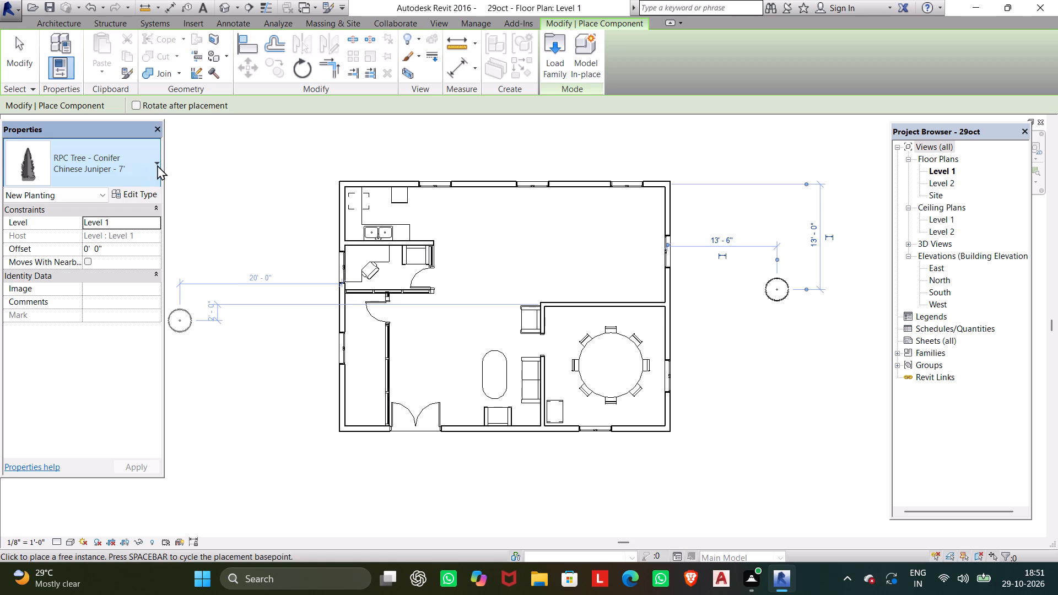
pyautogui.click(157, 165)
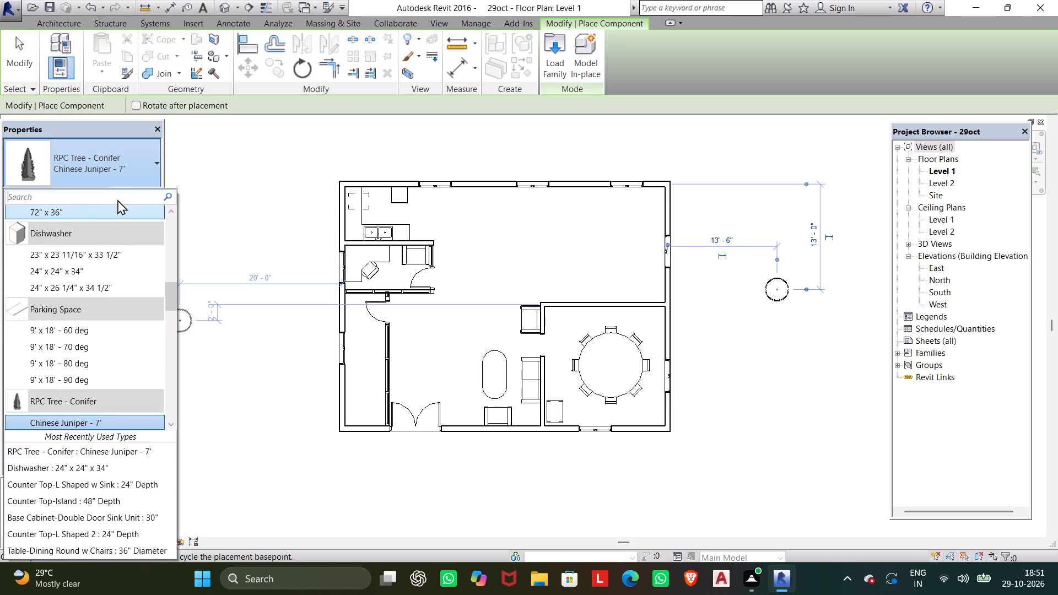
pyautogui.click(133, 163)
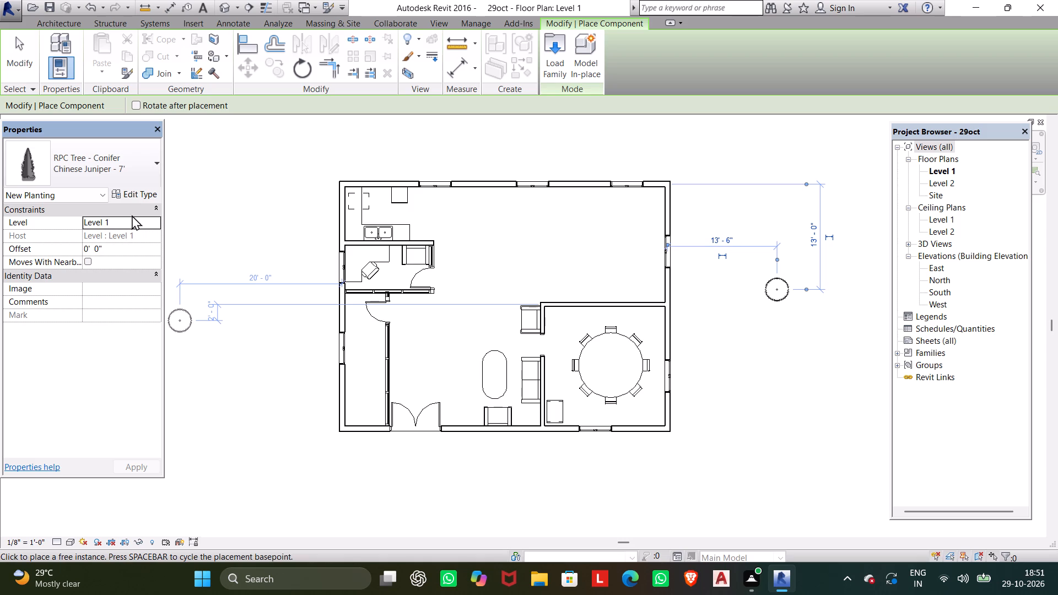
# Set the height of the Chinese Juniper - 7' type to 3'.
pyautogui.doubleClick(142, 194)
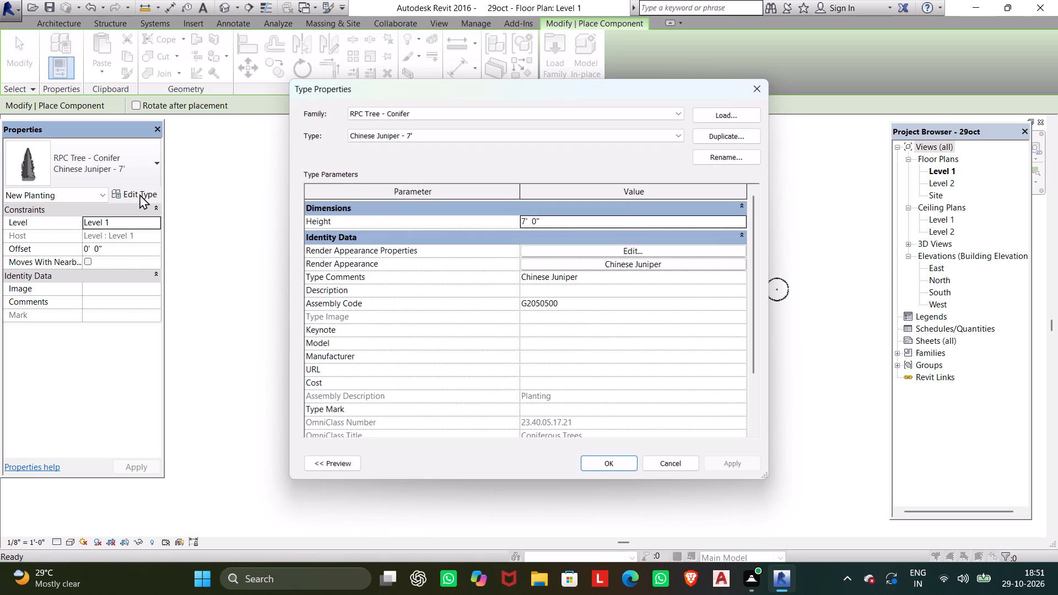
pyautogui.click(566, 227)
pyautogui.moveTo(564, 222); pyautogui.dragTo(546, 229)
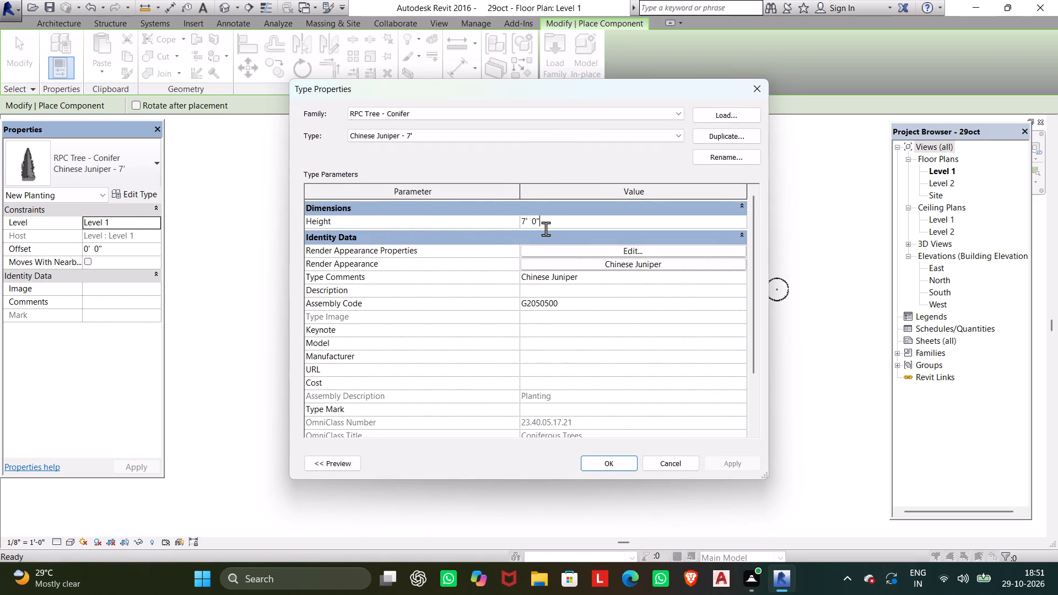
pyautogui.moveTo(546, 229); pyautogui.dragTo(502, 232)
pyautogui.press('3')
pyautogui.press("'")
pyautogui.click(719, 464)
pyautogui.click(620, 467)
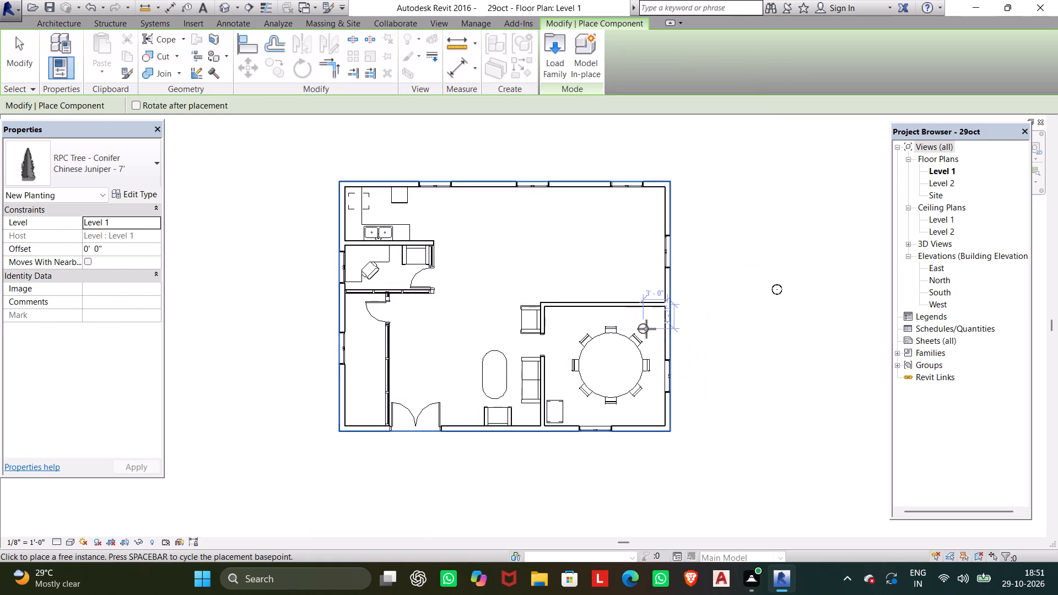
# Place Chinese Juniper trees in the dining room's northeast, northwest and southeast corners, about 1' 6" from the adjacent north or east walls.
pyautogui.scroll(8, 666, 319)
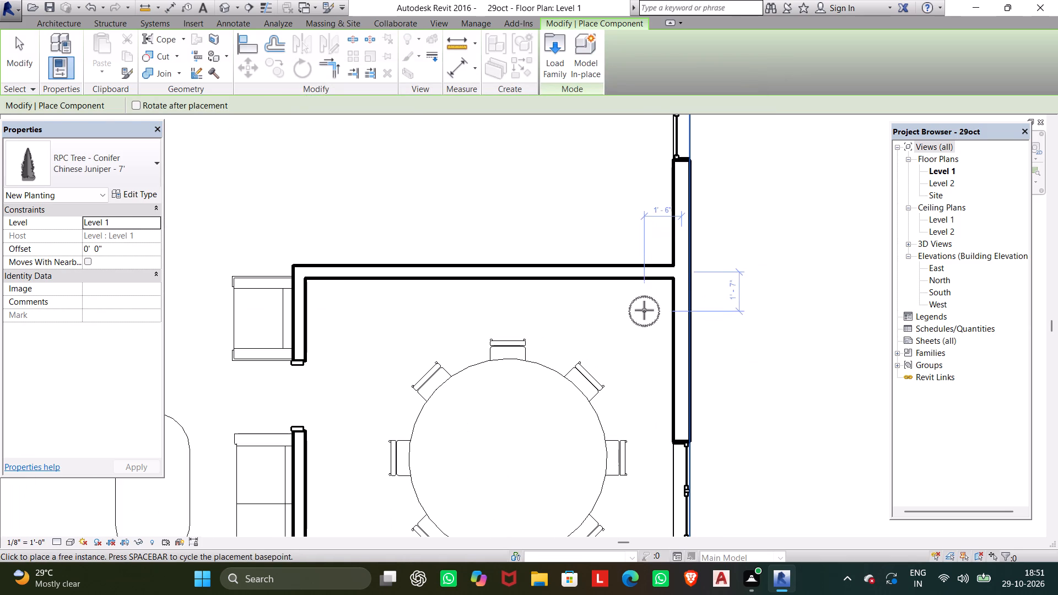
pyautogui.click(644, 310)
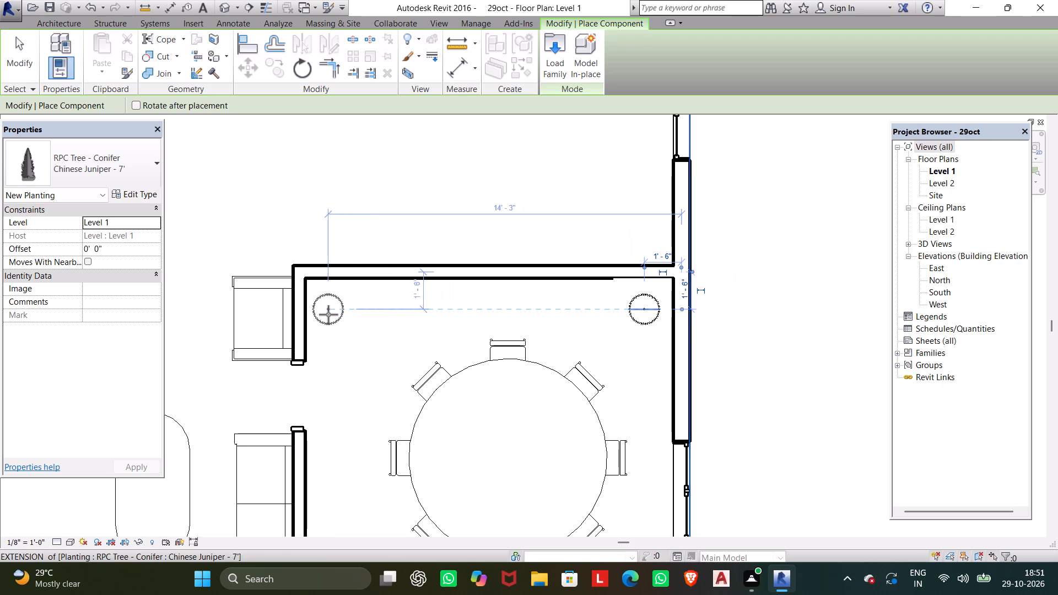
pyautogui.click(328, 315)
pyautogui.scroll(-2, 359, 318)
pyautogui.moveTo(363, 316); pyautogui.dragTo(500, 220, button='middle')
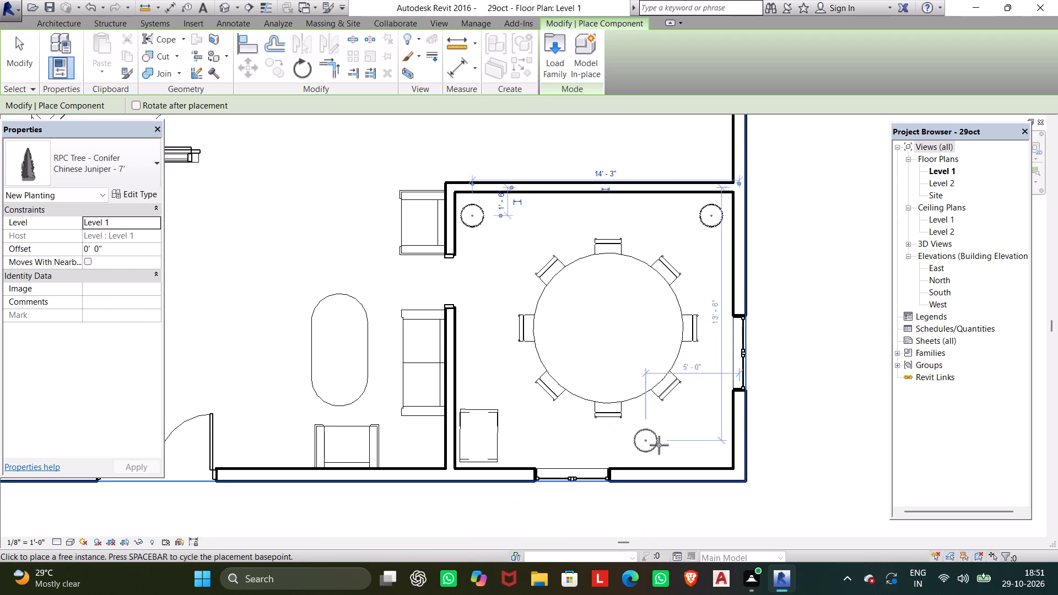
pyautogui.click(710, 453)
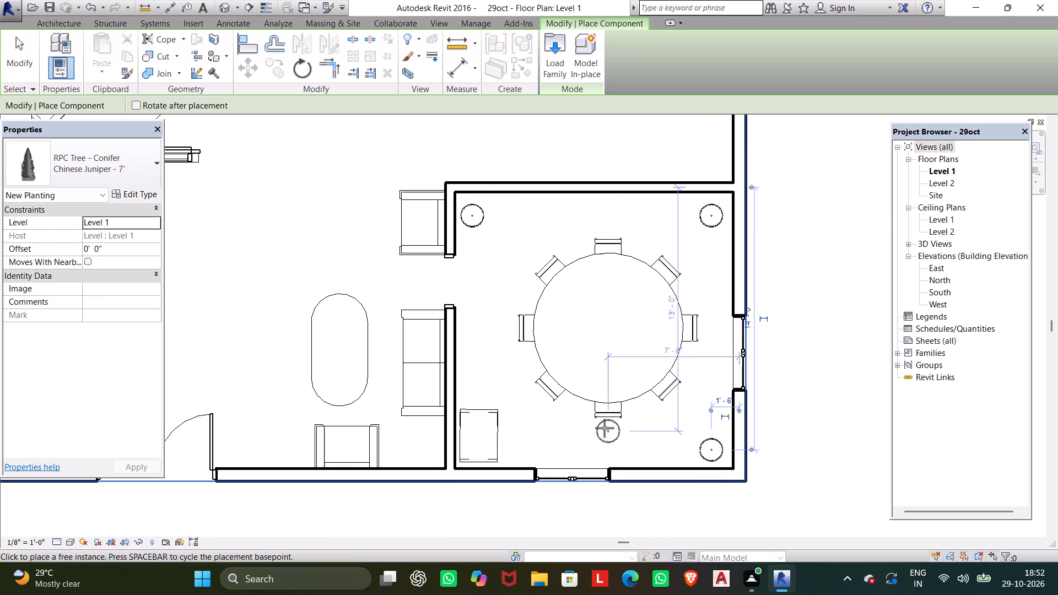
# Place a Chinese Juniper tree in the northwest corner of the narrow room west of the entrance, beside its door.
pyautogui.scroll(-3, 604, 428)
pyautogui.moveTo(620, 431); pyautogui.dragTo(793, 434, button='middle')
pyautogui.scroll(1, 793, 434)
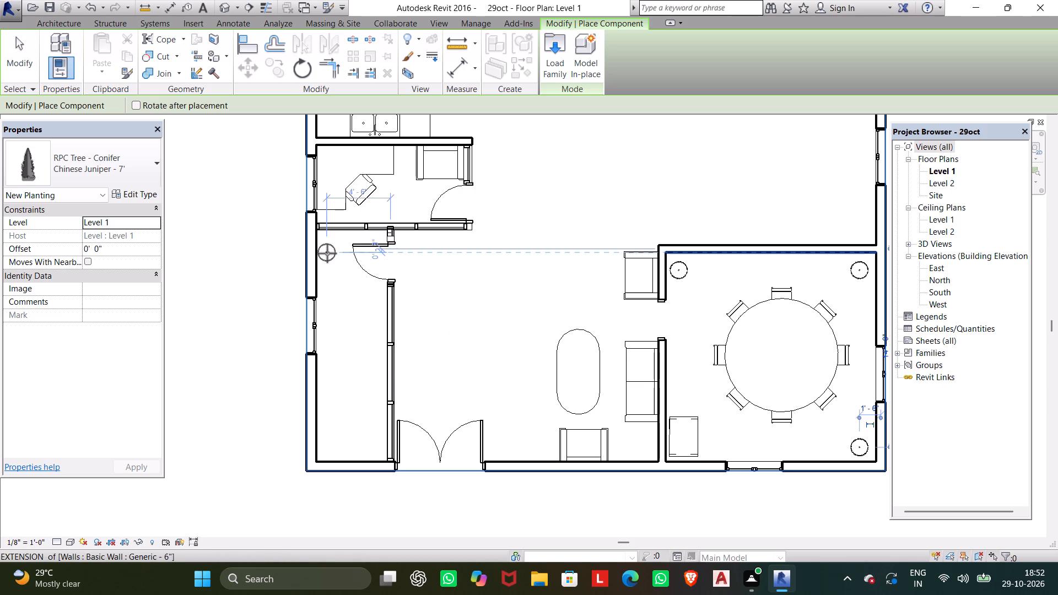
pyautogui.scroll(7, 332, 252)
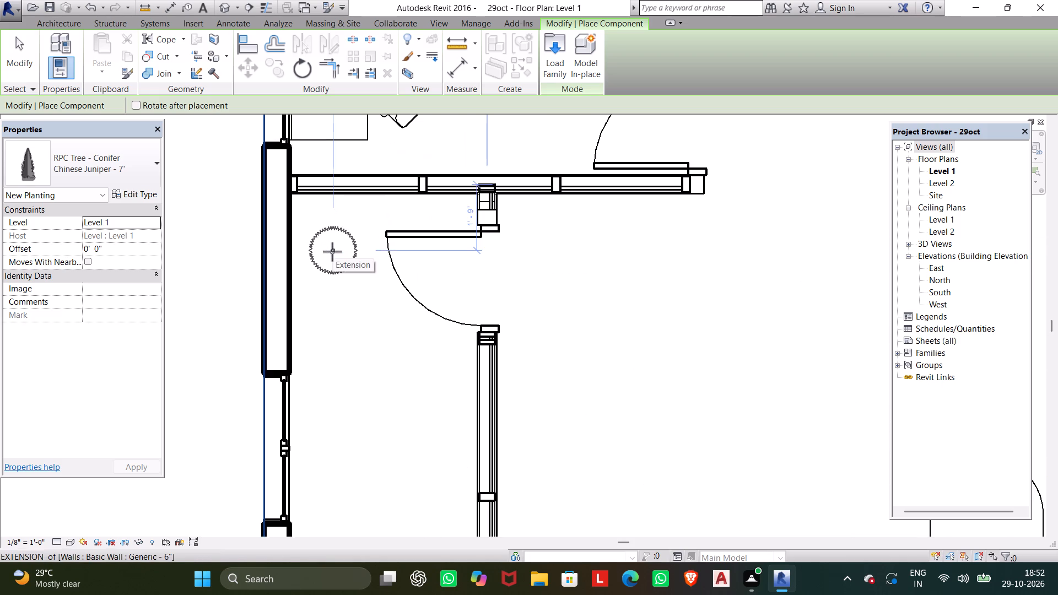
pyautogui.click(333, 247)
# Place Chinese Juniper trees on both sides of the armchair by the south wall, about 11' and 2' from the dining room partition.
pyautogui.scroll(-6, 336, 277)
pyautogui.moveTo(343, 284); pyautogui.dragTo(366, 233, button='middle')
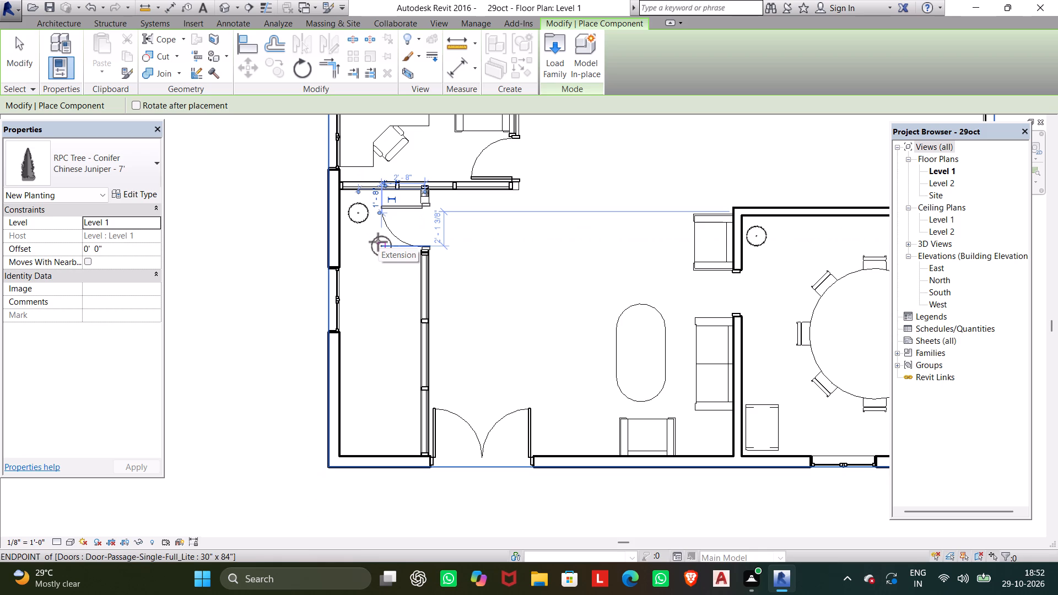
pyautogui.scroll(-3, 371, 255)
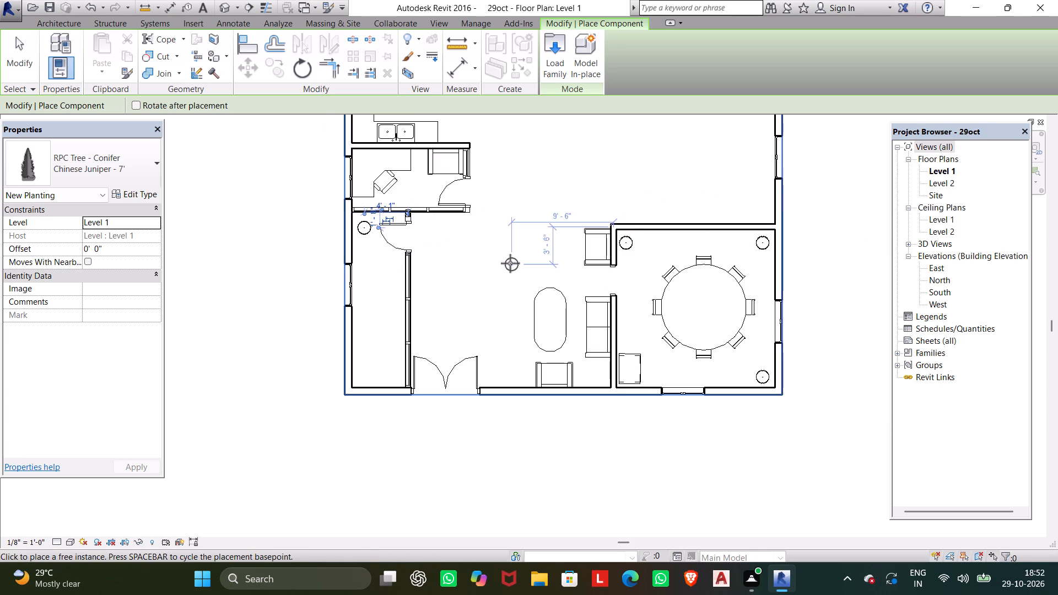
pyautogui.click(496, 371)
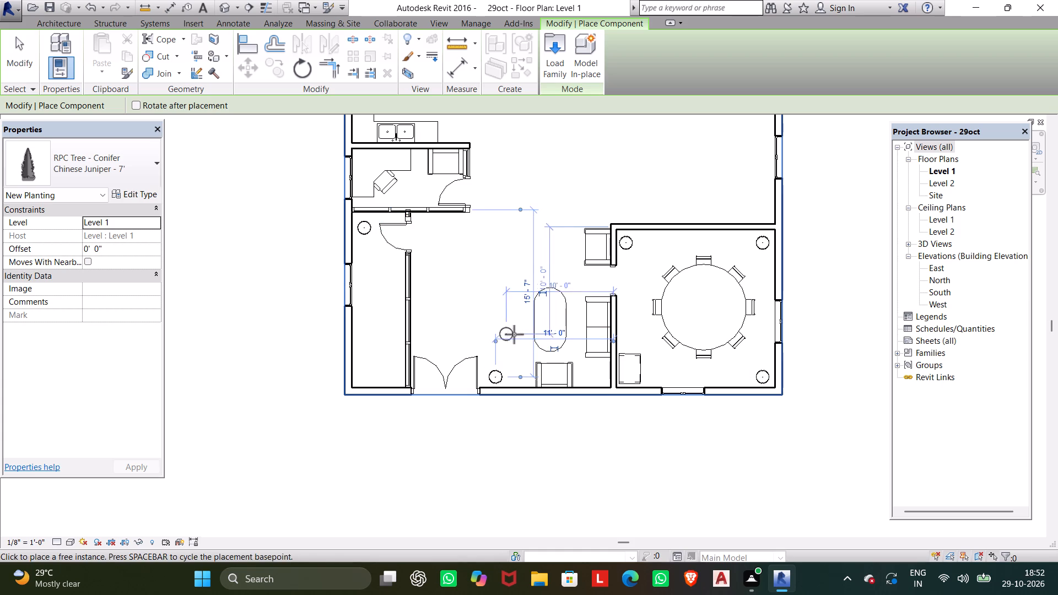
pyautogui.click(593, 371)
# Examine the furnished Level 1 interior and the placed trees in the 3D view from several angles.
pyautogui.scroll(-1, 514, 280)
pyautogui.moveTo(516, 284); pyautogui.dragTo(568, 378, button='middle')
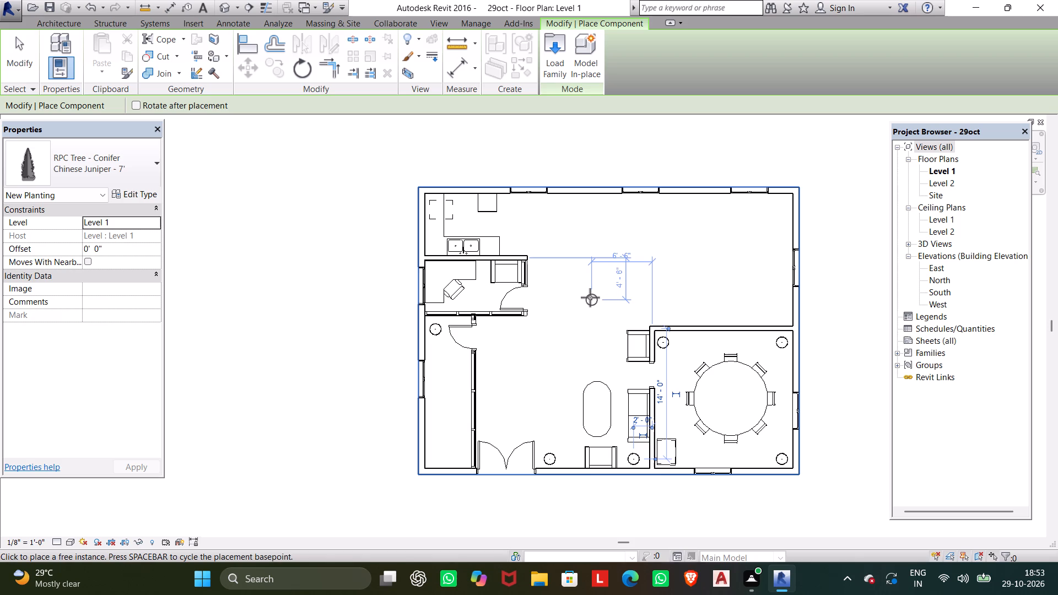
pyautogui.click(222, 1)
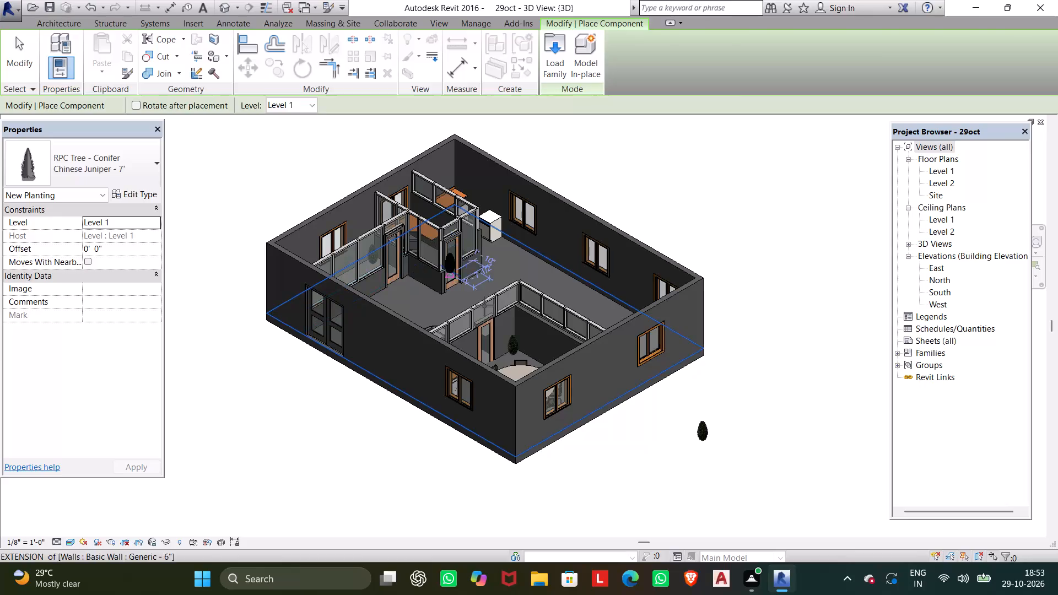
pyautogui.press('Escape')
pyautogui.keyDown('shift'); pyautogui.moveTo(423, 331); pyautogui.dragTo(428, 335, button='middle'); pyautogui.keyUp('shift')
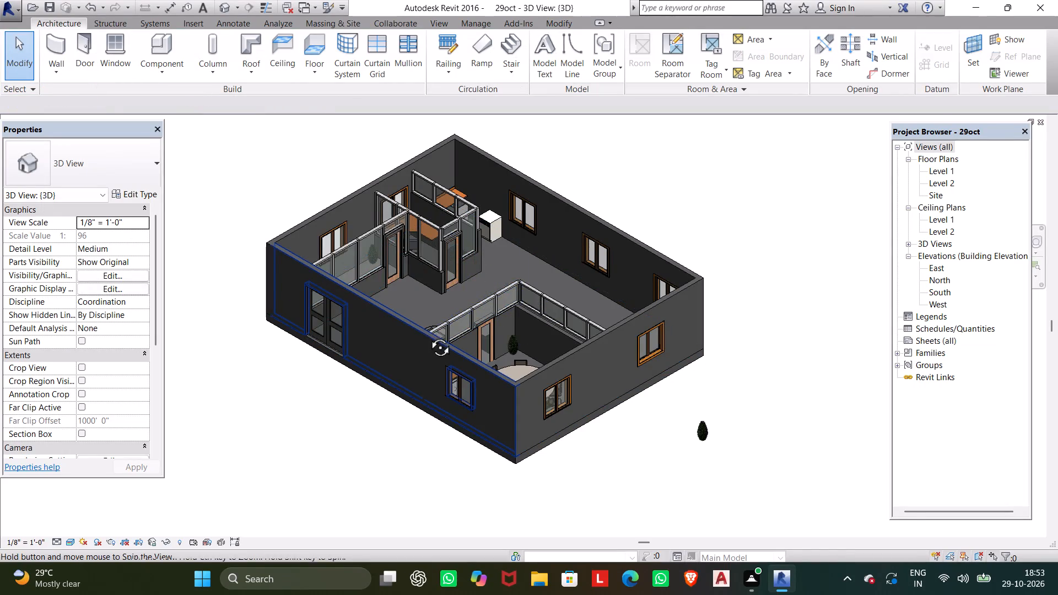
pyautogui.keyDown('shift'); pyautogui.moveTo(428, 335); pyautogui.dragTo(493, 537, button='middle'); pyautogui.keyUp('shift')
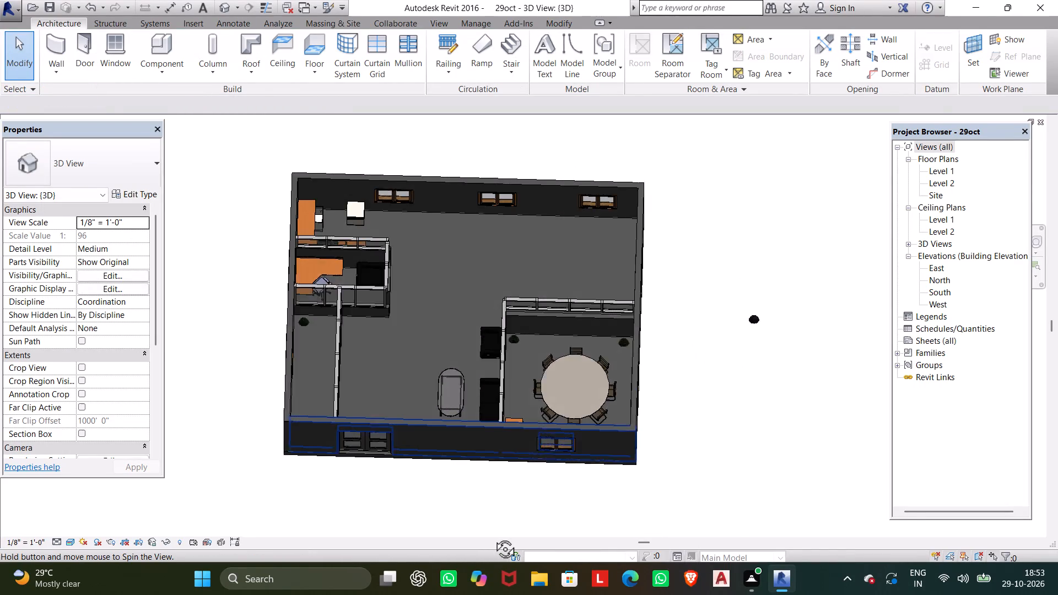
pyautogui.keyDown('shift'); pyautogui.moveTo(493, 537); pyautogui.dragTo(590, 391, button='middle'); pyautogui.keyUp('shift')
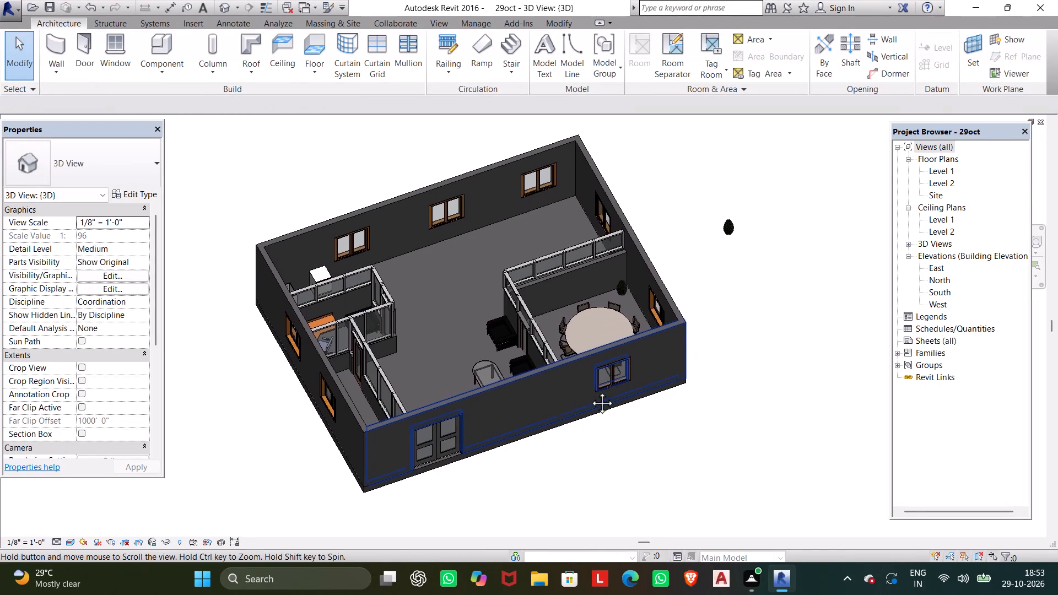
pyautogui.keyDown('shift'); pyautogui.moveTo(590, 391); pyautogui.dragTo(591, 374, button='middle'); pyautogui.keyUp('shift')
pyautogui.keyDown('shift'); pyautogui.moveTo(552, 440); pyautogui.dragTo(624, 443, button='middle'); pyautogui.keyUp('shift')
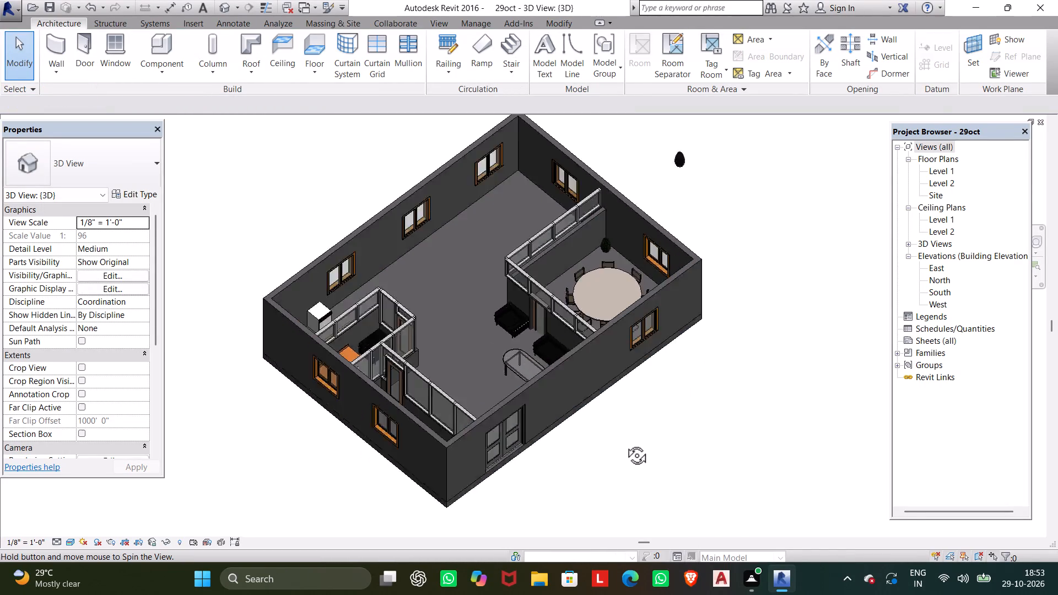
# Set the height of the Chinese Juniper tree type to 5'.
pyautogui.keyDown('shift'); pyautogui.moveTo(624, 443); pyautogui.dragTo(753, 380, button='middle'); pyautogui.keyUp('shift')
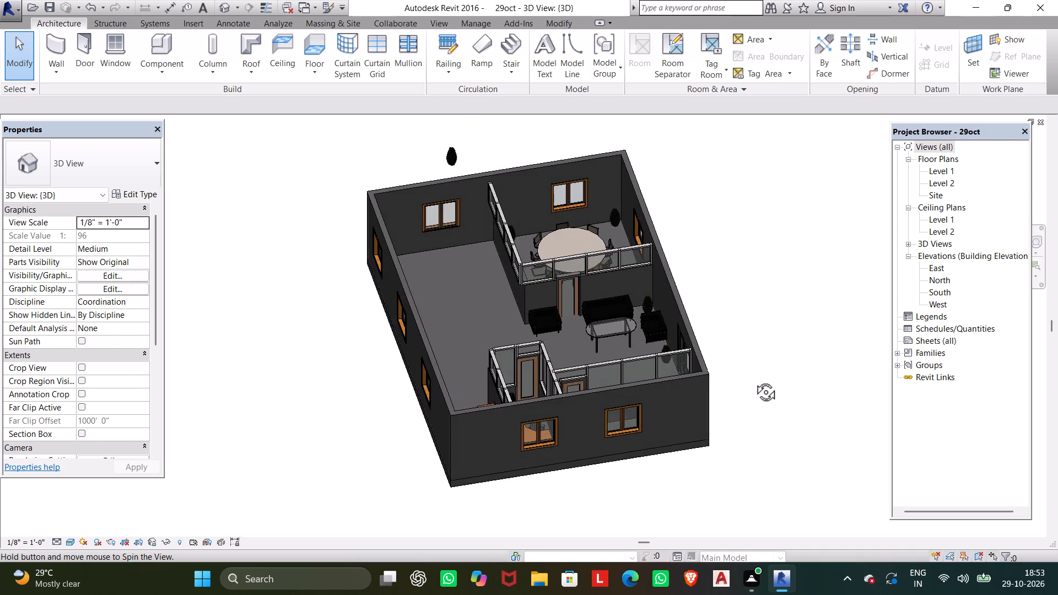
pyautogui.keyDown('shift'); pyautogui.moveTo(753, 380); pyautogui.dragTo(775, 340, button='middle'); pyautogui.keyUp('shift')
pyautogui.scroll(8, 693, 310)
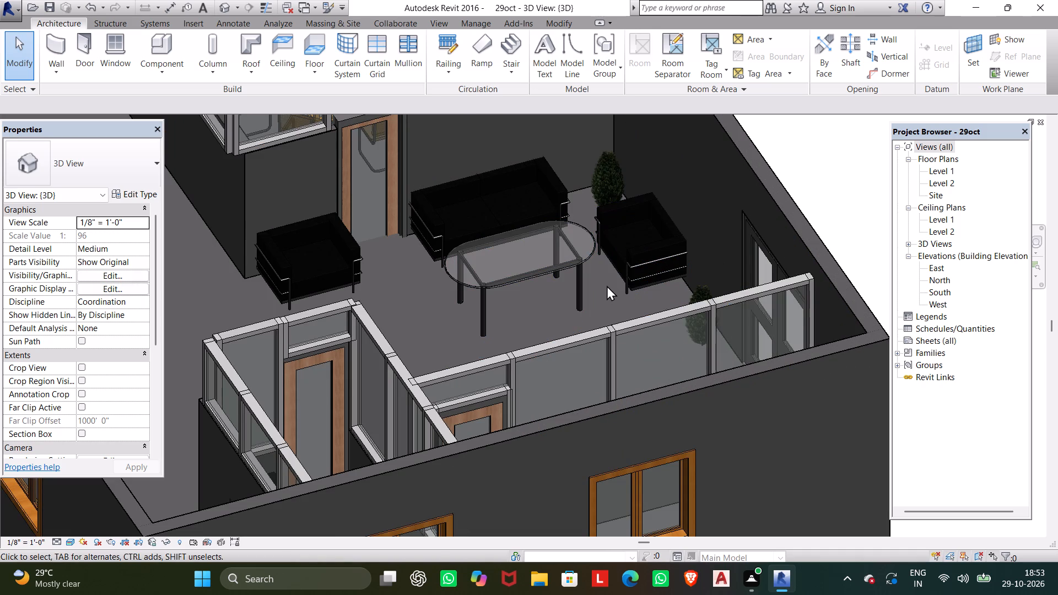
pyautogui.keyDown('shift'); pyautogui.moveTo(607, 290); pyautogui.dragTo(652, 312, button='middle'); pyautogui.keyUp('shift')
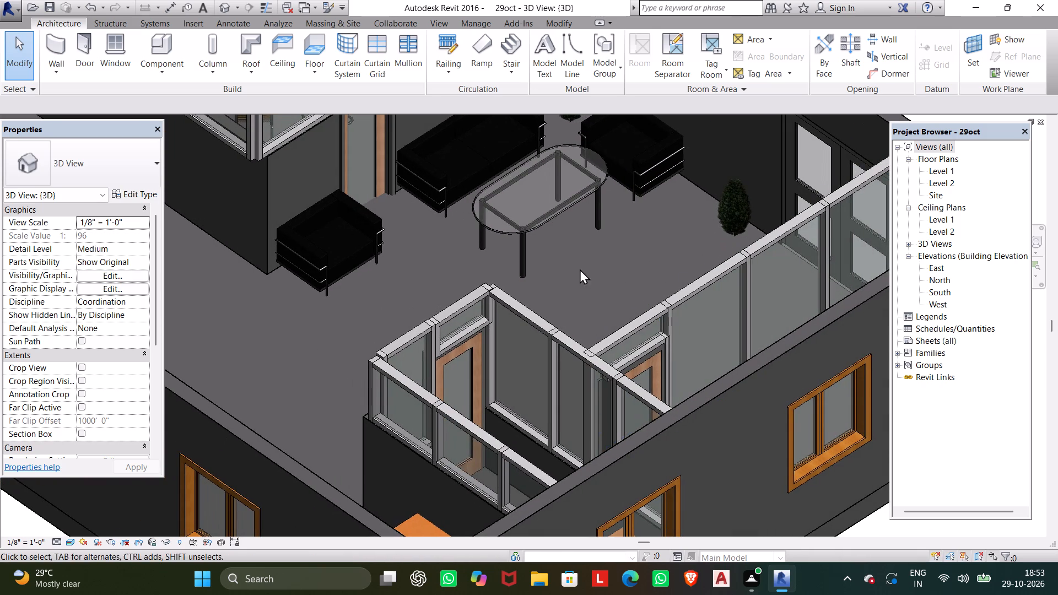
pyautogui.click(730, 204)
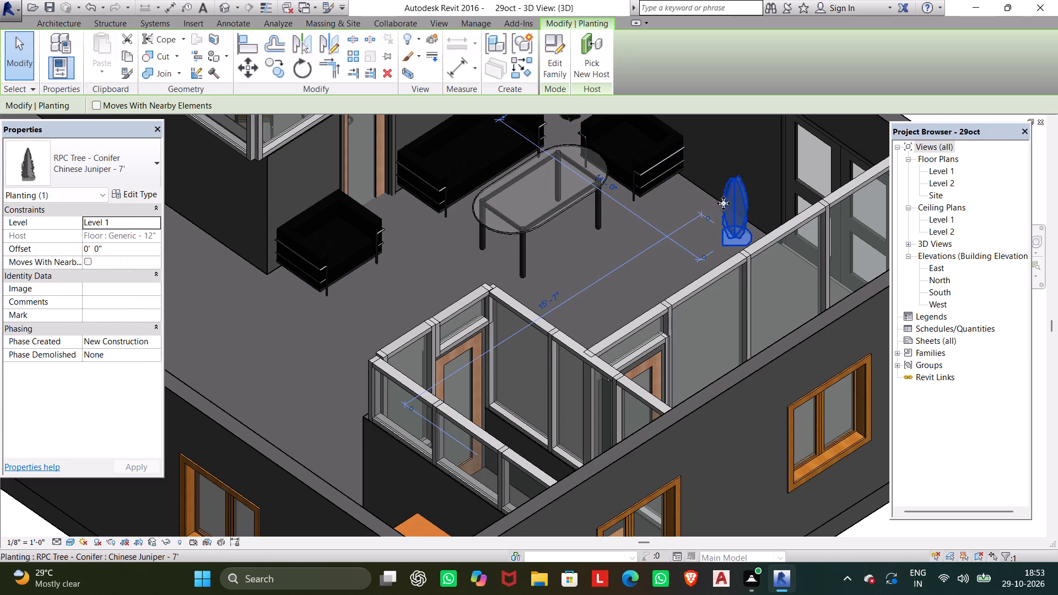
pyautogui.click(122, 188)
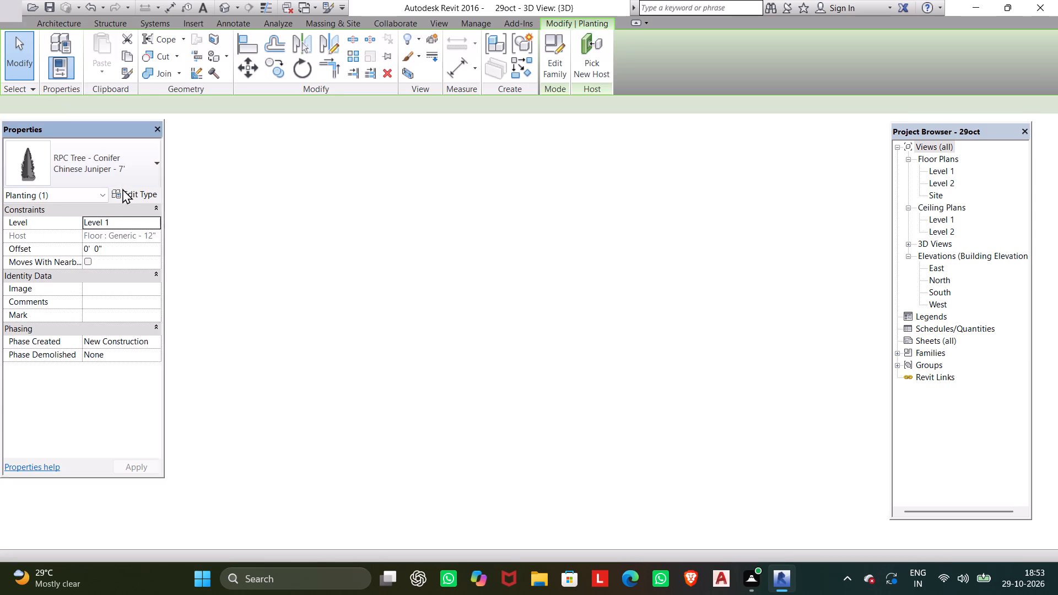
pyautogui.click(561, 223)
pyautogui.moveTo(561, 223); pyautogui.dragTo(515, 224)
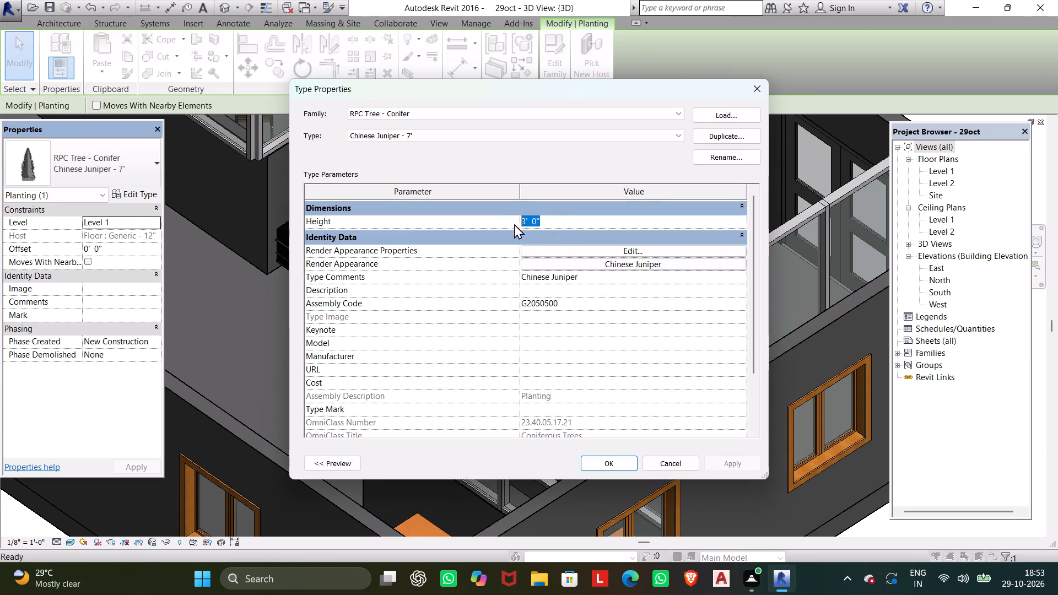
pyautogui.write("5'")
pyautogui.click(743, 459)
pyautogui.click(625, 463)
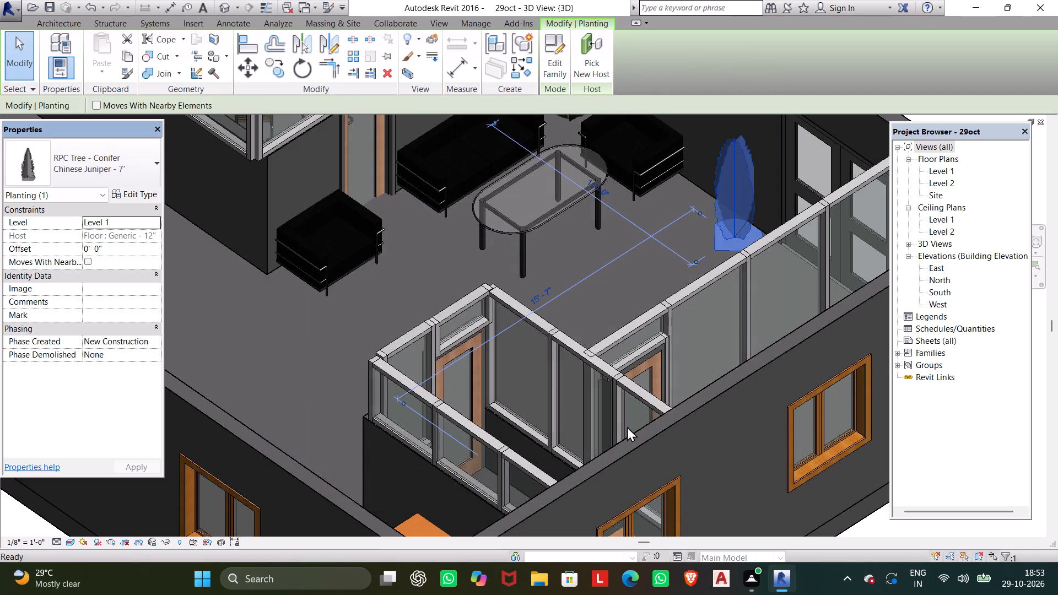
pyautogui.scroll(-2, 644, 390)
pyautogui.moveTo(644, 390); pyautogui.dragTo(656, 439, button='middle')
pyautogui.press('Escape')
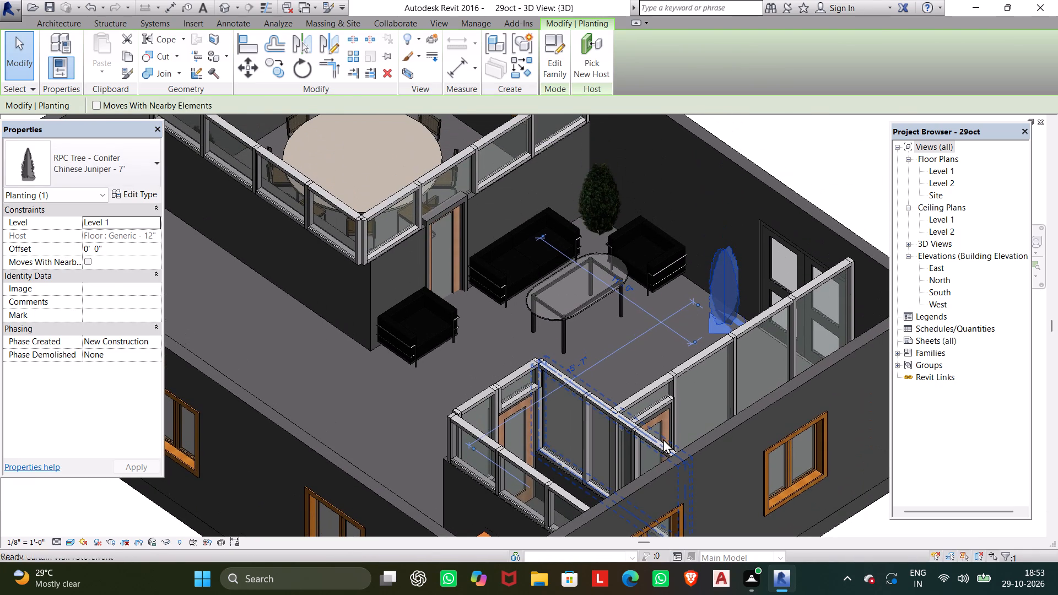
# Examine the resized juniper trees around the dining room, seating area and narrow room from several angles in 3D.
pyautogui.scroll(-1, 660, 435)
pyautogui.moveTo(662, 435); pyautogui.dragTo(700, 441, button='middle')
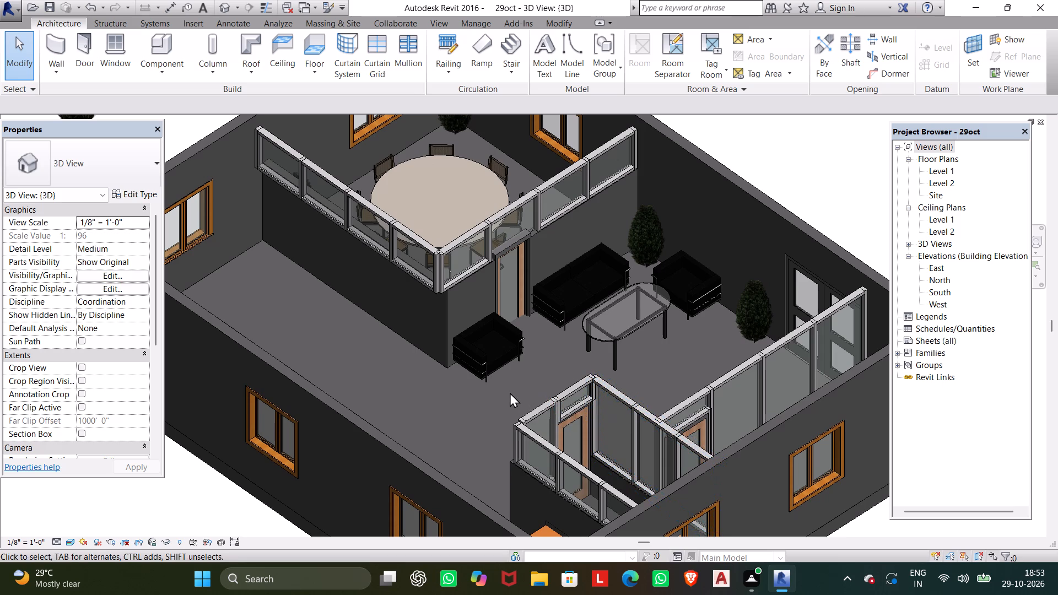
pyautogui.scroll(-2, 505, 392)
pyautogui.moveTo(484, 385); pyautogui.dragTo(579, 401, button='middle')
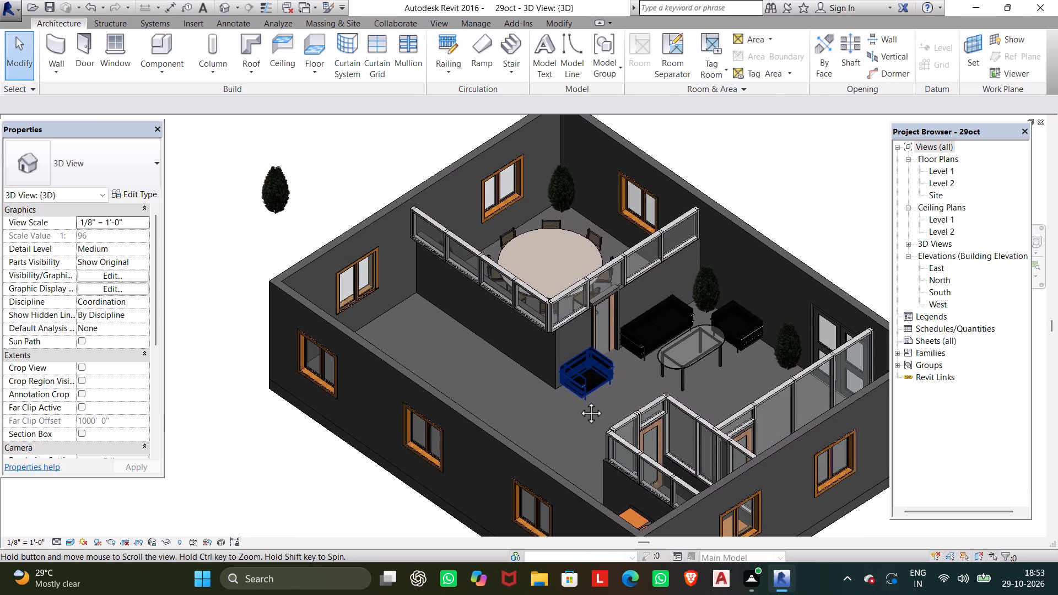
pyautogui.moveTo(579, 401); pyautogui.dragTo(400, 420, button='middle')
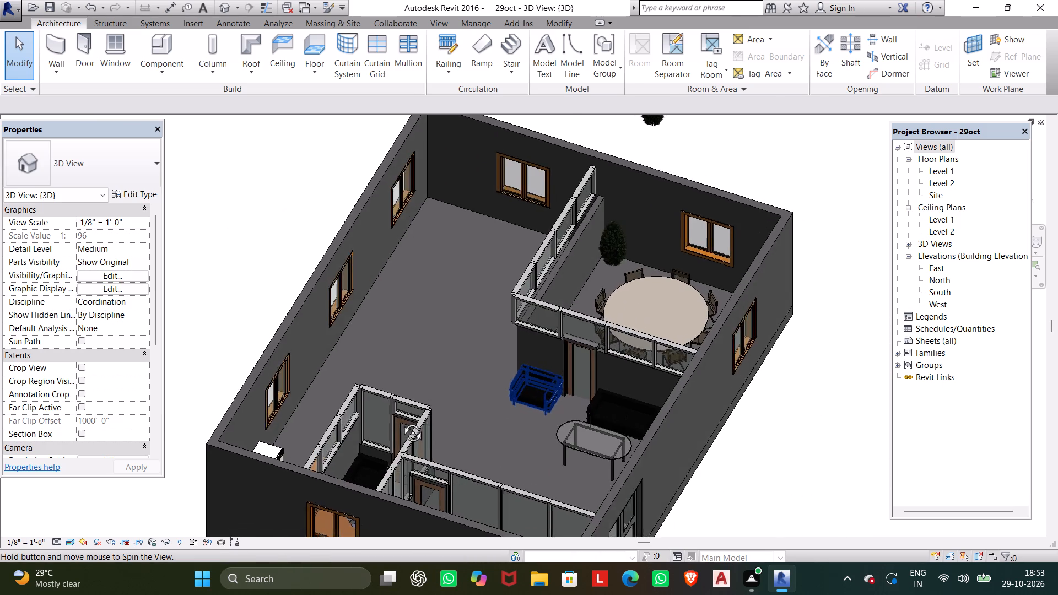
pyautogui.moveTo(400, 420); pyautogui.dragTo(309, 528, button='middle')
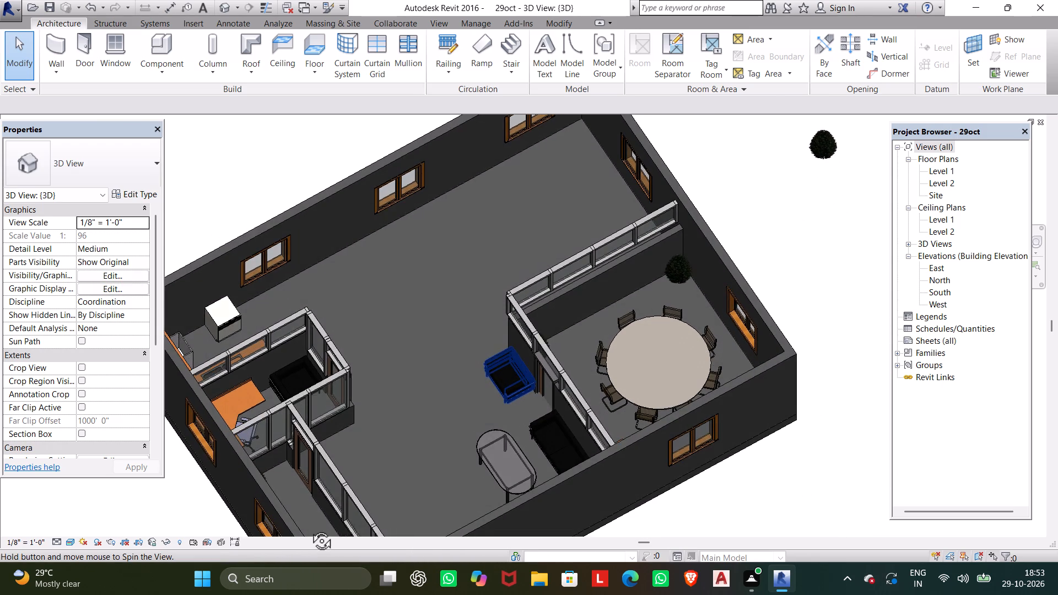
pyautogui.moveTo(309, 528); pyautogui.dragTo(391, 589, button='middle')
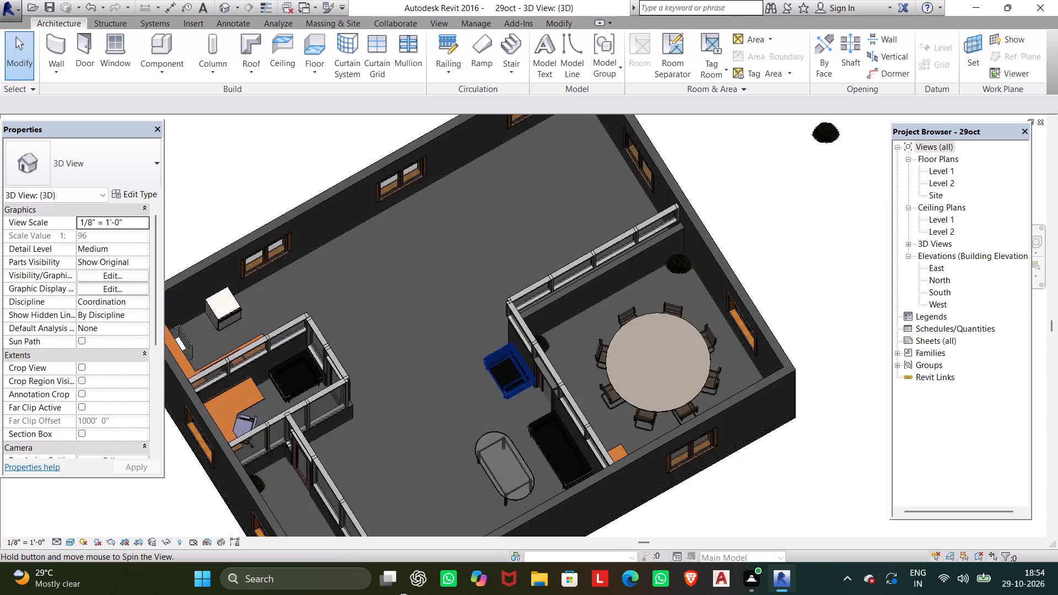
pyautogui.moveTo(391, 589); pyautogui.dragTo(521, 388, button='middle')
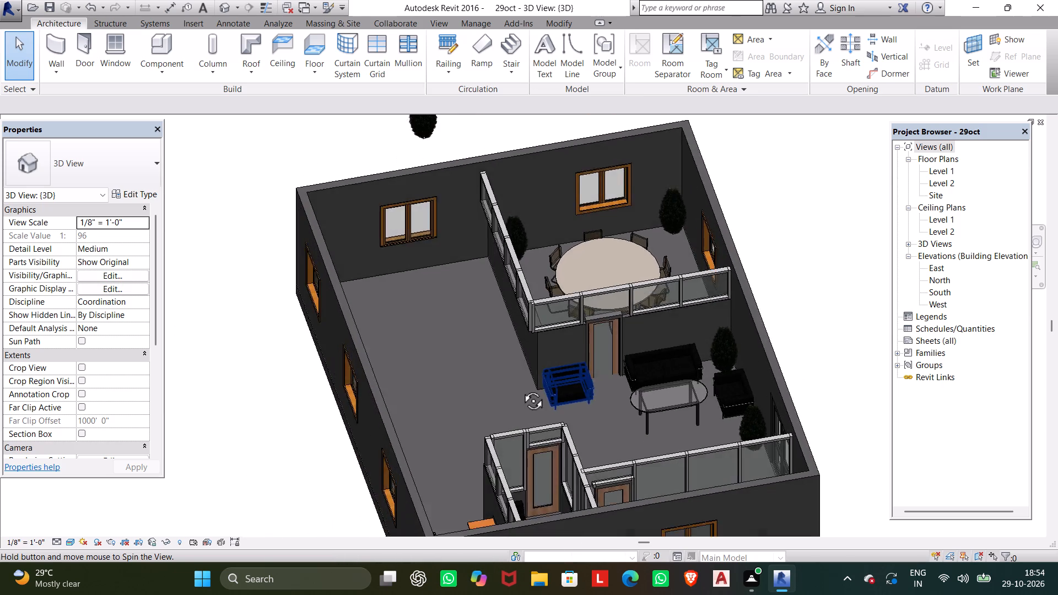
pyautogui.moveTo(521, 388); pyautogui.dragTo(511, 370, button='middle')
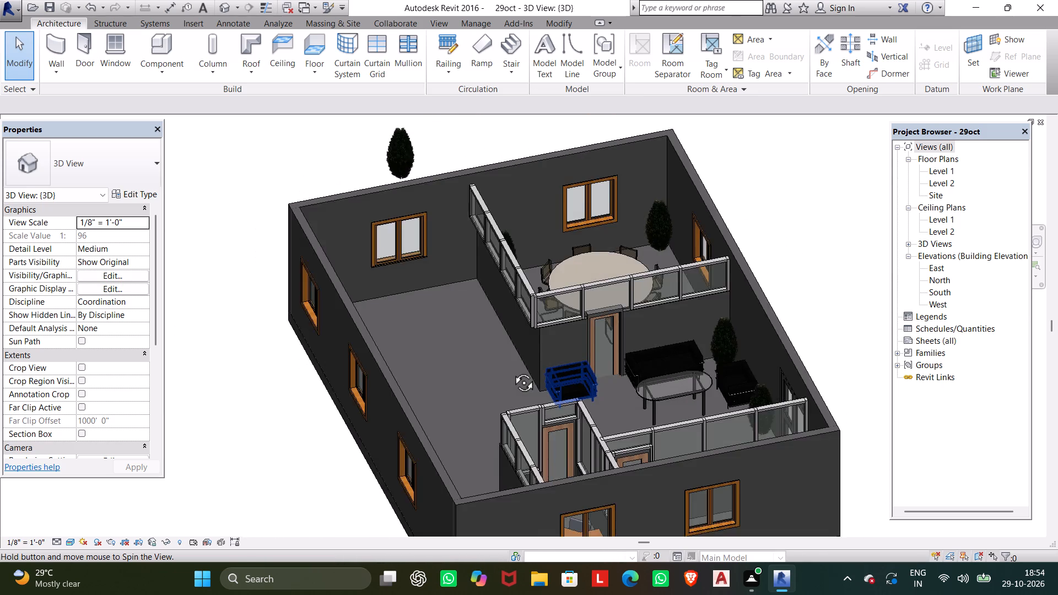
pyautogui.moveTo(511, 370); pyautogui.dragTo(419, 434, button='middle')
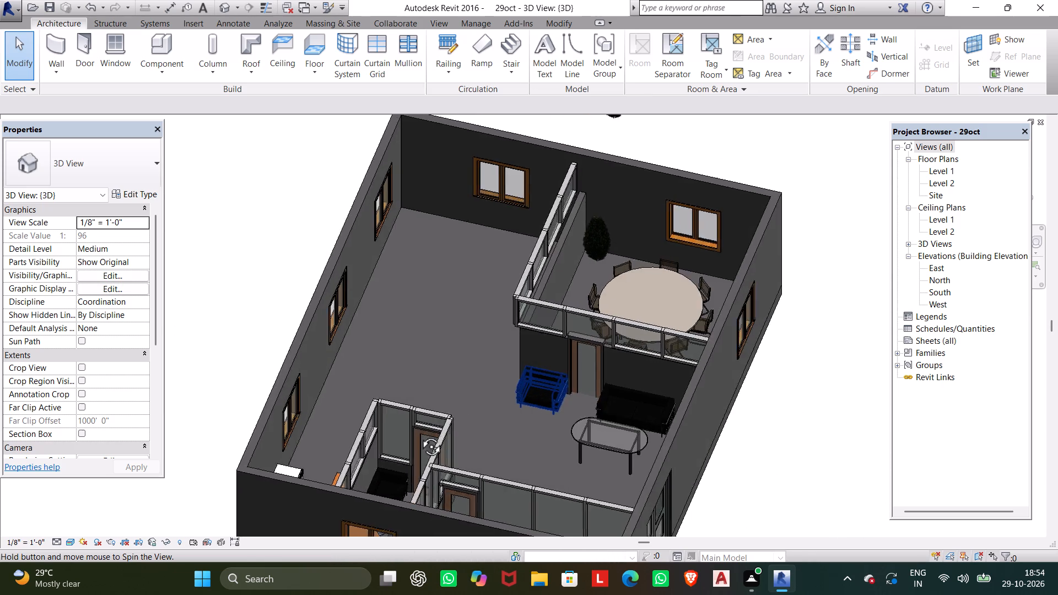
pyautogui.moveTo(419, 434); pyautogui.dragTo(214, 509, button='middle')
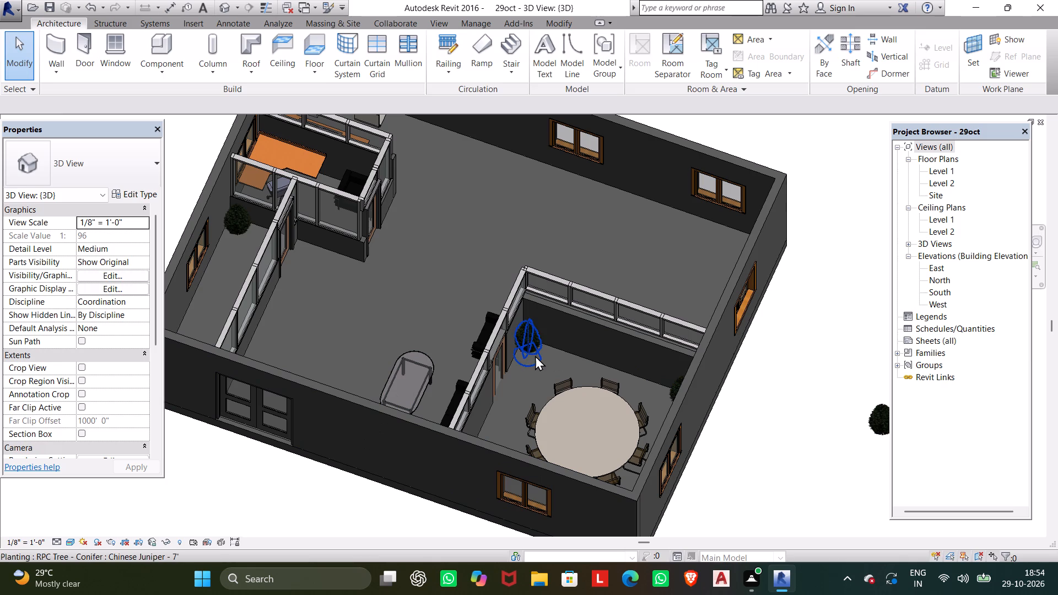
# Nudge the dining room's northwest juniper to about 13' 2" from the east wall and 2' 2" from the north wall, finishing in the Level 1 plan.
pyautogui.click(533, 350)
pyautogui.press('Right')
pyautogui.press('Right')
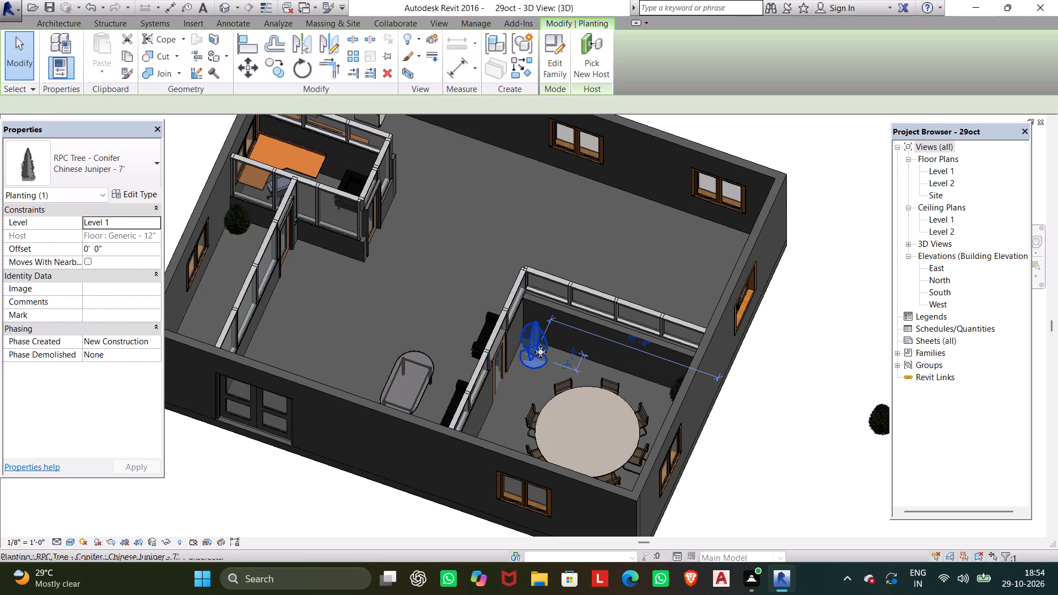
pyautogui.press('Right')
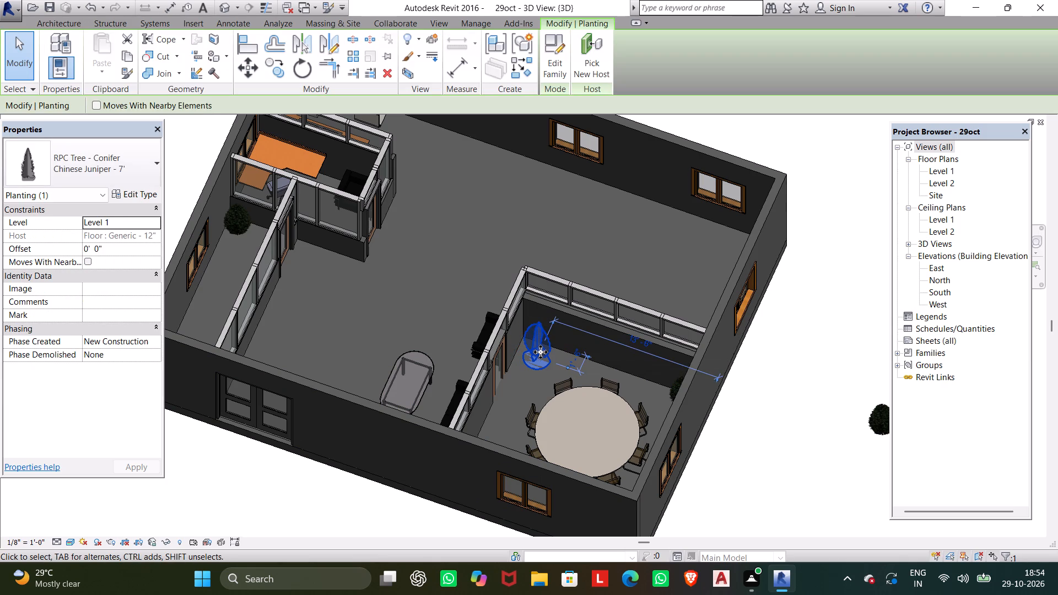
pyautogui.doubleClick(937, 166)
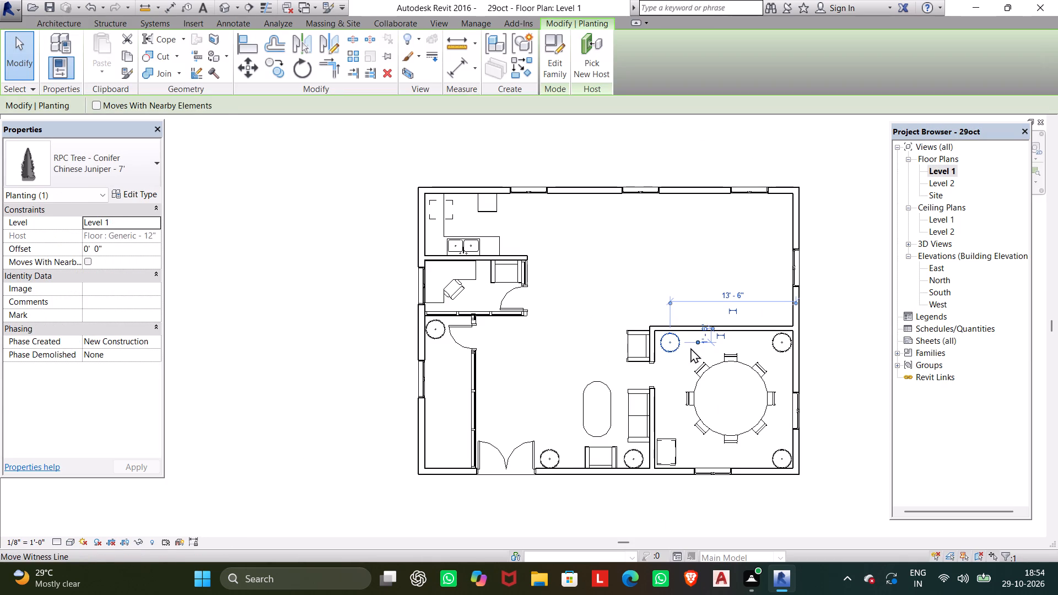
pyautogui.press('Down')
pyautogui.press('Down')
pyautogui.press('Right')
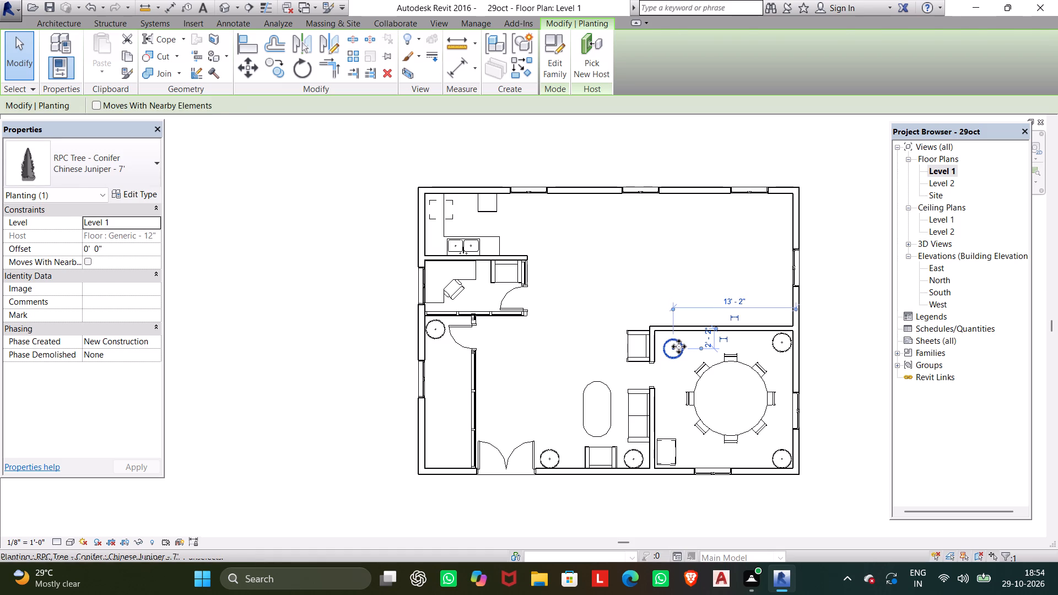
pyautogui.press('Escape')
# Nudge the dining room's northeast juniper to about 1' 10" from the east wall and 2' 2" from the north wall.
pyautogui.click(773, 338)
pyautogui.press('Left')
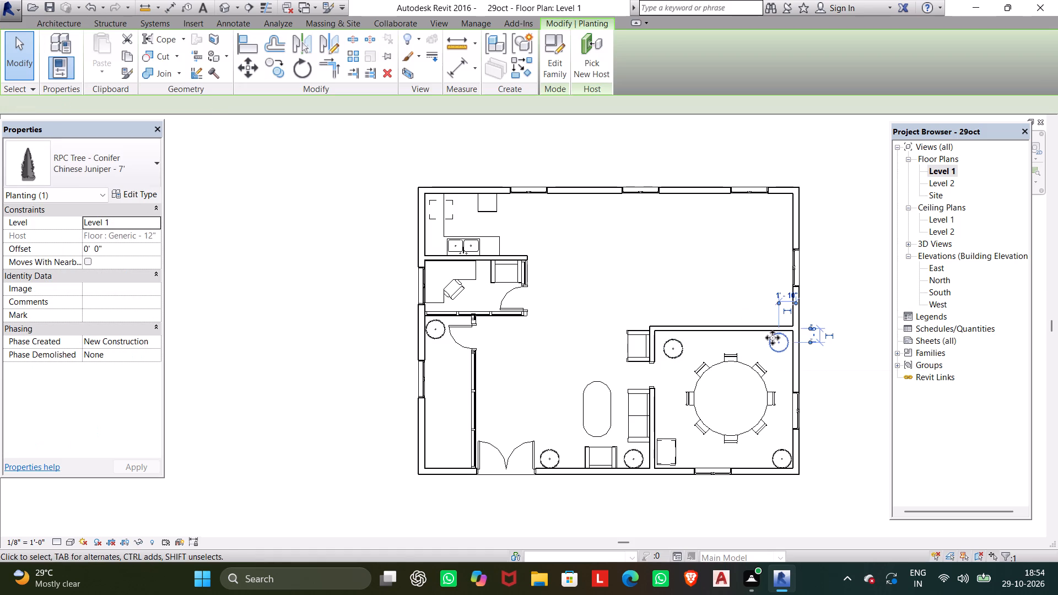
pyautogui.press('Down')
pyautogui.press('Down')
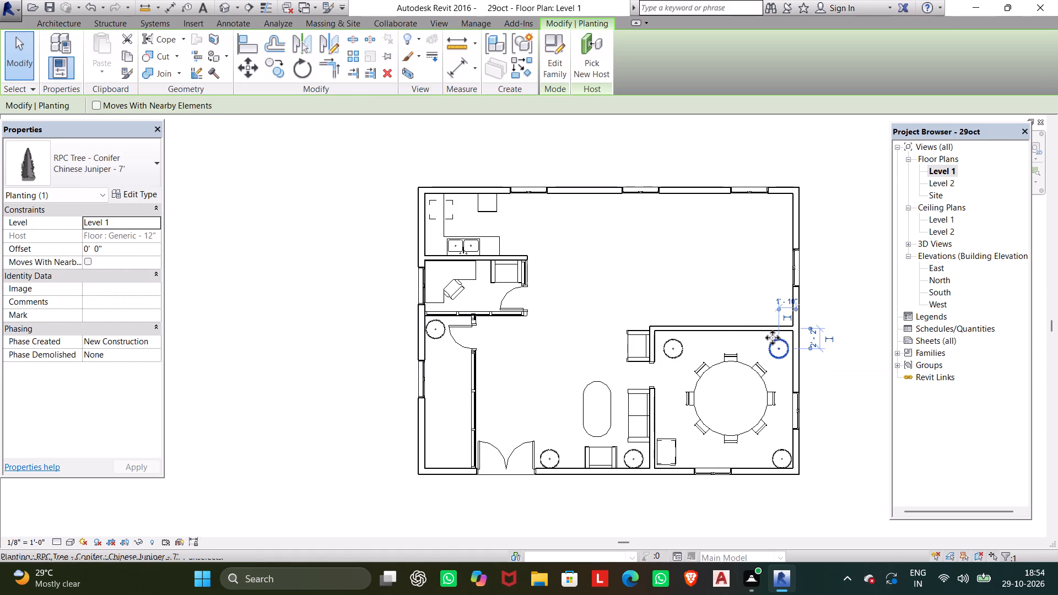
# Nudge the dining room's southeast juniper to about 2' 2" from the east wall and 13' 4" from the north wall.
pyautogui.click(776, 451)
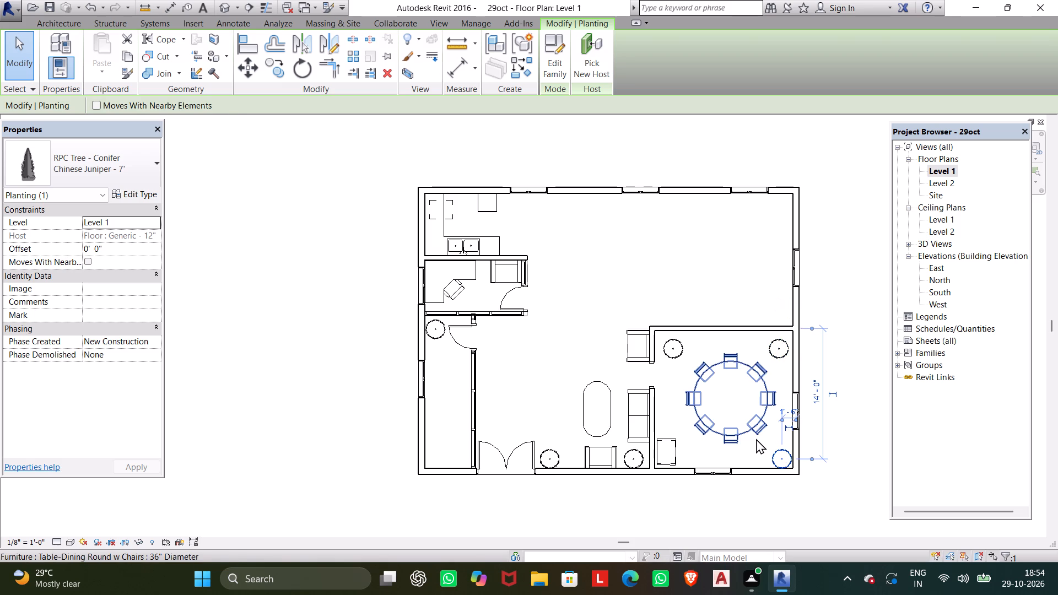
pyautogui.press('Escape')
pyautogui.click(786, 449)
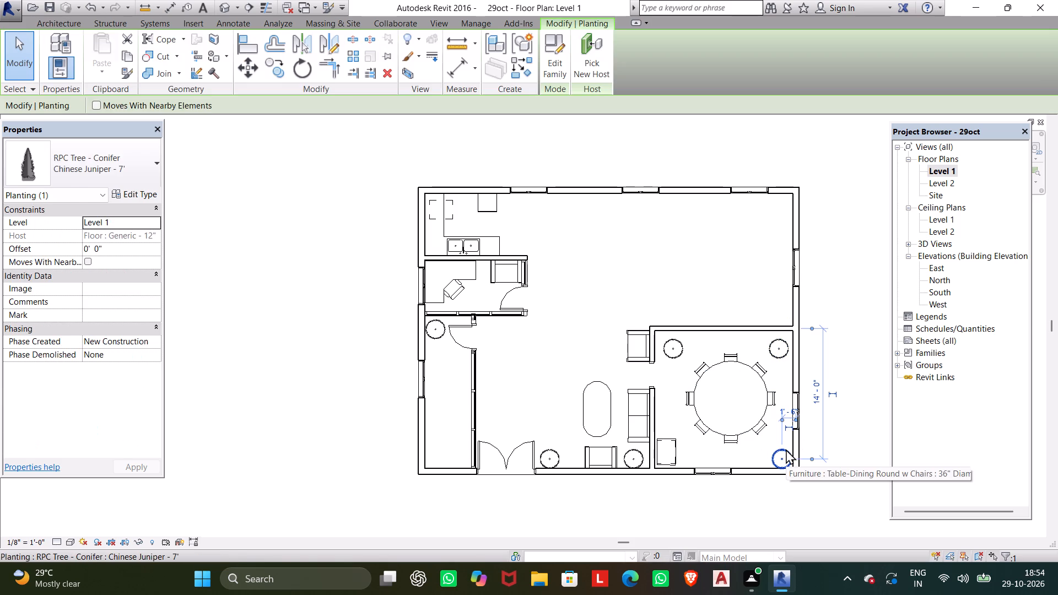
pyautogui.press('Up')
pyautogui.press('Up')
pyautogui.press('Left')
pyautogui.press('Left')
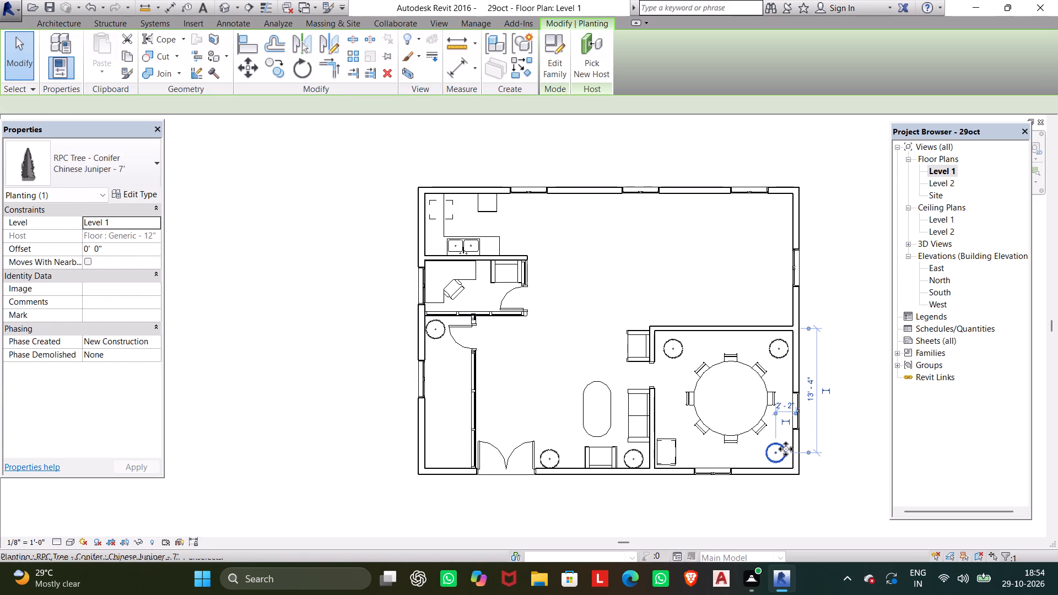
# Nudge the juniper beside the entrance doors to about 10' 8" from the dining room partition, slightly farther from the south wall.
pyautogui.click(551, 450)
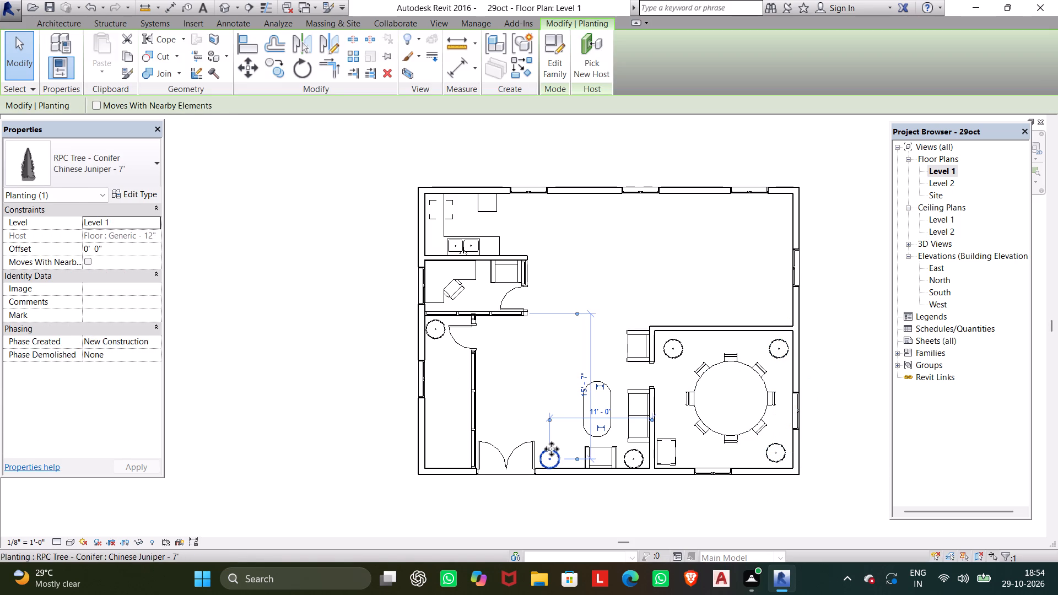
pyautogui.press('Up')
pyautogui.press('Up')
pyautogui.press('Right')
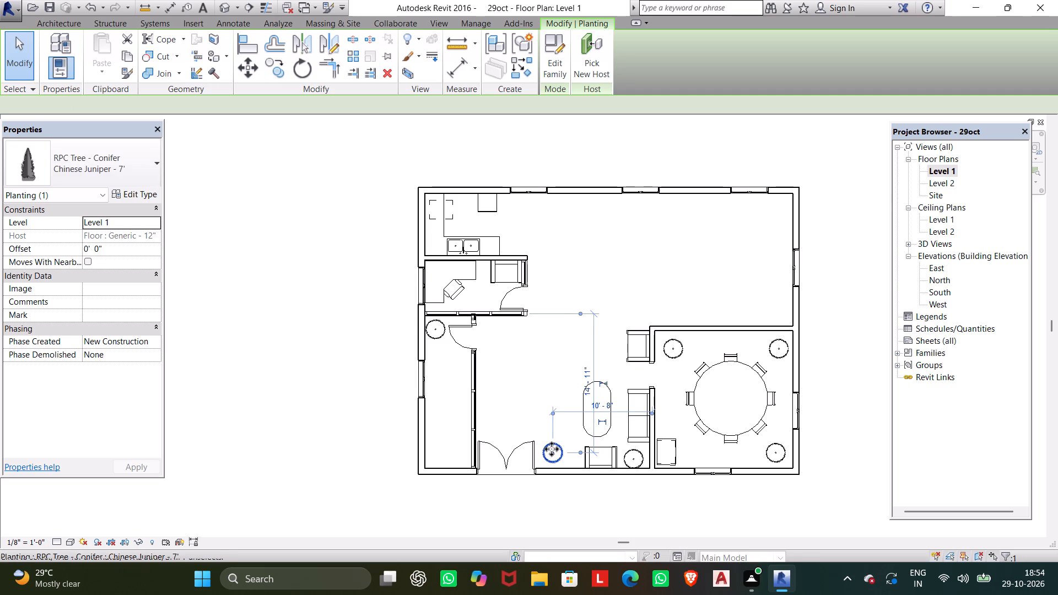
pyautogui.press('Down')
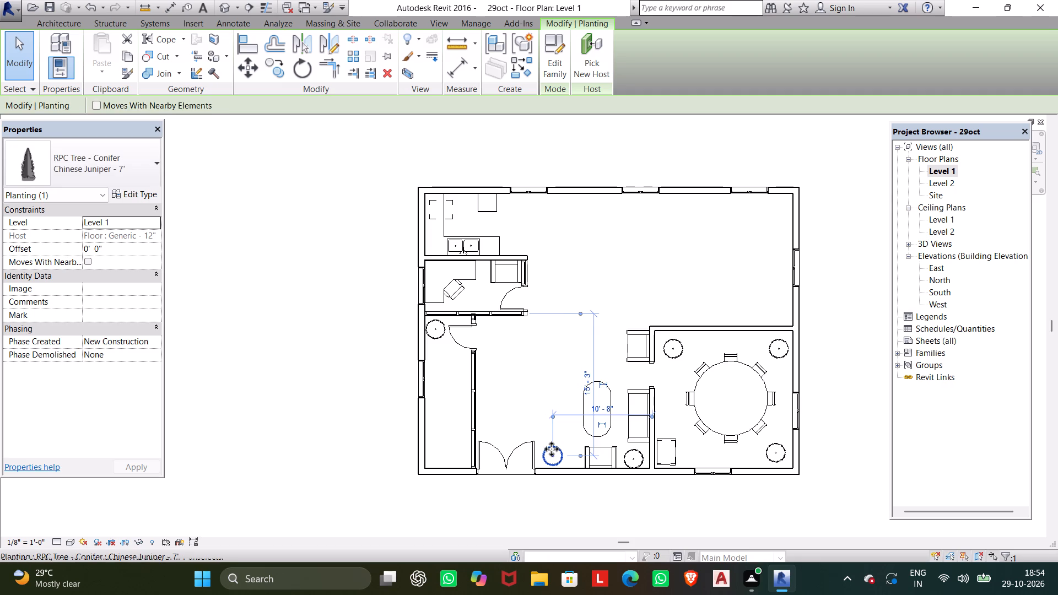
# Nudge the juniper in the narrow room west of the entrance slightly north, closer to the office partition.
pyautogui.click(435, 324)
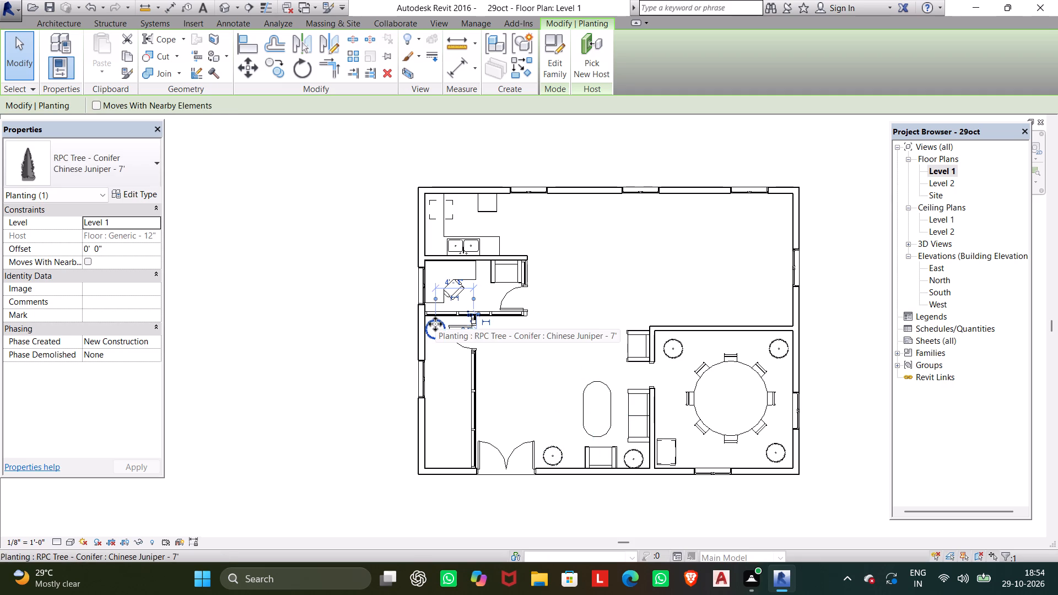
pyautogui.press('Right')
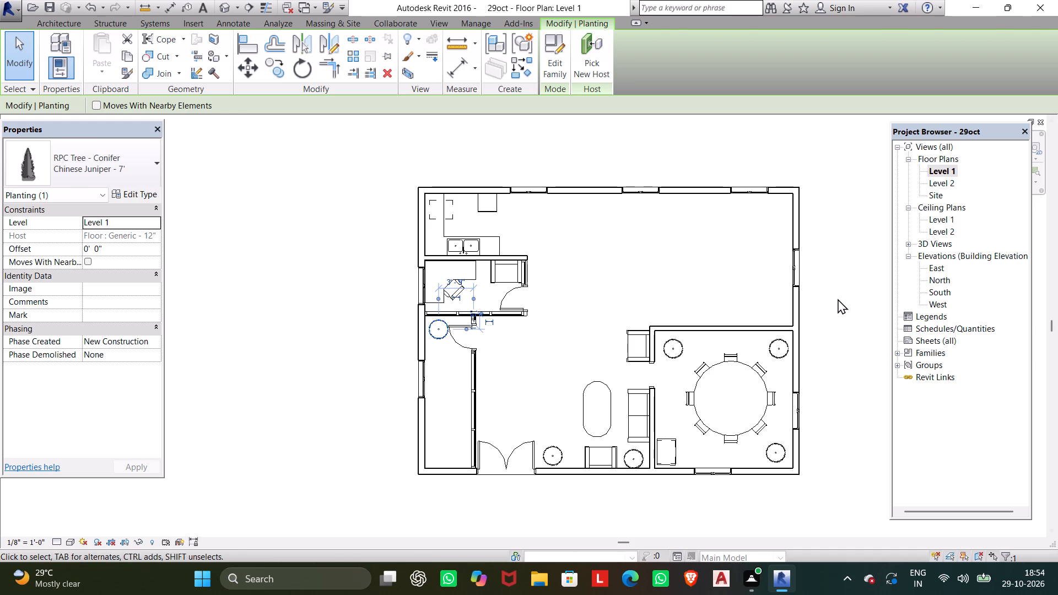
pyautogui.press('Escape')
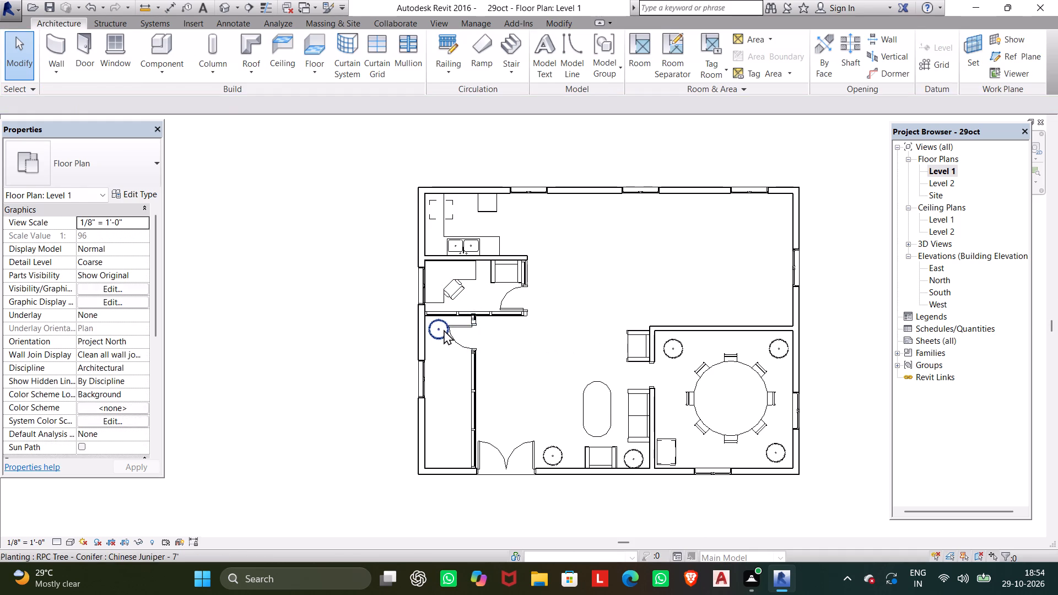
pyautogui.click(444, 329)
pyautogui.press('Left')
pyautogui.press('Up')
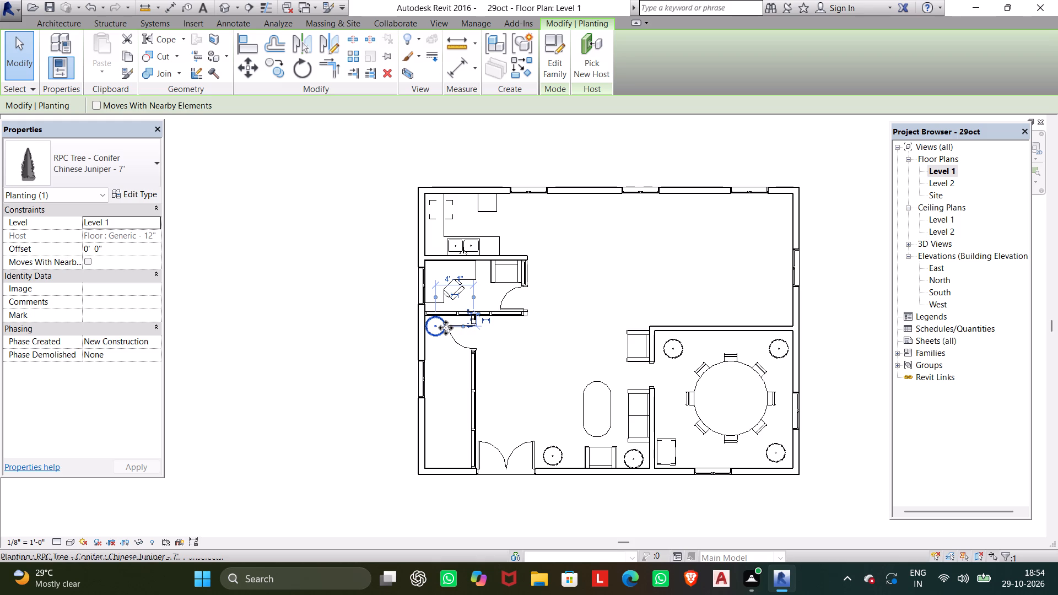
# Rotate and flip the 30" double-door sink base cabinet at the kitchen's west counter to change its orientation.
pyautogui.click(449, 219)
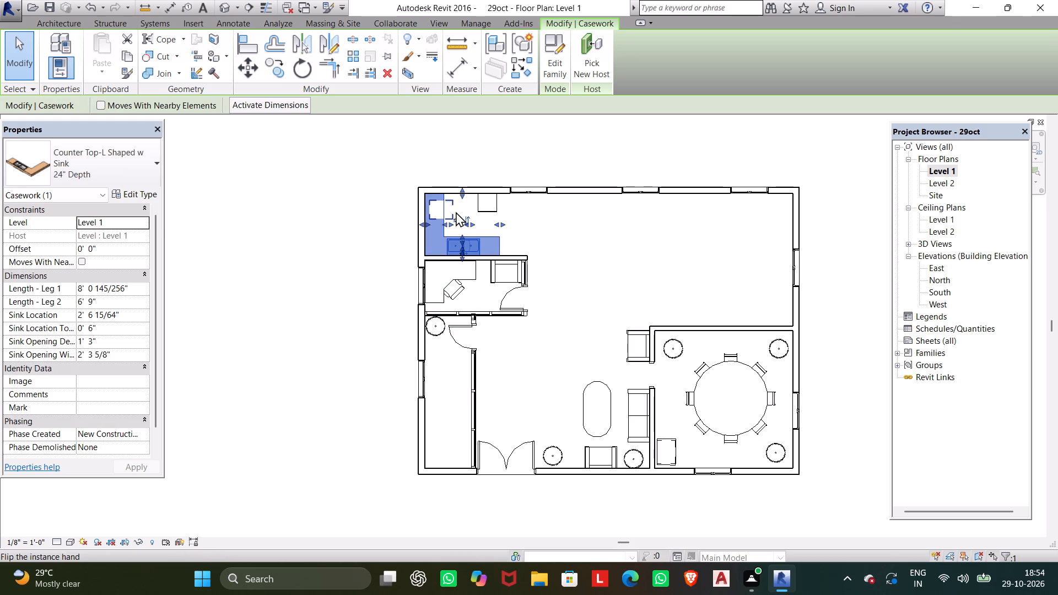
pyautogui.click(457, 208)
pyautogui.scroll(10, 456, 208)
pyautogui.scroll(-1, 456, 208)
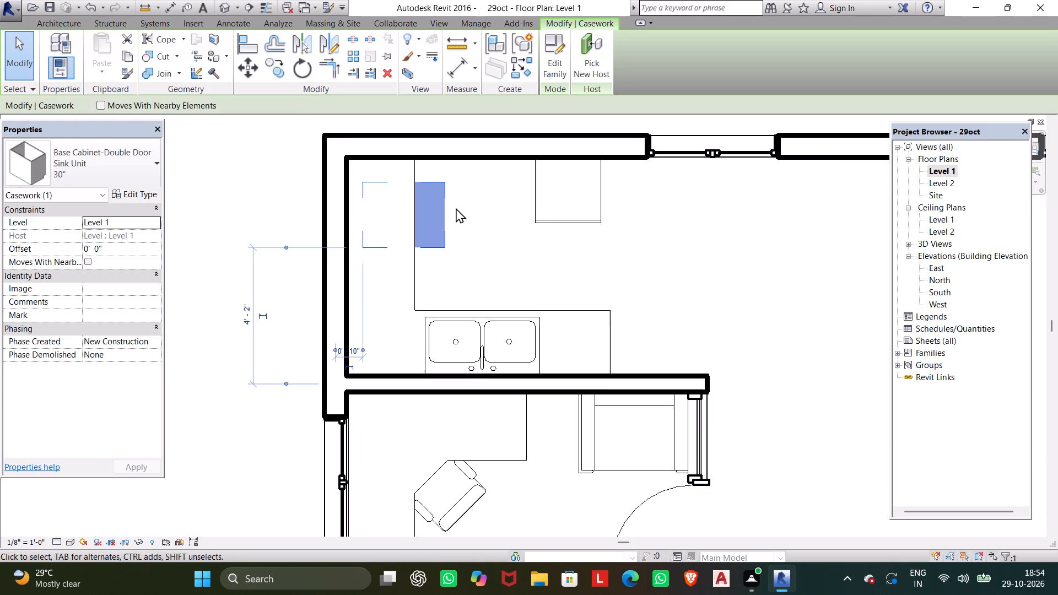
pyautogui.scroll(-1, 456, 208)
pyautogui.press('space')
pyautogui.press('space')
pyautogui.press('space')
pyautogui.press('space')
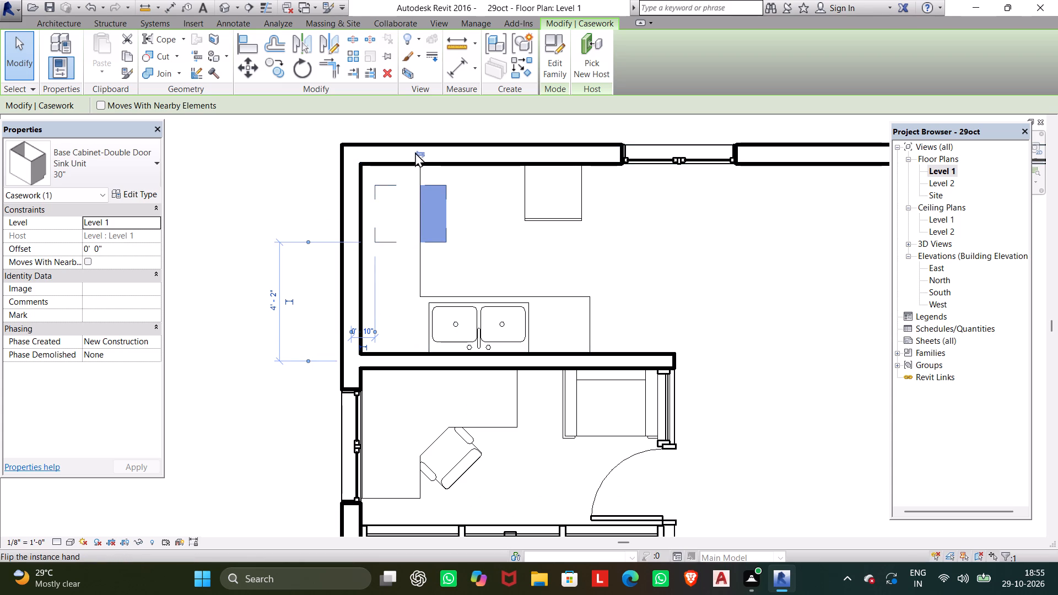
pyautogui.click(418, 151)
pyautogui.scroll(4, 439, 209)
pyautogui.scroll(-5, 439, 209)
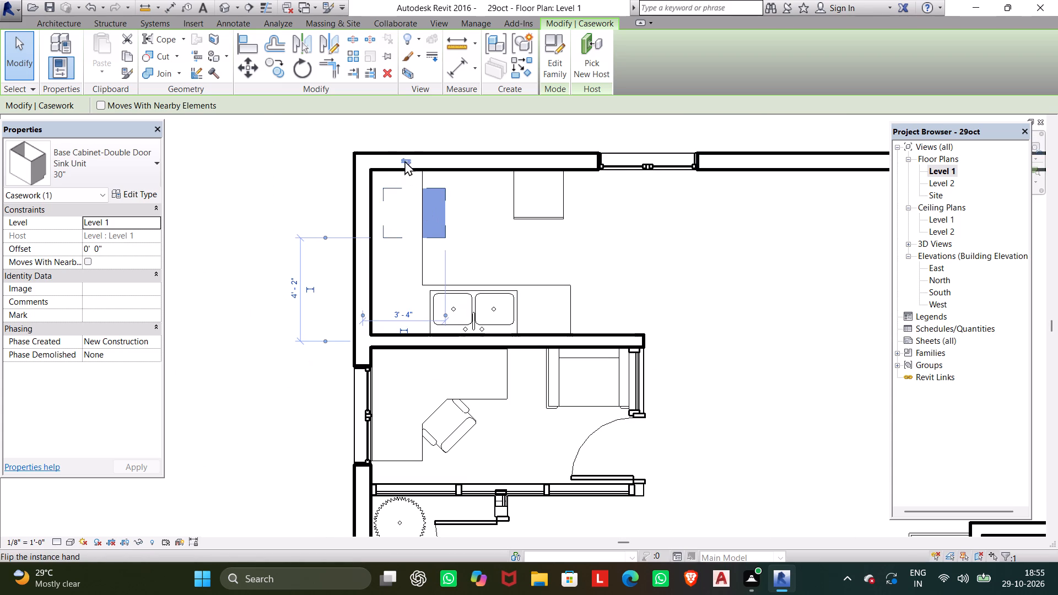
pyautogui.click(404, 160)
pyautogui.click(405, 159)
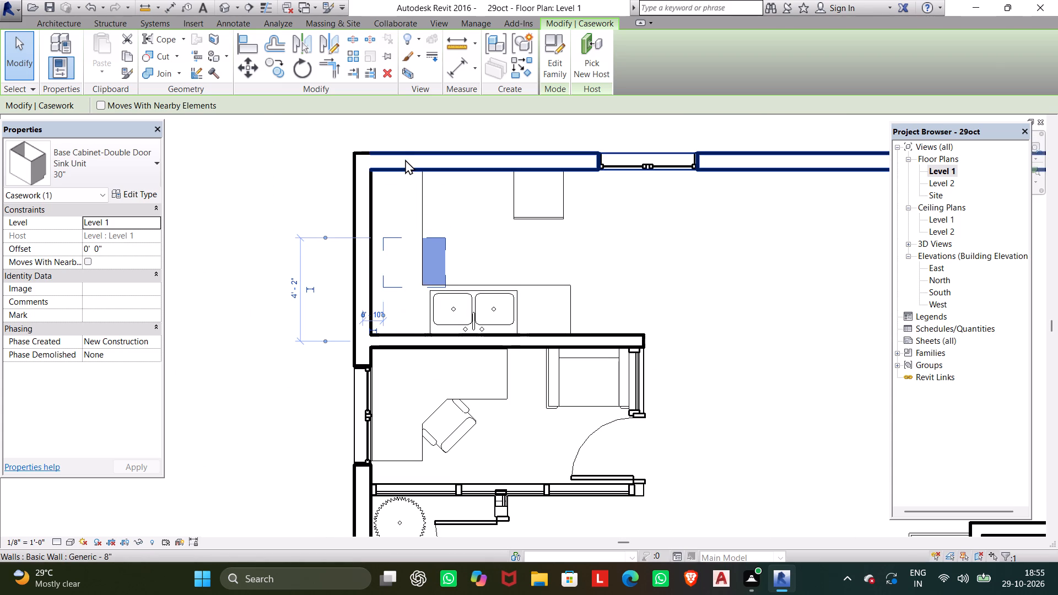
# Move the sink base cabinet north along the west leg of the kitchen counter.
pyautogui.moveTo(441, 246); pyautogui.dragTo(442, 233)
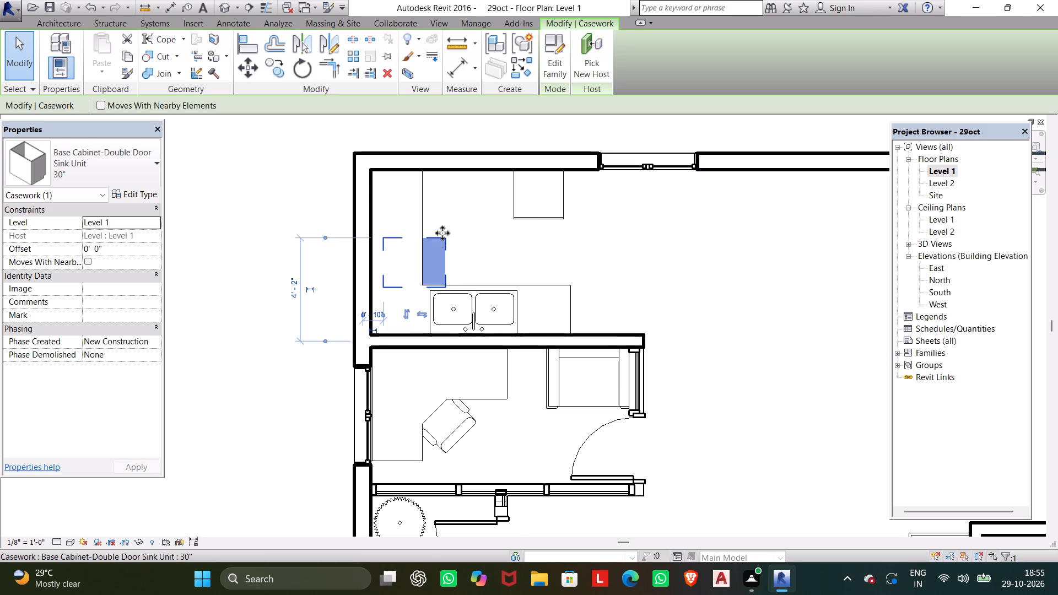
pyautogui.moveTo(442, 233); pyautogui.dragTo(444, 210)
pyautogui.click(444, 213)
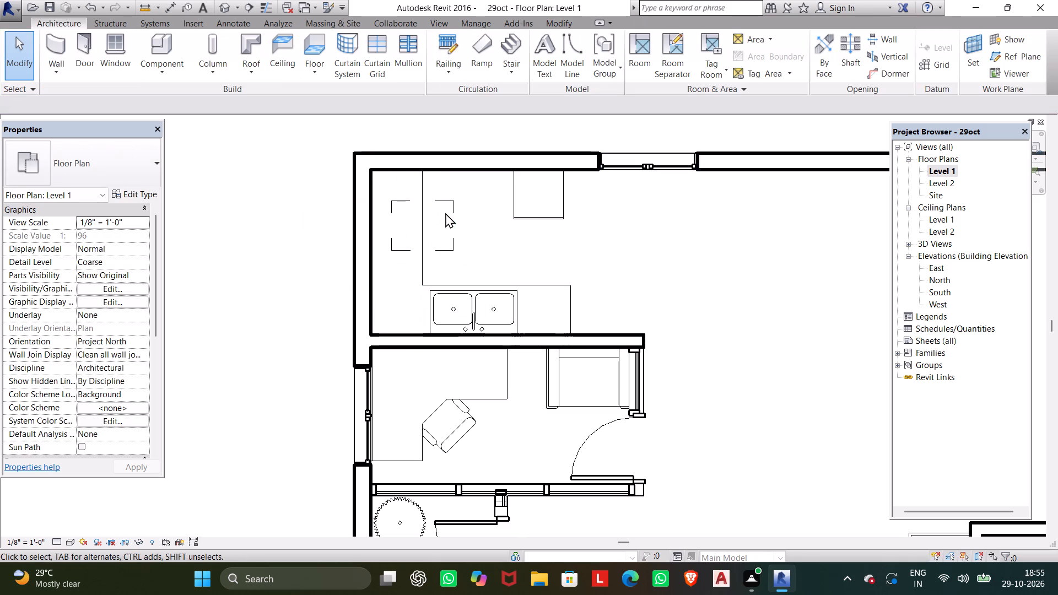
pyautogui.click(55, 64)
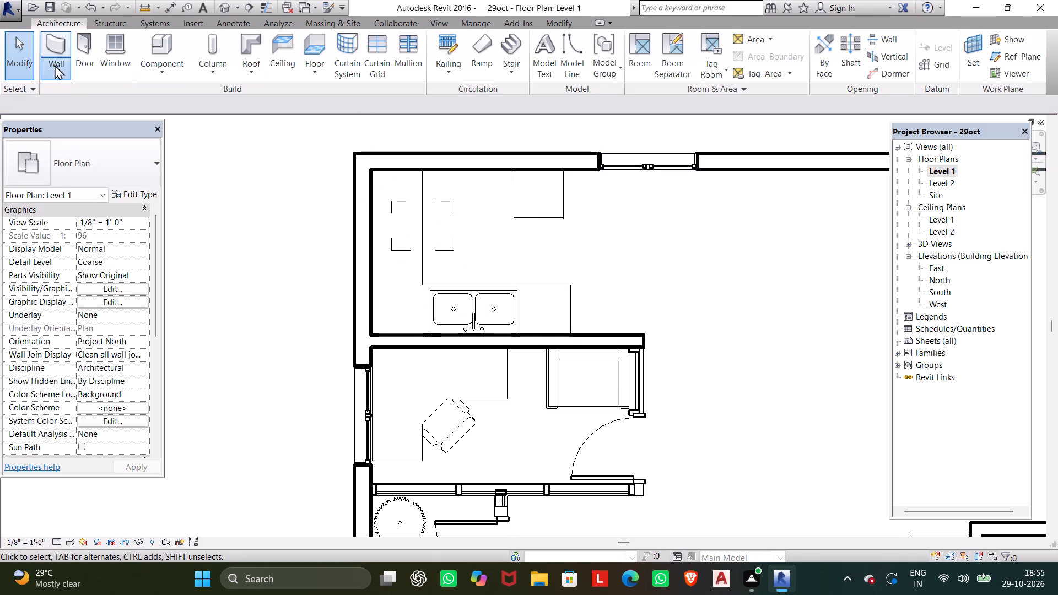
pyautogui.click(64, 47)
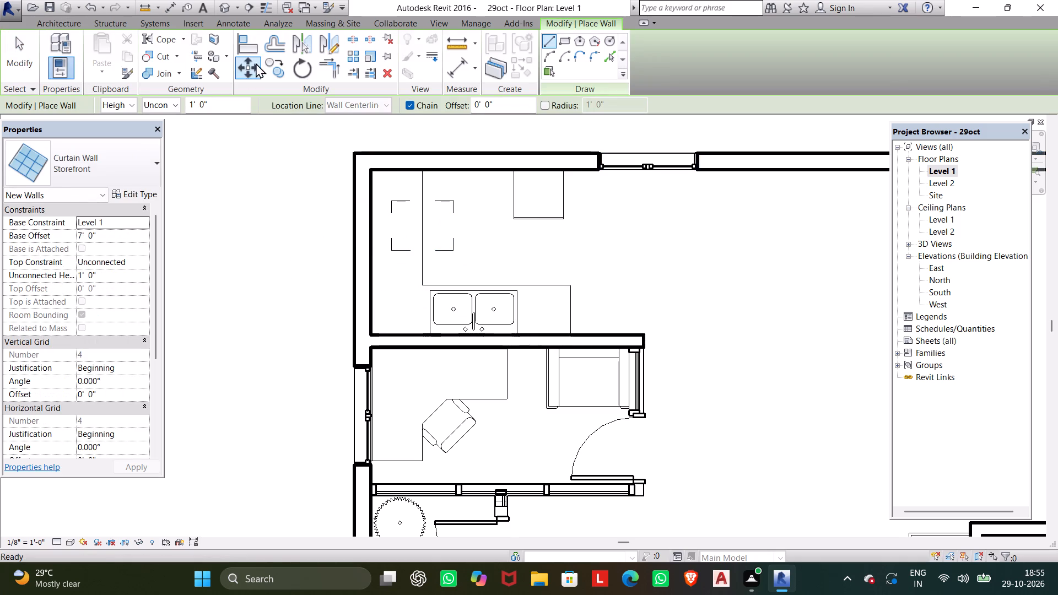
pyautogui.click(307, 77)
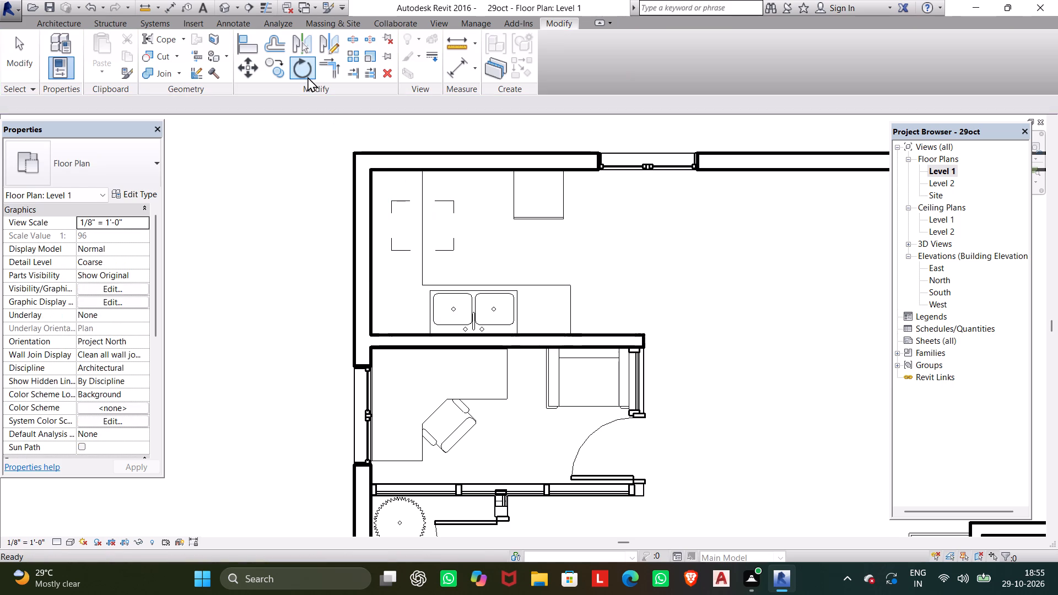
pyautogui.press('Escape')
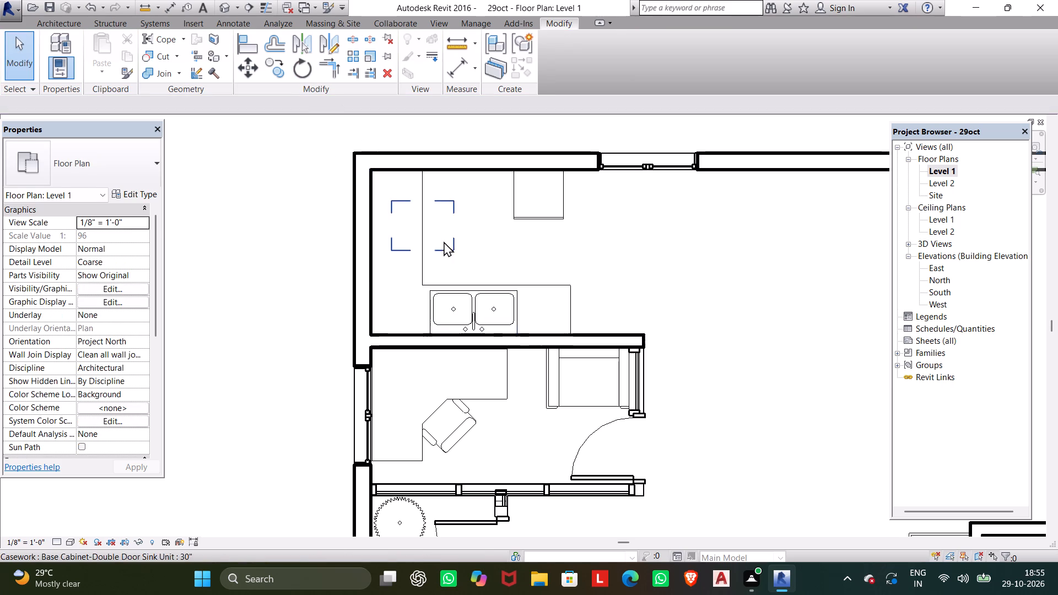
# Rotate the kitchen's sink base cabinet 90° counterclockwise about its centre.
pyautogui.click(445, 250)
pyautogui.click(302, 71)
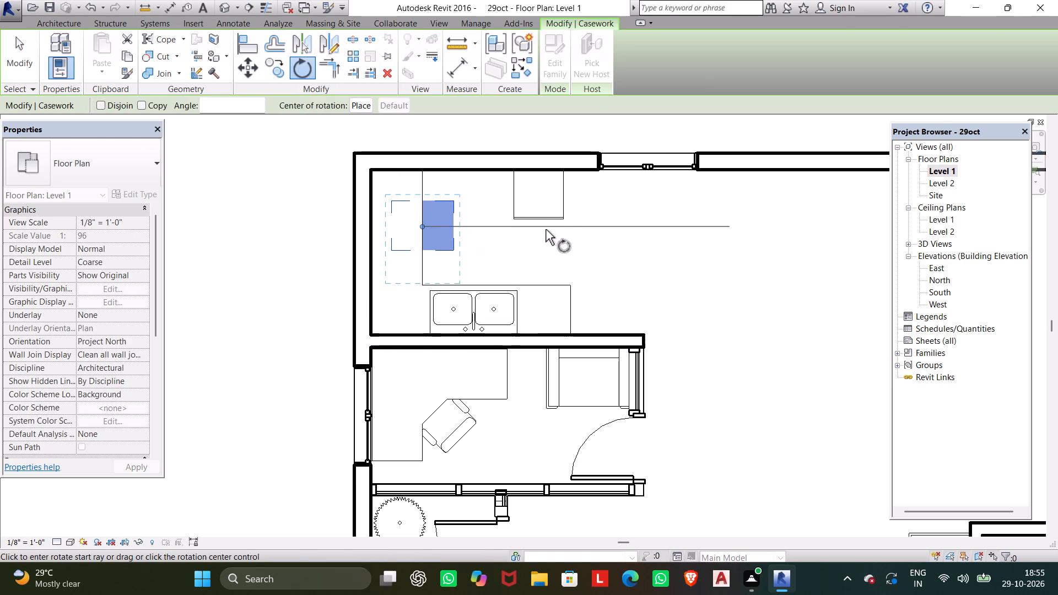
pyautogui.click(546, 229)
pyautogui.scroll(-2, 487, 184)
pyautogui.moveTo(487, 188); pyautogui.dragTo(523, 267, button='middle')
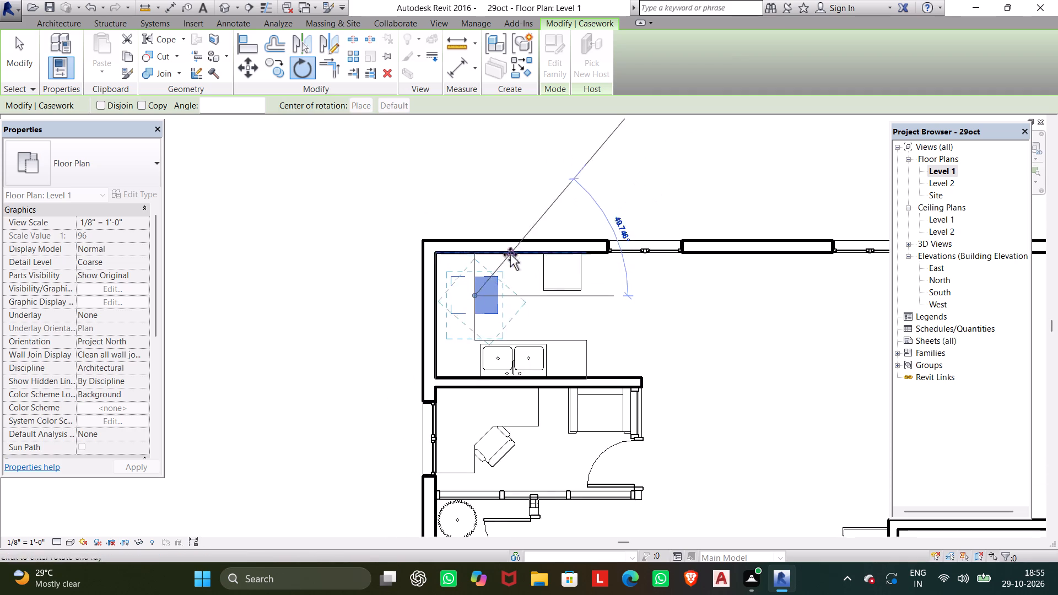
pyautogui.click(476, 188)
pyautogui.press('Escape')
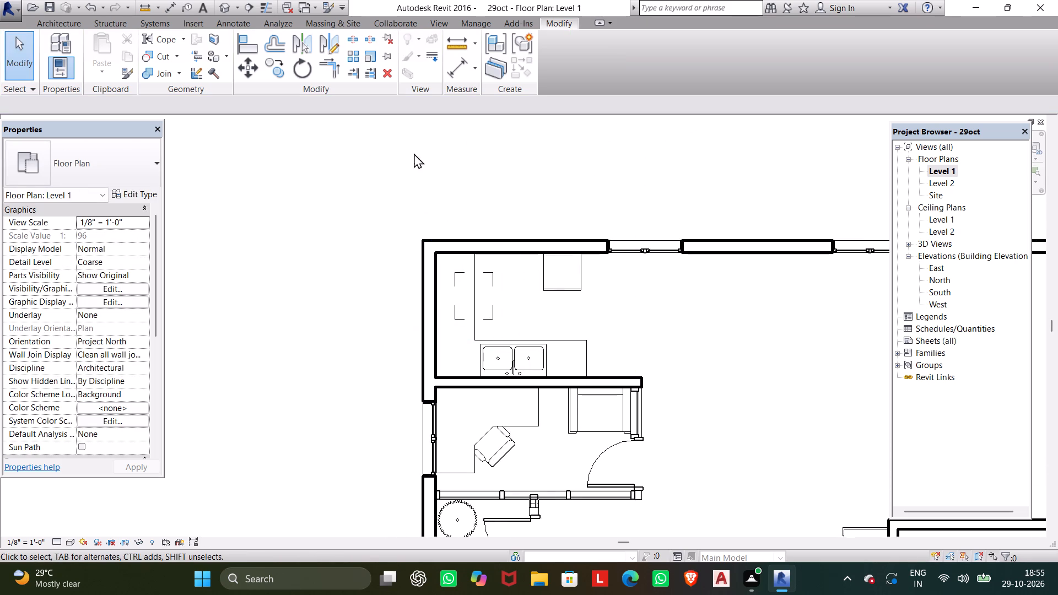
# Nudge the sink base cabinet under the counter in the kitchen's northwest corner, about 4' 2 1/2" from the partition south of it.
pyautogui.click(457, 269)
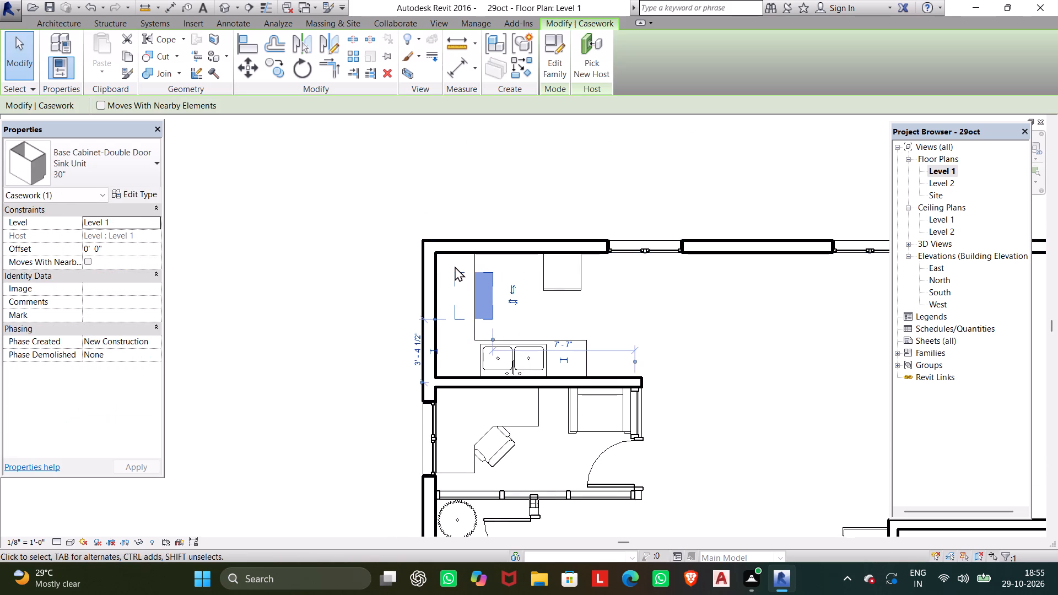
pyautogui.press('Left')
pyautogui.press('Left')
pyautogui.press('Left')
pyautogui.press('Left')
pyautogui.press('Left')
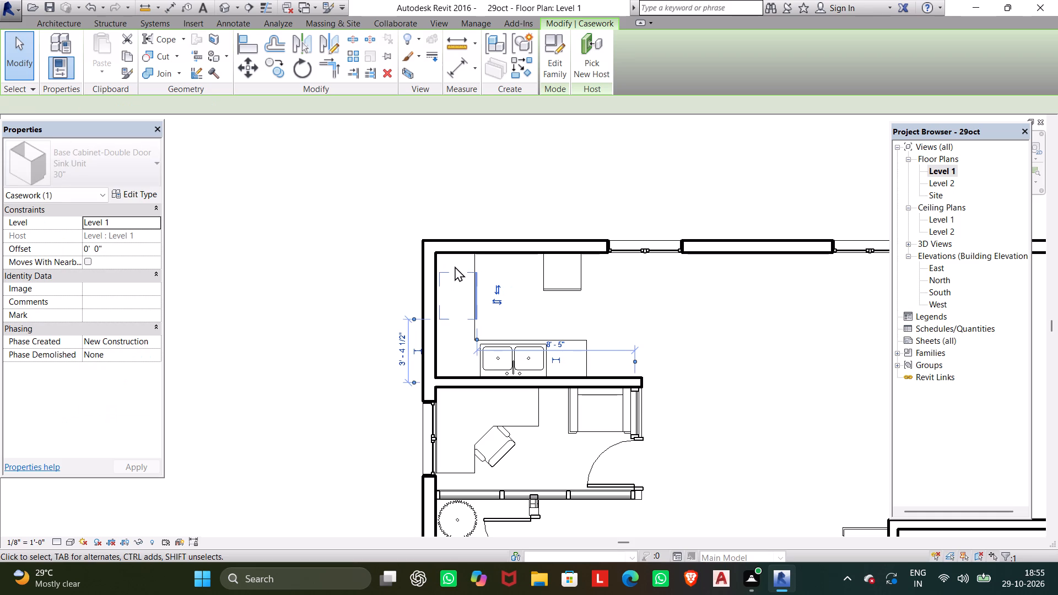
pyautogui.press('Up')
pyautogui.press('Up')
pyautogui.press('Up')
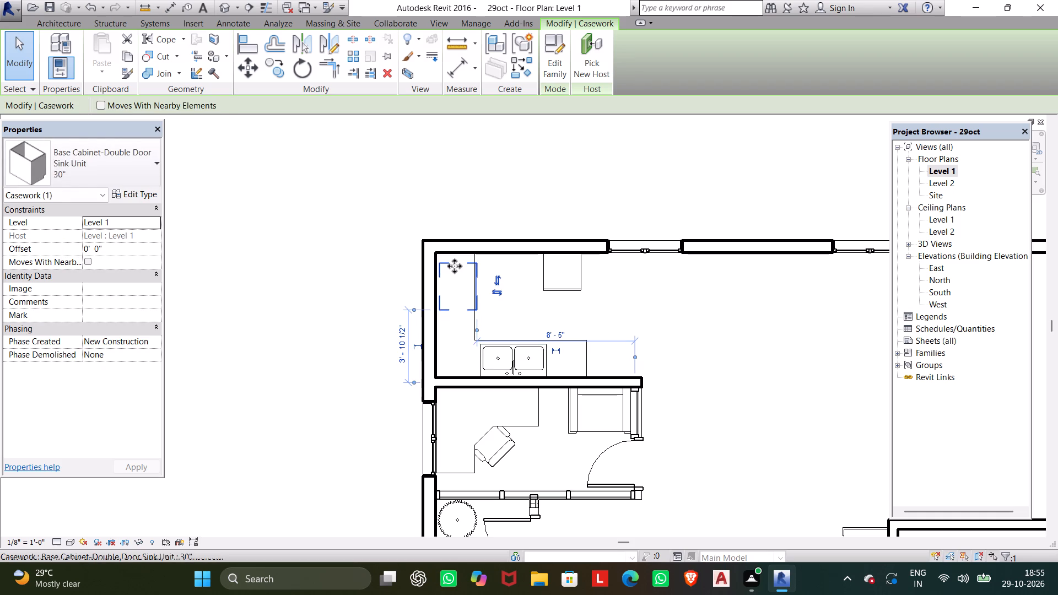
pyautogui.press('Left')
pyautogui.press('Up')
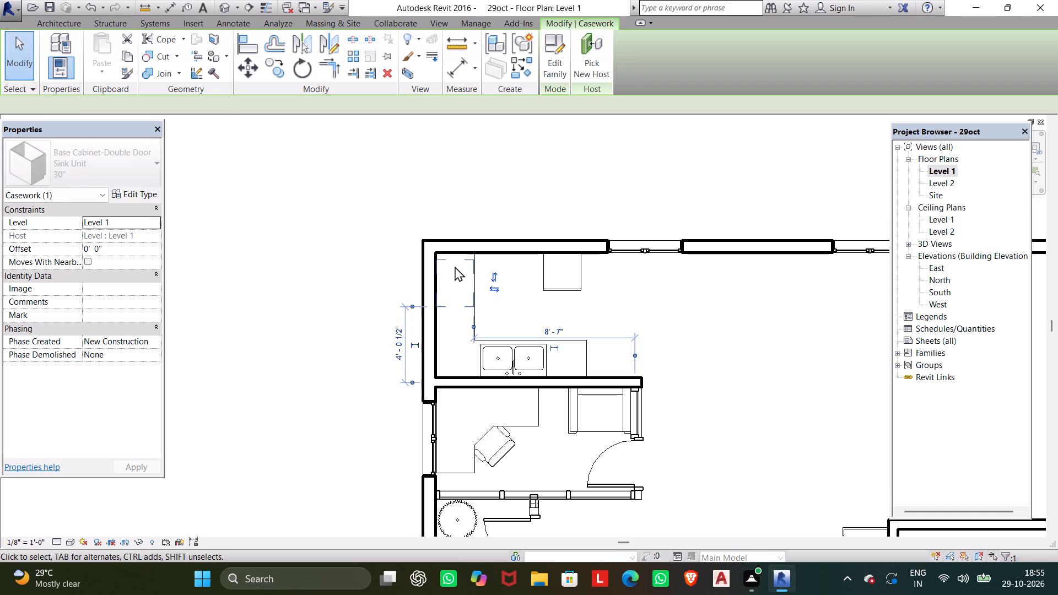
pyautogui.press('Up')
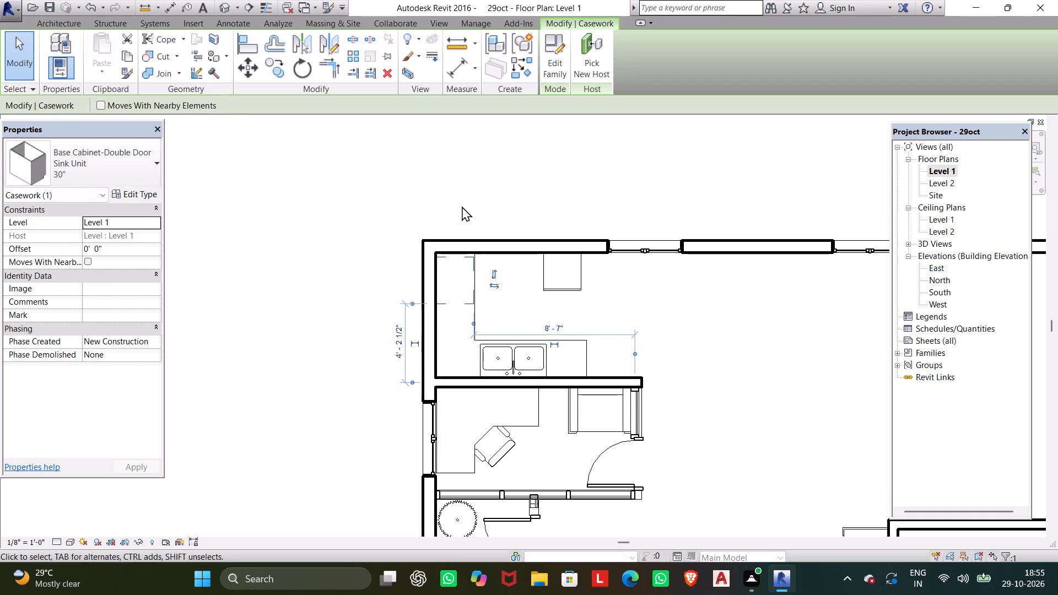
pyautogui.press('Escape')
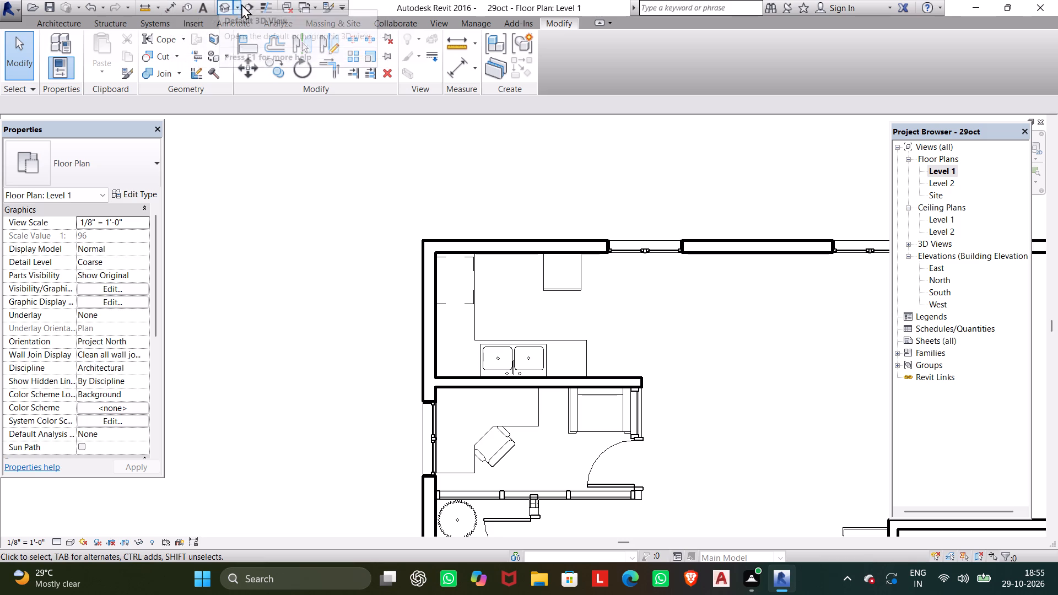
# Examine the kitchen cabinet, counter and dishwasher placement in the 3D view from several angles.
pyautogui.click(222, 6)
pyautogui.moveTo(466, 204); pyautogui.dragTo(460, 330, button='middle')
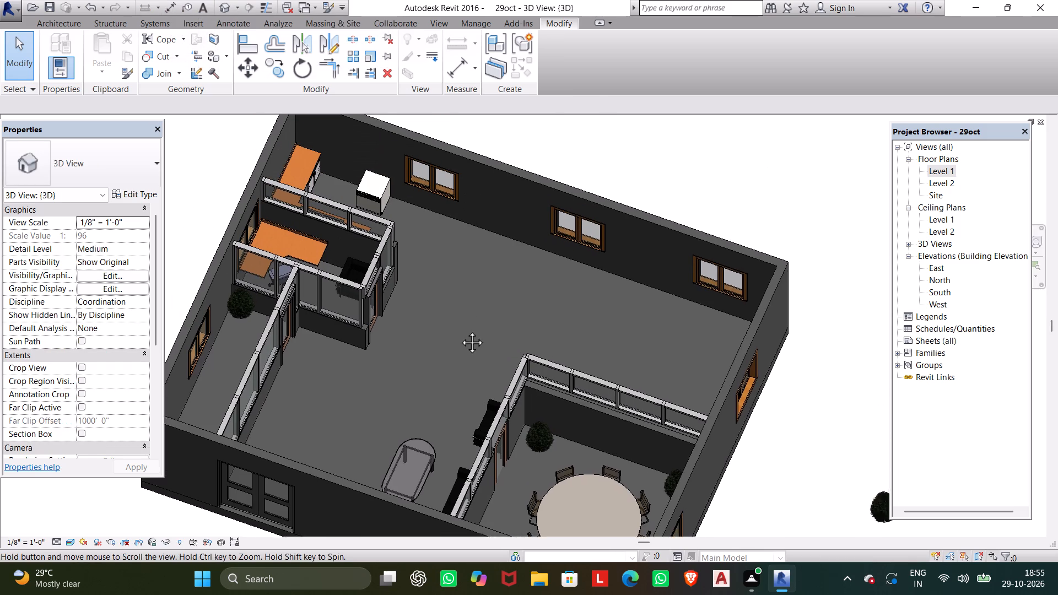
pyautogui.moveTo(460, 330); pyautogui.dragTo(461, 332, button='middle')
pyautogui.keyDown('shift'); pyautogui.moveTo(452, 298); pyautogui.dragTo(430, 298, button='middle'); pyautogui.keyUp('shift')
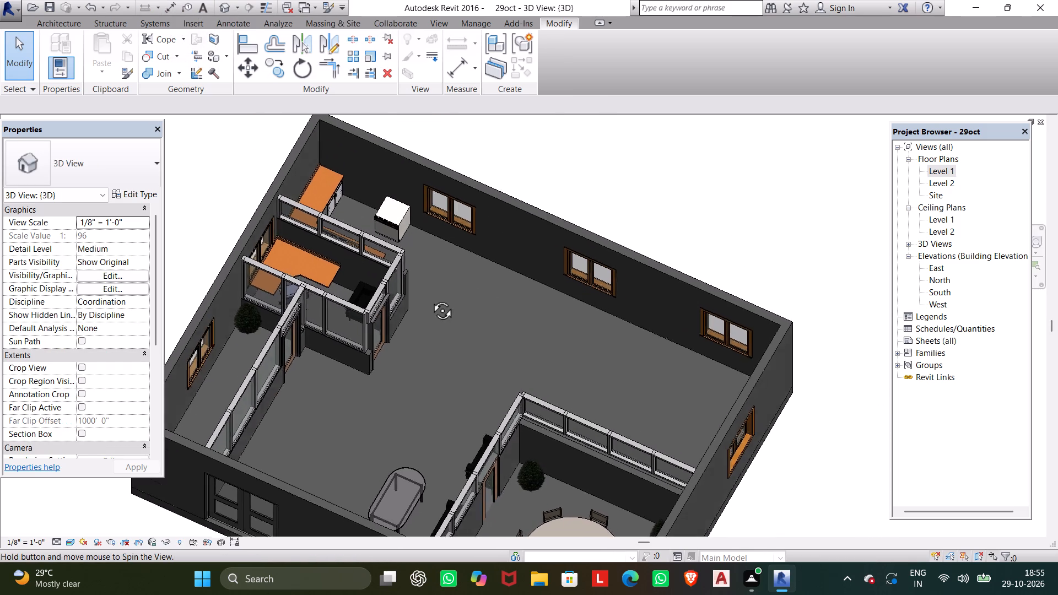
pyautogui.keyDown('shift'); pyautogui.moveTo(430, 298); pyautogui.dragTo(346, 186, button='middle'); pyautogui.keyUp('shift')
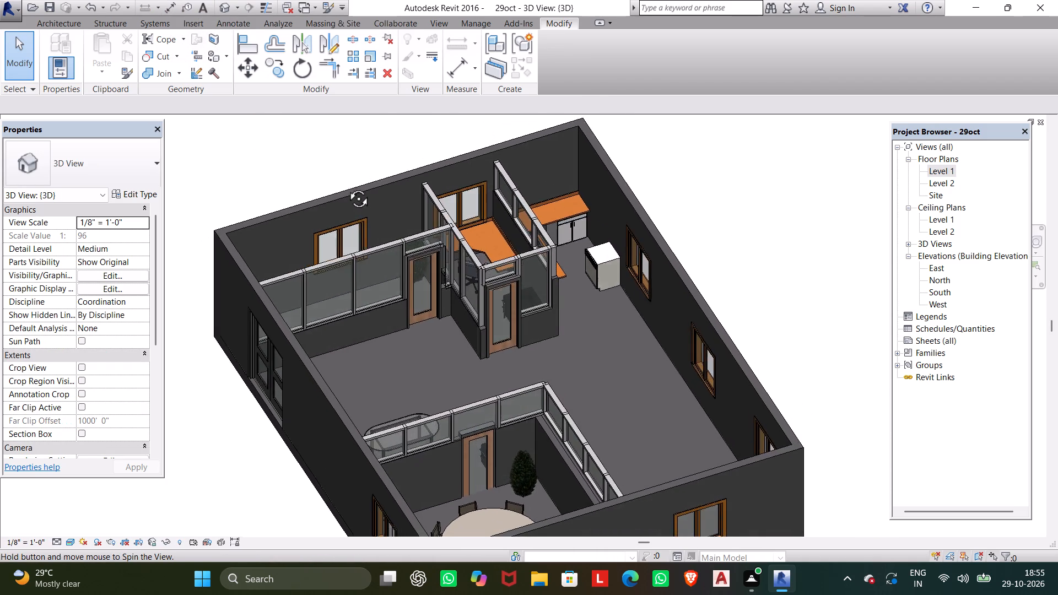
pyautogui.keyDown('shift'); pyautogui.moveTo(346, 186); pyautogui.dragTo(295, 139, button='middle'); pyautogui.keyUp('shift')
pyautogui.keyDown('shift'); pyautogui.moveTo(343, 178); pyautogui.dragTo(295, 139); pyautogui.keyUp('shift')
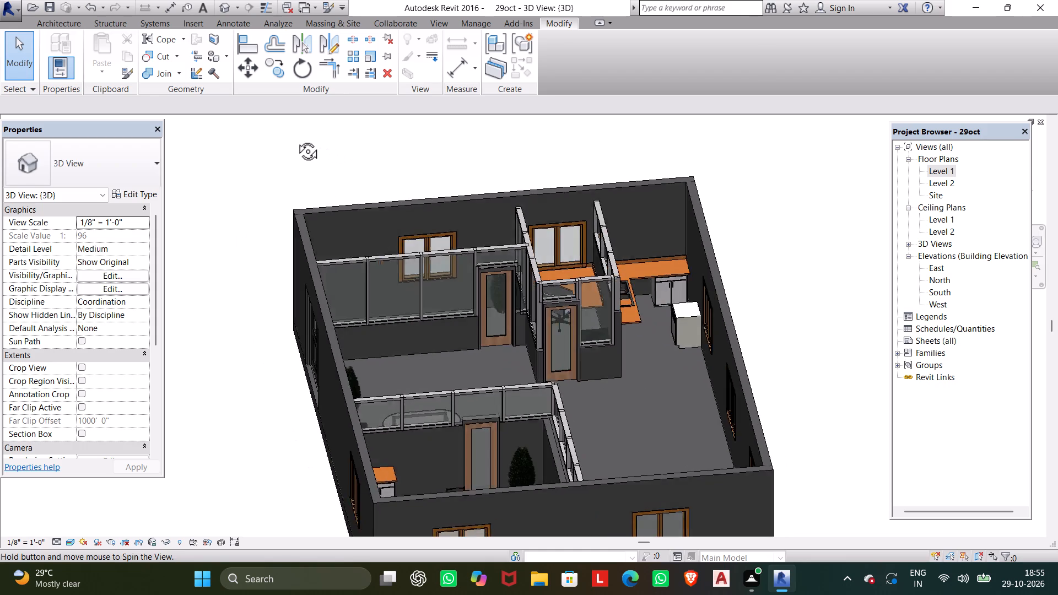
pyautogui.keyDown('shift'); pyautogui.moveTo(295, 139); pyautogui.dragTo(294, 139, button='middle'); pyautogui.keyUp('shift')
pyautogui.keyDown('shift'); pyautogui.moveTo(295, 139); pyautogui.dragTo(294, 139); pyautogui.keyUp('shift')
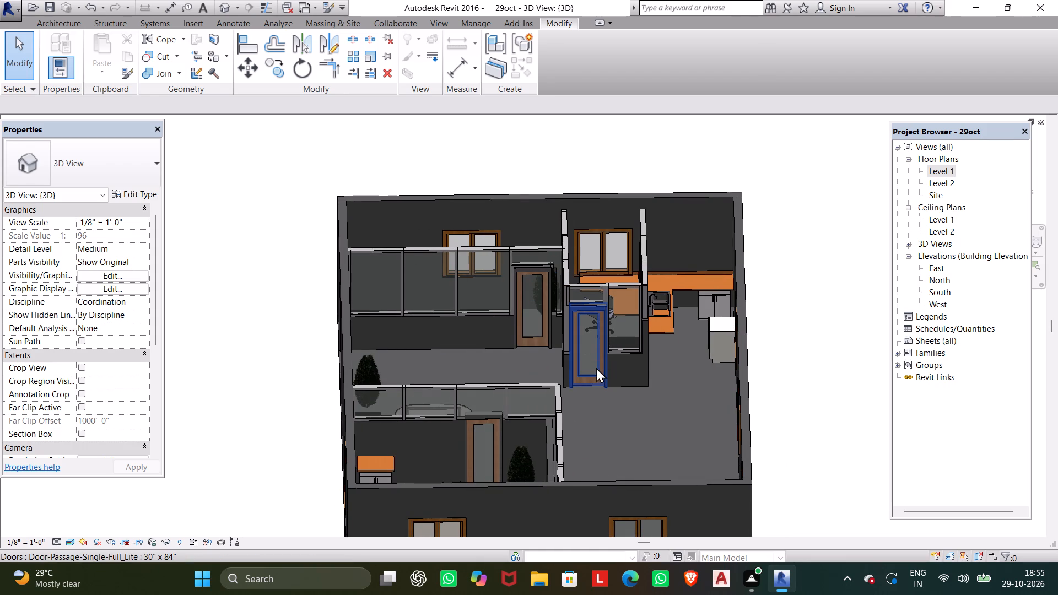
pyautogui.scroll(-1, 574, 363)
pyautogui.moveTo(575, 363); pyautogui.dragTo(583, 286, button='middle')
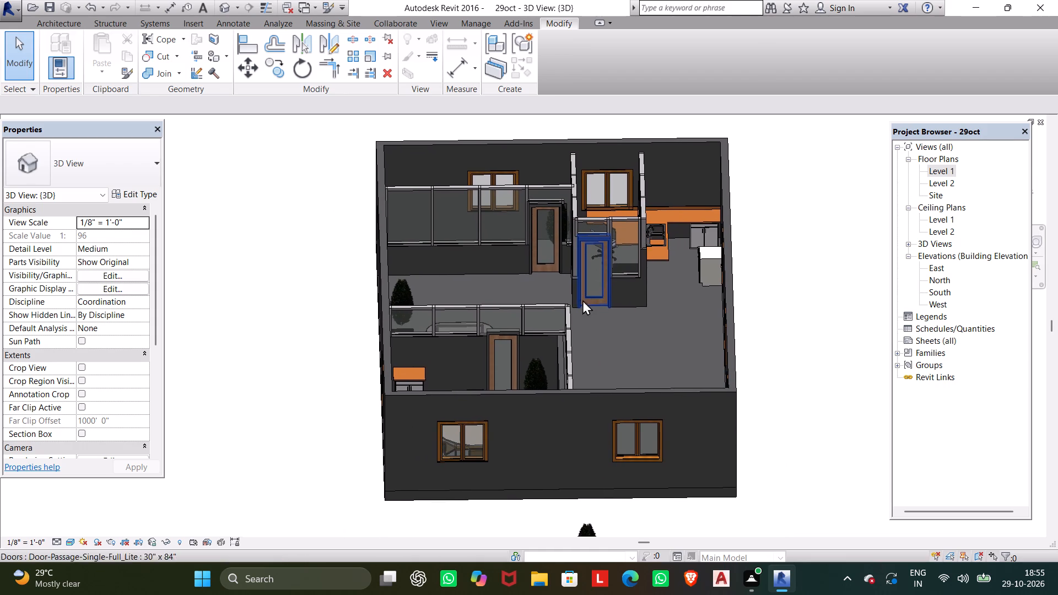
pyautogui.keyDown('shift'); pyautogui.moveTo(600, 363); pyautogui.dragTo(651, 343, button='middle'); pyautogui.keyUp('shift')
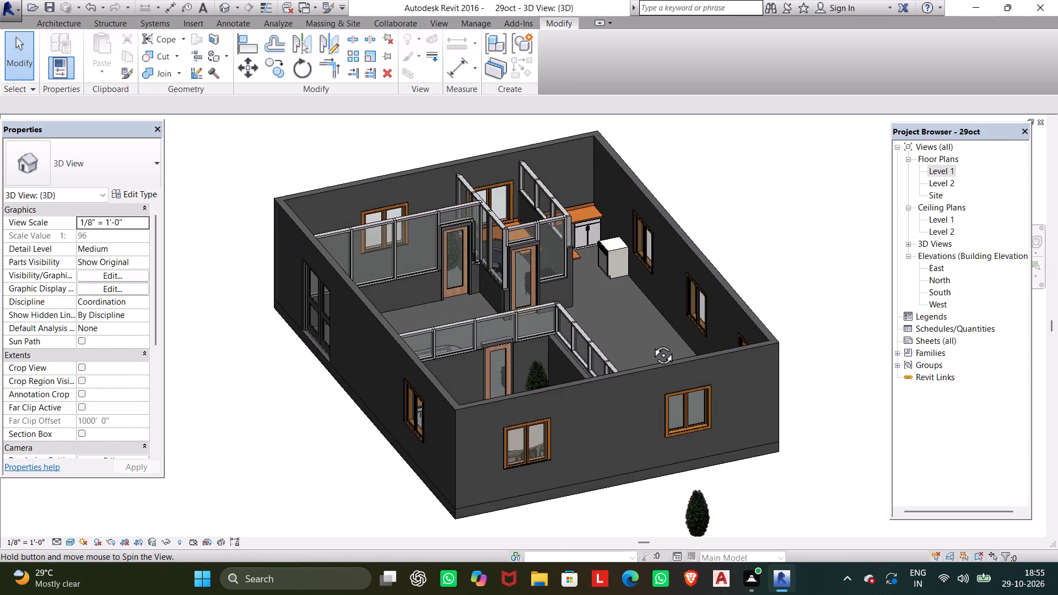
pyautogui.keyDown('shift'); pyautogui.moveTo(651, 343); pyautogui.dragTo(584, 328, button='middle'); pyautogui.keyUp('shift')
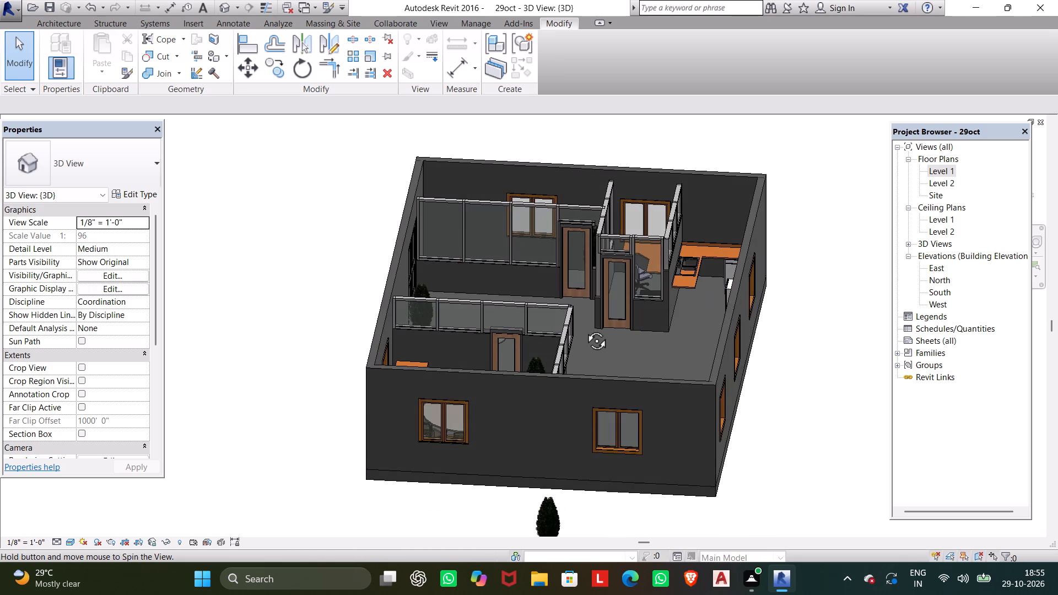
pyautogui.keyDown('shift'); pyautogui.moveTo(584, 328); pyautogui.dragTo(627, 328, button='middle'); pyautogui.keyUp('shift')
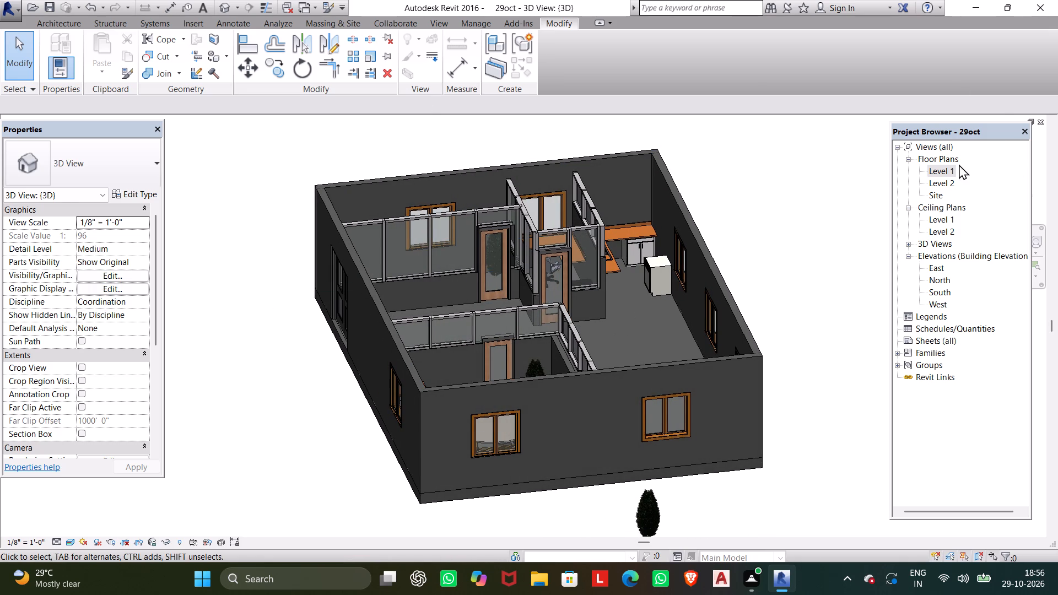
# Rotate the kitchen dishwasher 180° in the Level 1 floor plan so its front faces north.
pyautogui.click(950, 171)
pyautogui.click(950, 171)
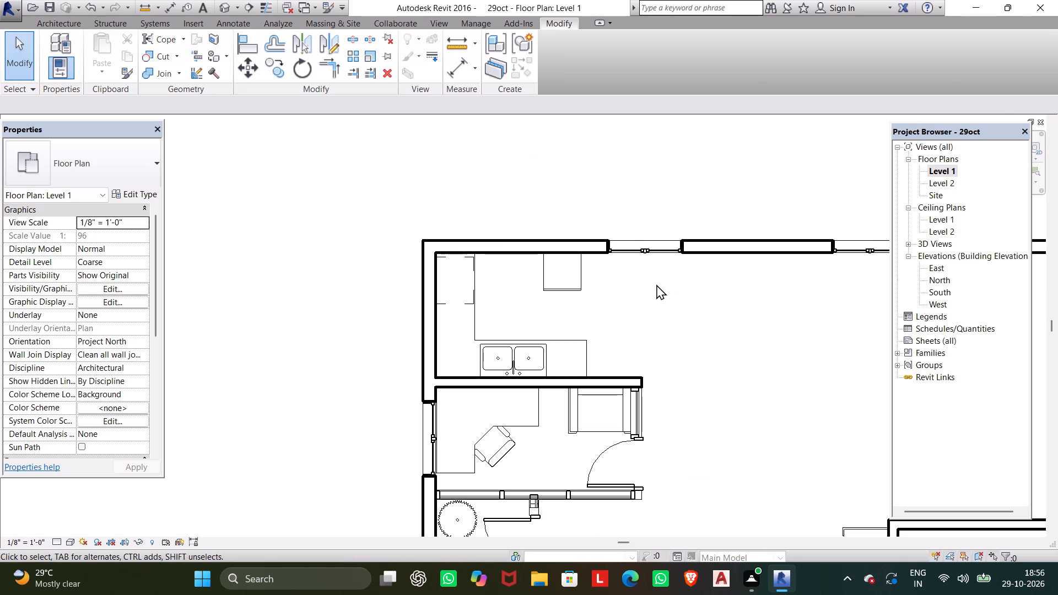
pyautogui.click(557, 288)
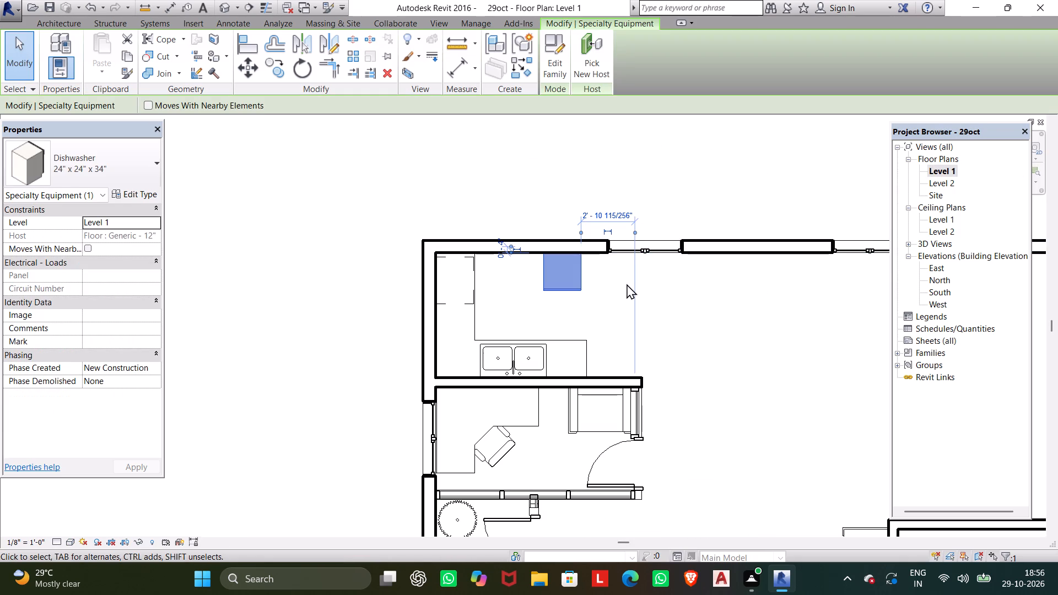
pyautogui.press('space')
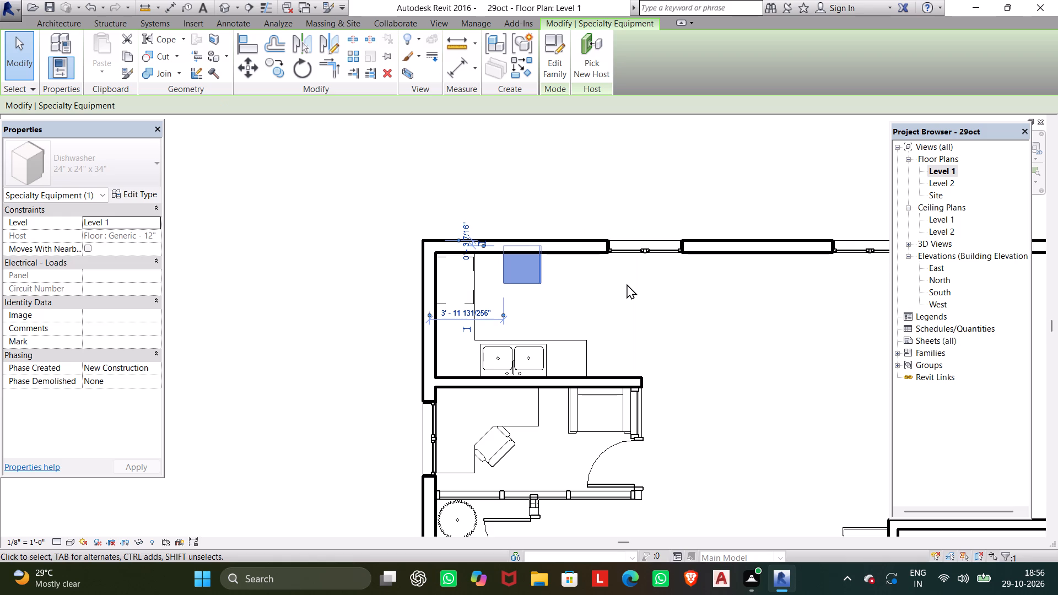
pyautogui.press('space')
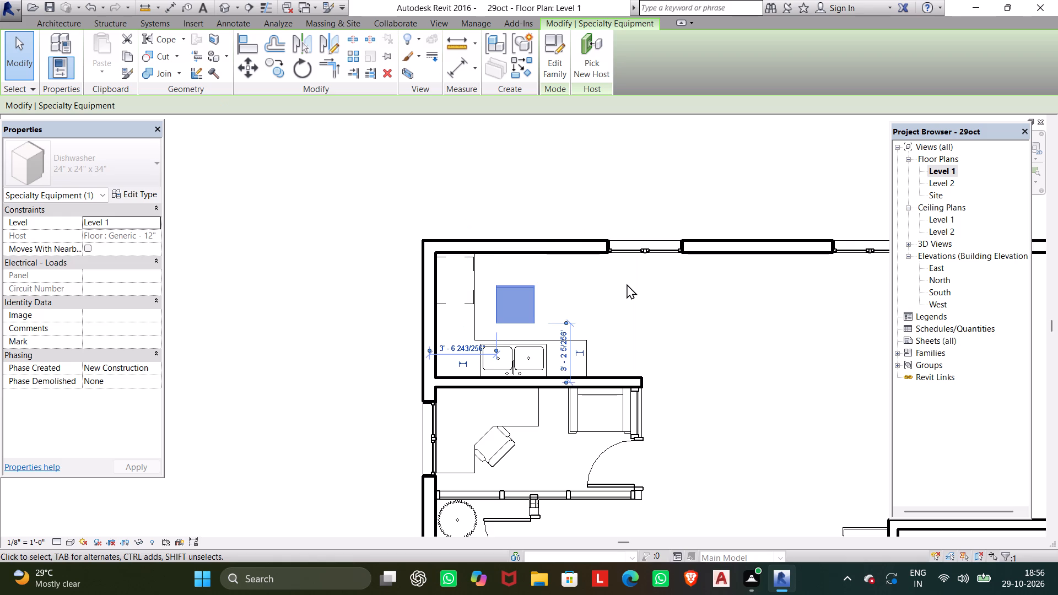
# Nudge the dishwasher east and south under the counter's east end beside the sink, about 6' 4 243/256" from the west wall.
pyautogui.press('Right')
pyautogui.press('Right')
pyautogui.press('Right')
pyautogui.press('Right')
pyautogui.press('Right')
pyautogui.press('Right')
pyautogui.press('Right')
pyautogui.press('Right')
pyautogui.press('Right')
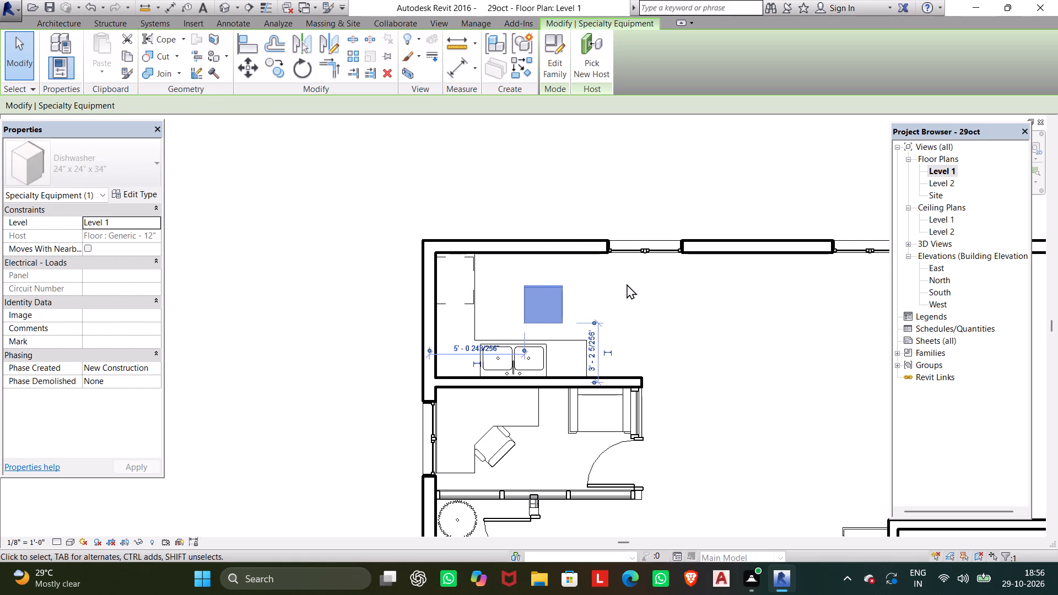
pyautogui.press('Right')
pyautogui.press('Right')
pyautogui.press('Right')
pyautogui.press('Right')
pyautogui.press('Right')
pyautogui.press('Down')
pyautogui.press('Down')
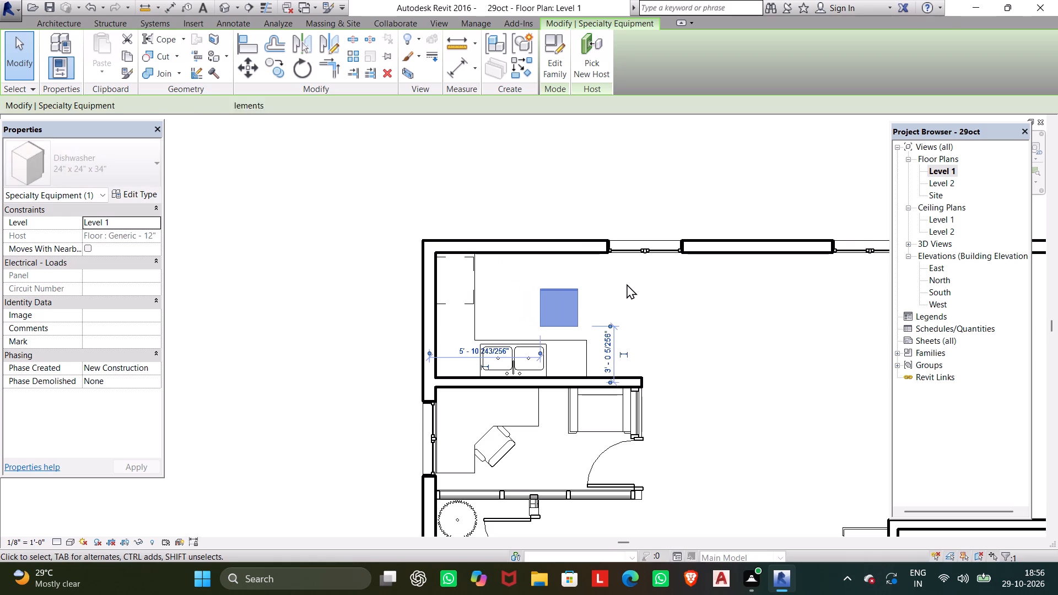
pyautogui.press('Down')
pyautogui.press('Down')
pyautogui.press('Down')
pyautogui.press('Right')
pyautogui.press('Right')
pyautogui.press('Down')
pyautogui.press('Down')
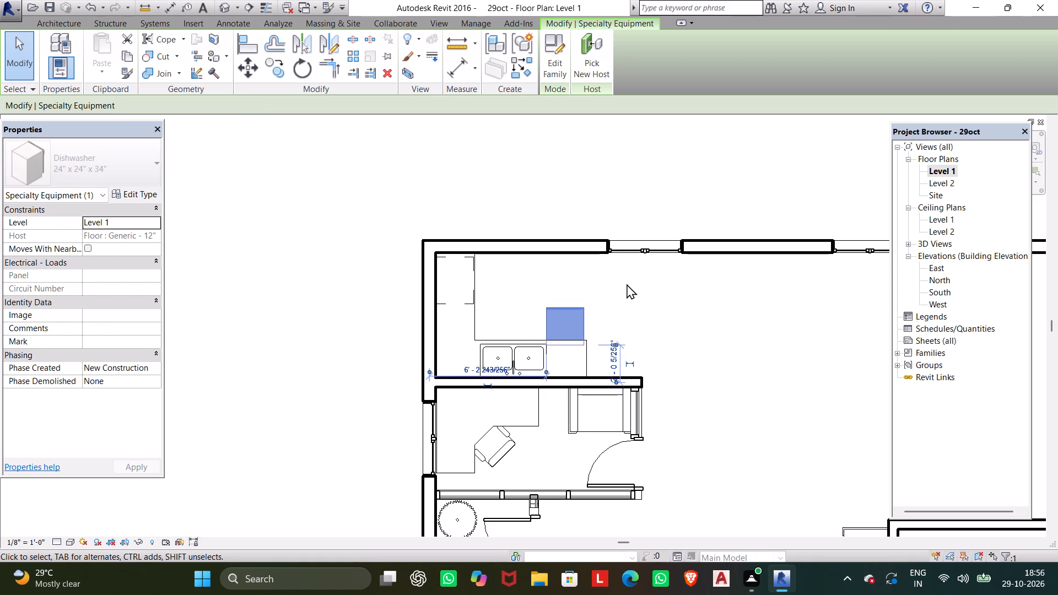
pyautogui.press('Down')
pyautogui.press('Down')
pyautogui.press('Down')
pyautogui.press('Down')
pyautogui.press('Down')
pyautogui.press('Down')
pyautogui.press('Down')
pyautogui.press('Down')
pyautogui.press('Down')
pyautogui.press('Right')
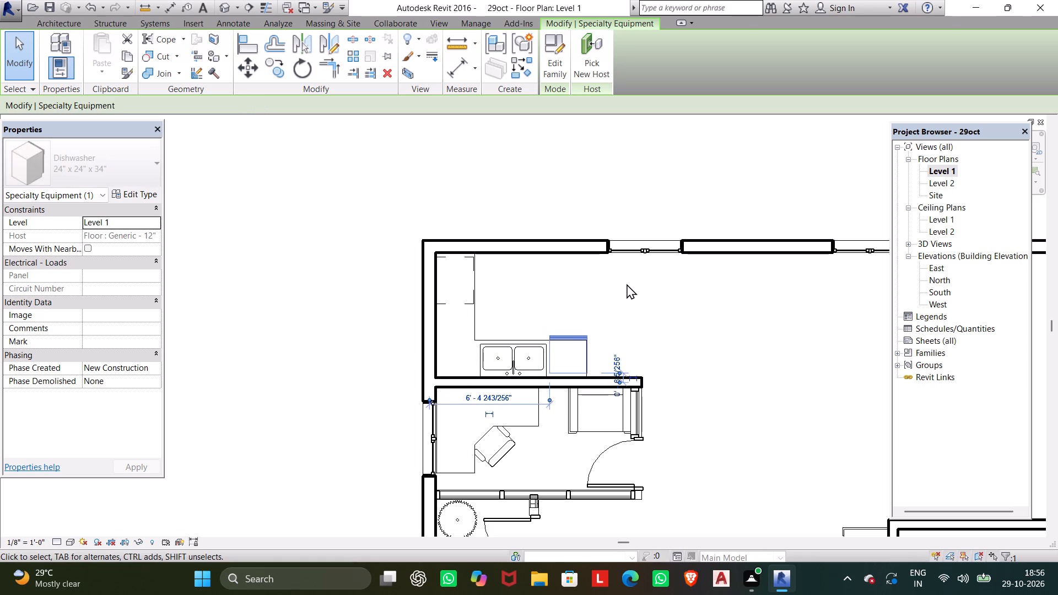
pyautogui.press('Down')
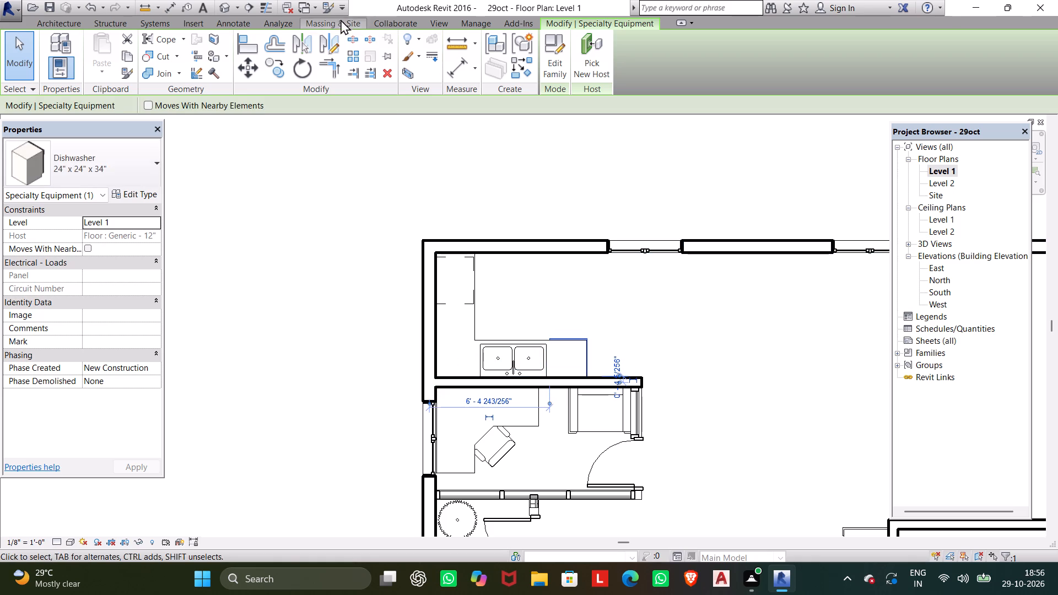
# Examine the dishwasher's position under the kitchen counter in the 3D view.
pyautogui.click(224, 2)
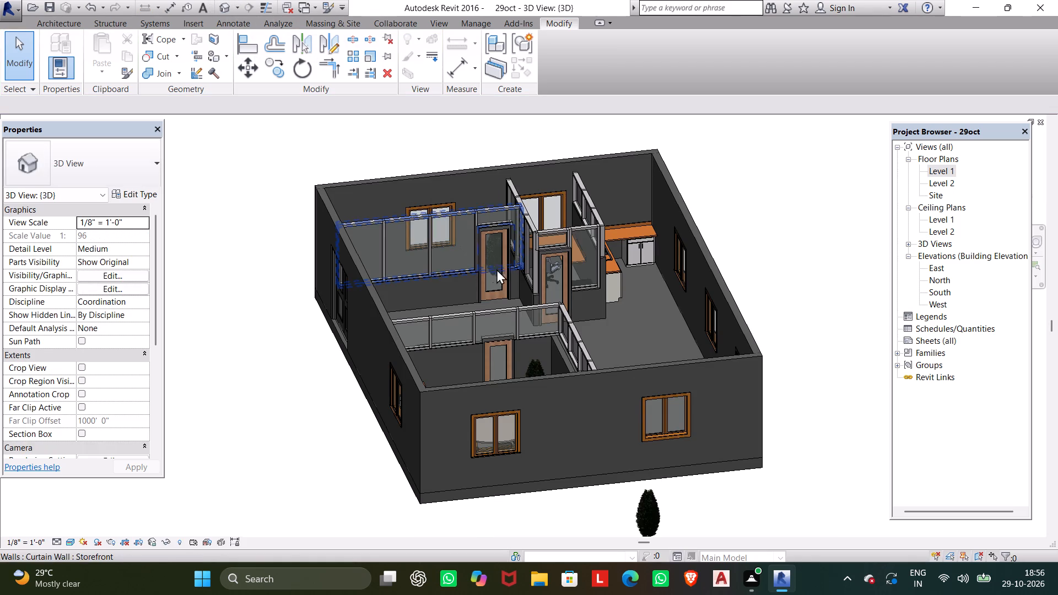
pyautogui.keyDown('shift'); pyautogui.moveTo(537, 296); pyautogui.dragTo(476, 291, button='middle'); pyautogui.keyUp('shift')
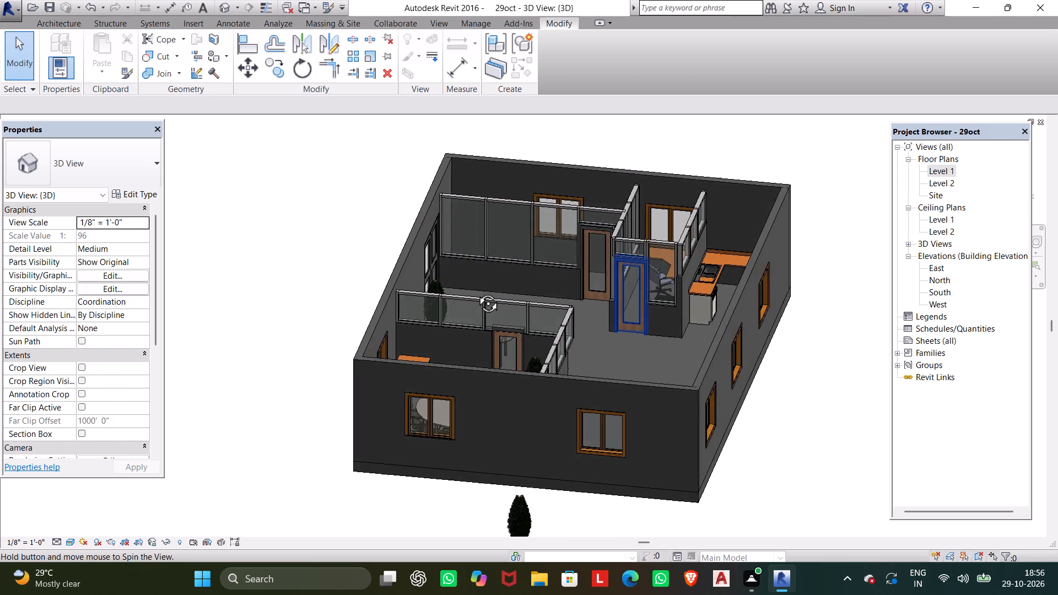
pyautogui.keyDown('shift'); pyautogui.moveTo(476, 291); pyautogui.dragTo(513, 291, button='middle'); pyautogui.keyUp('shift')
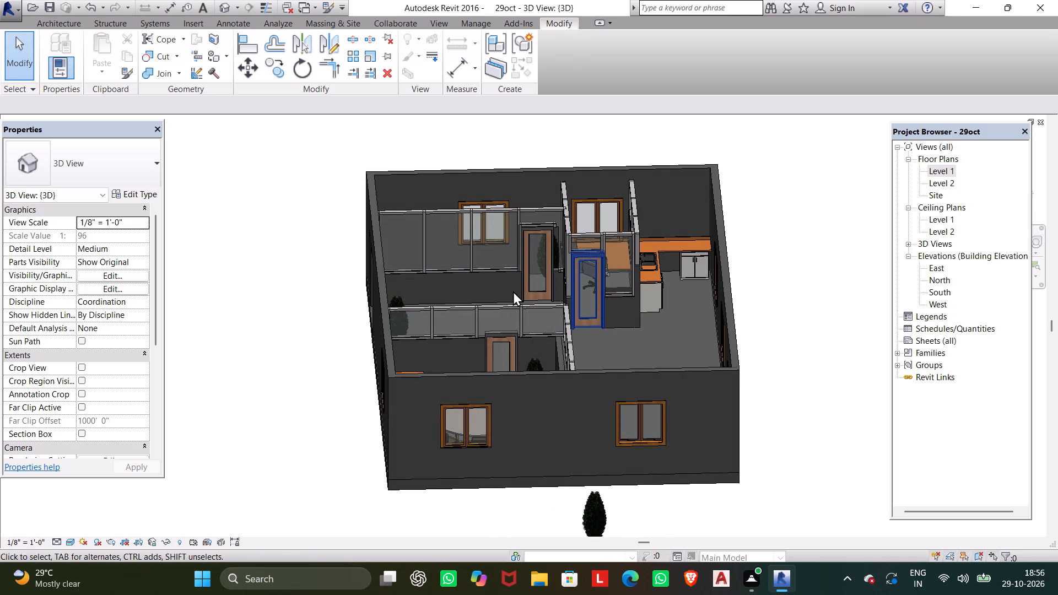
# In the Level 1 floor plan, copy the kitchen's sink base cabinet about 3' 0" to its south.
pyautogui.click(940, 168)
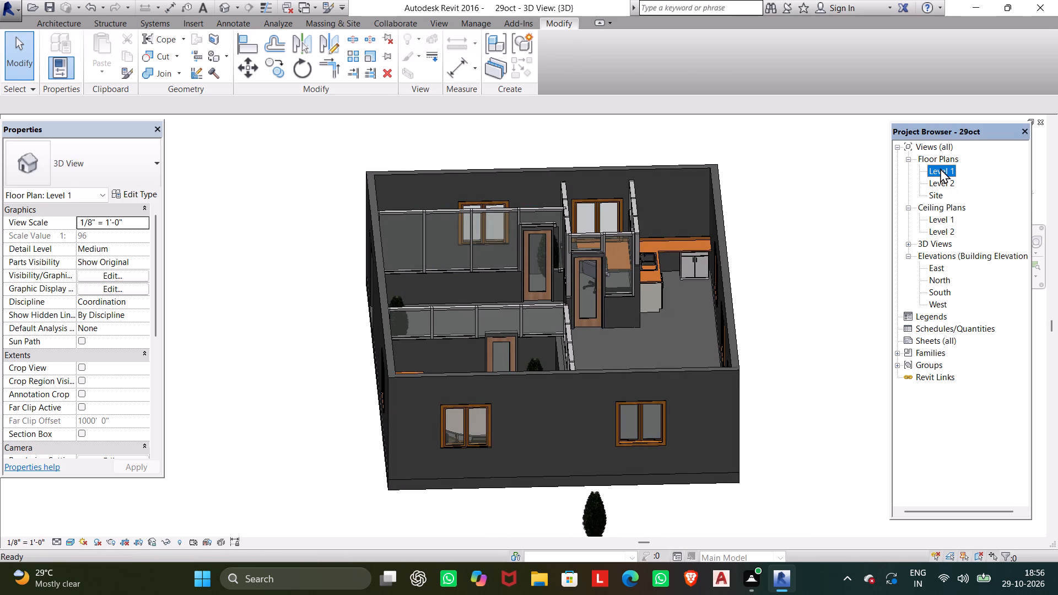
pyautogui.click(940, 168)
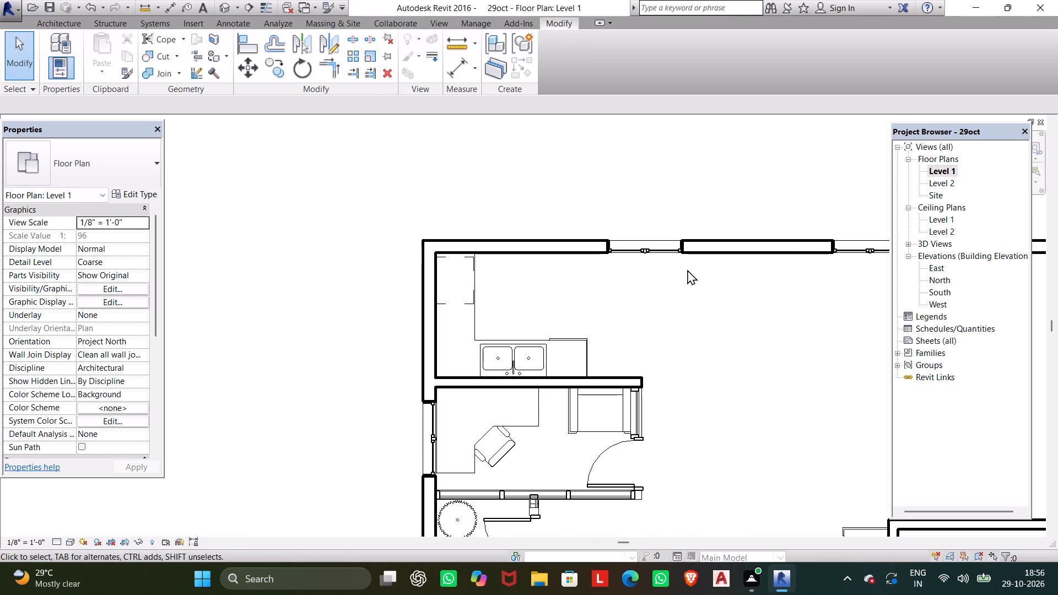
pyautogui.click(446, 304)
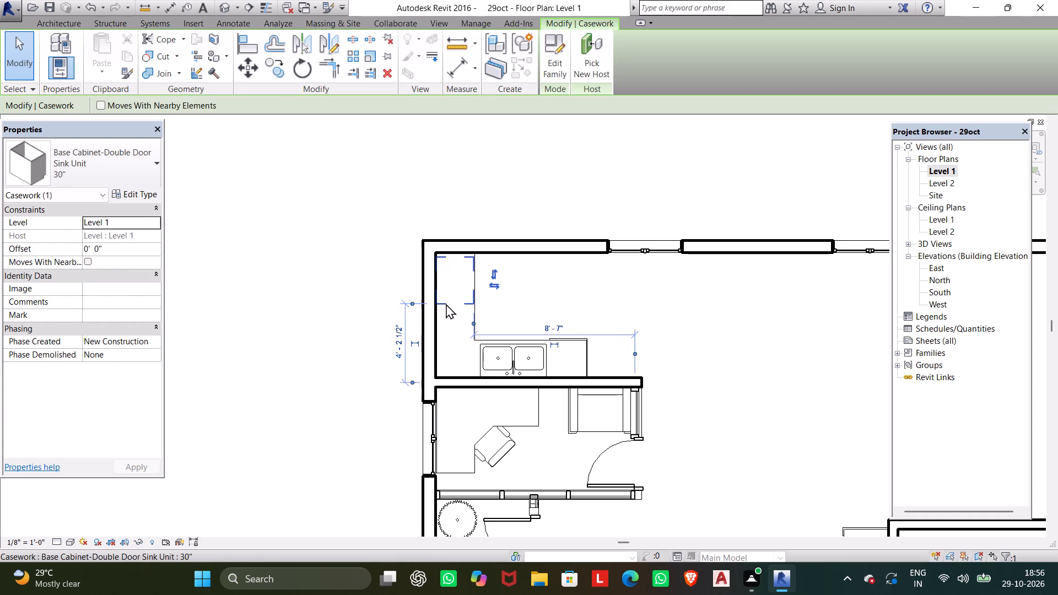
pyautogui.click(280, 62)
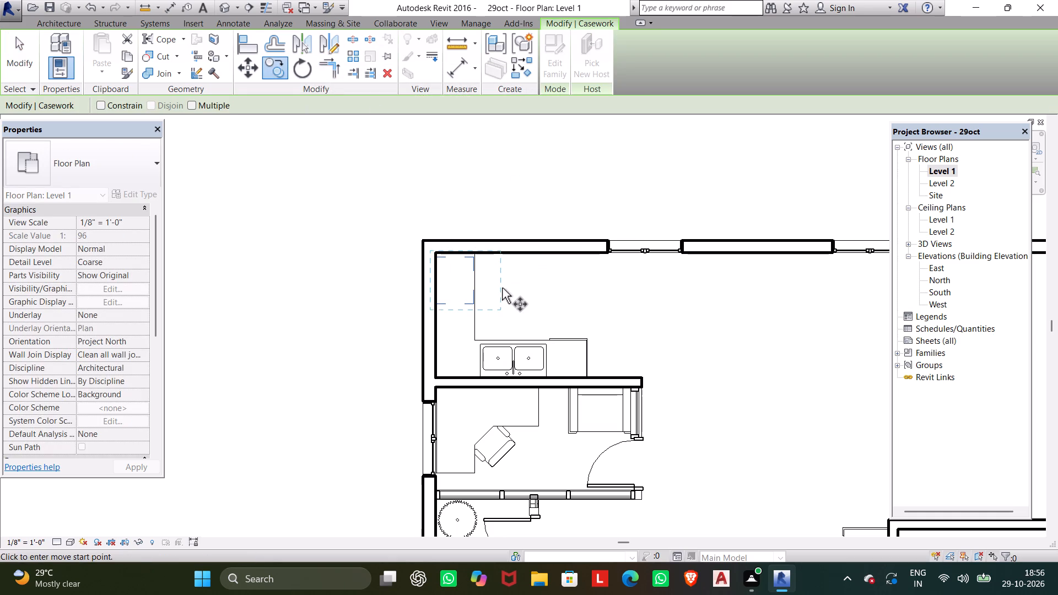
pyautogui.click(466, 302)
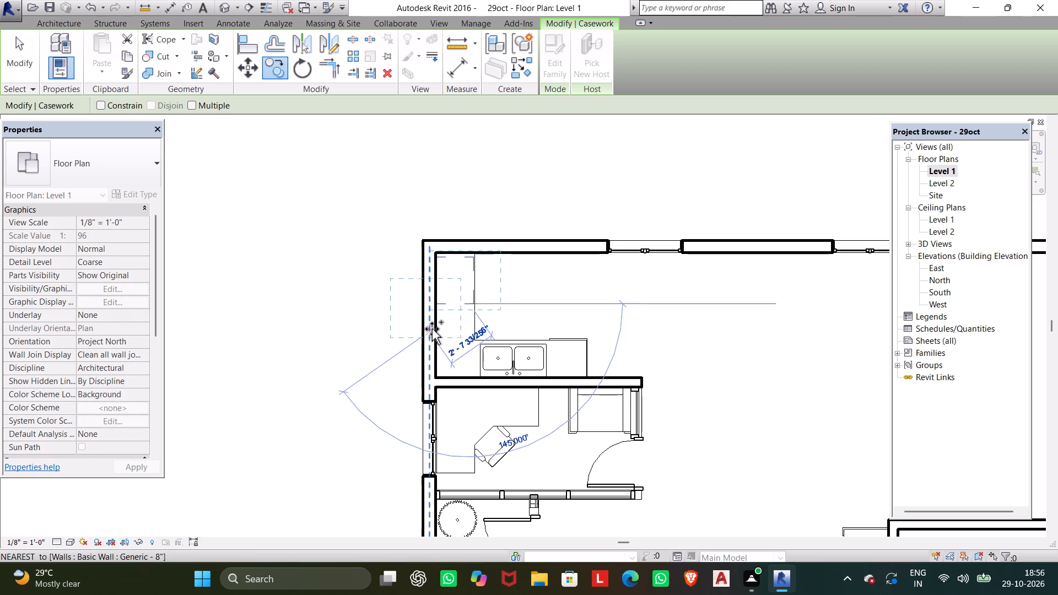
pyautogui.click(449, 358)
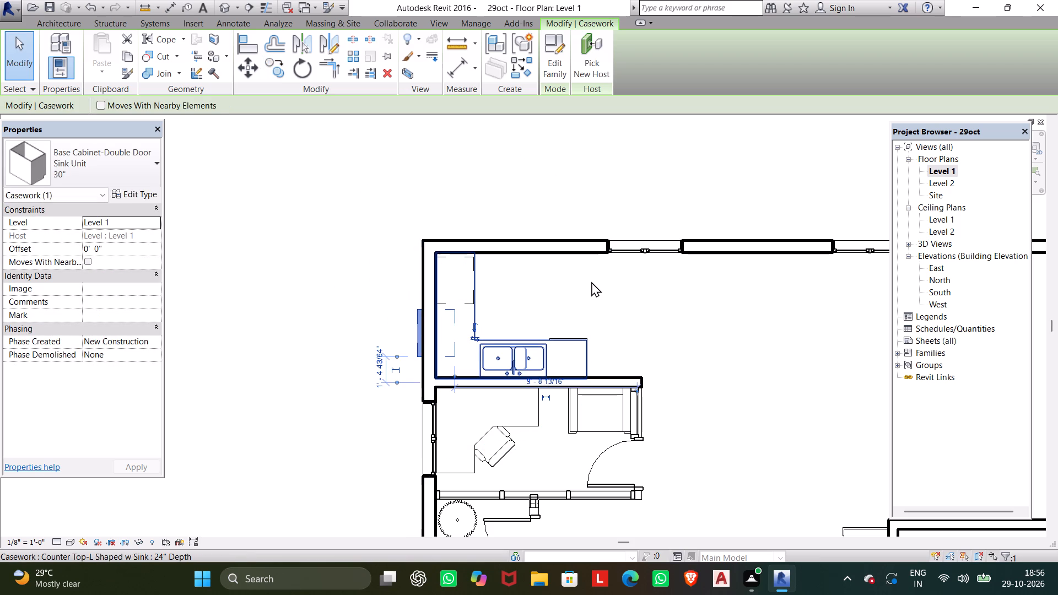
# Nudge the copied base cabinet east under the counter so its front lines up with the original cabinet.
pyautogui.press('Right')
pyautogui.press('Right')
pyautogui.press('Right')
pyautogui.press('Right')
pyautogui.press('Right')
pyautogui.press('Right')
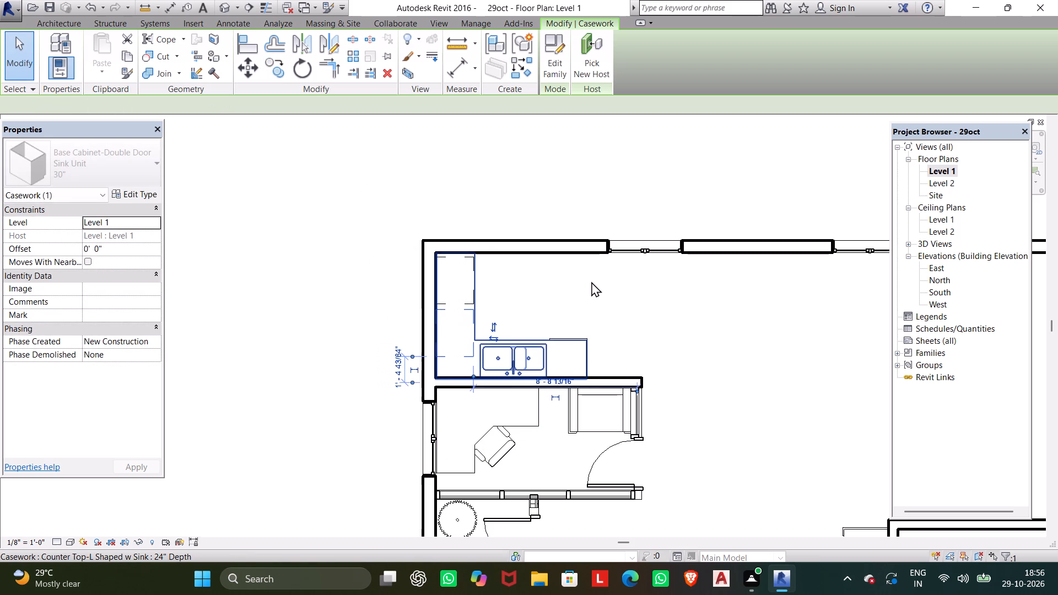
pyautogui.press('Right')
pyautogui.press('Left')
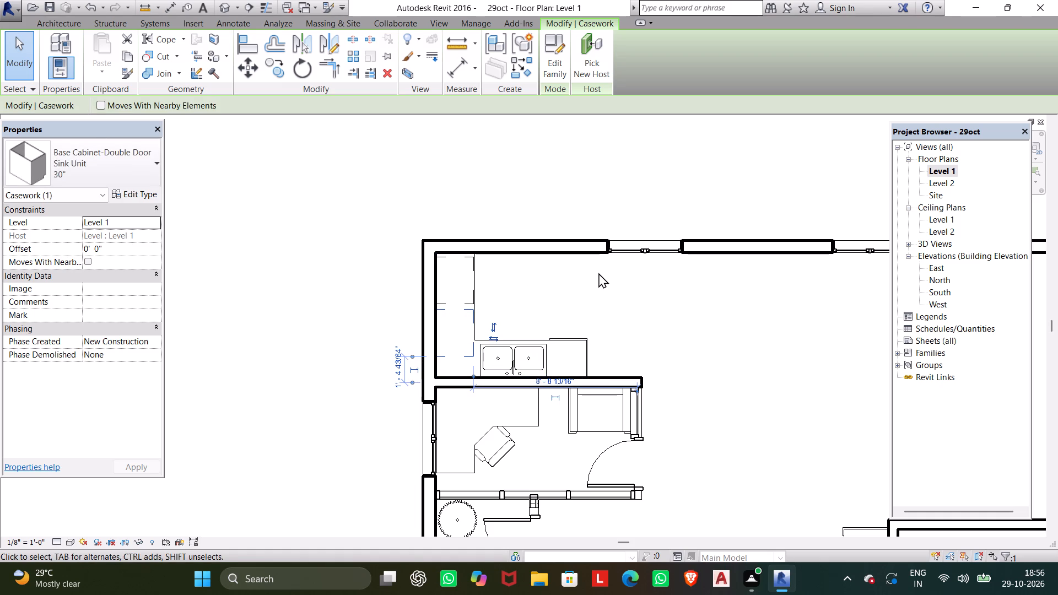
pyautogui.press('Right')
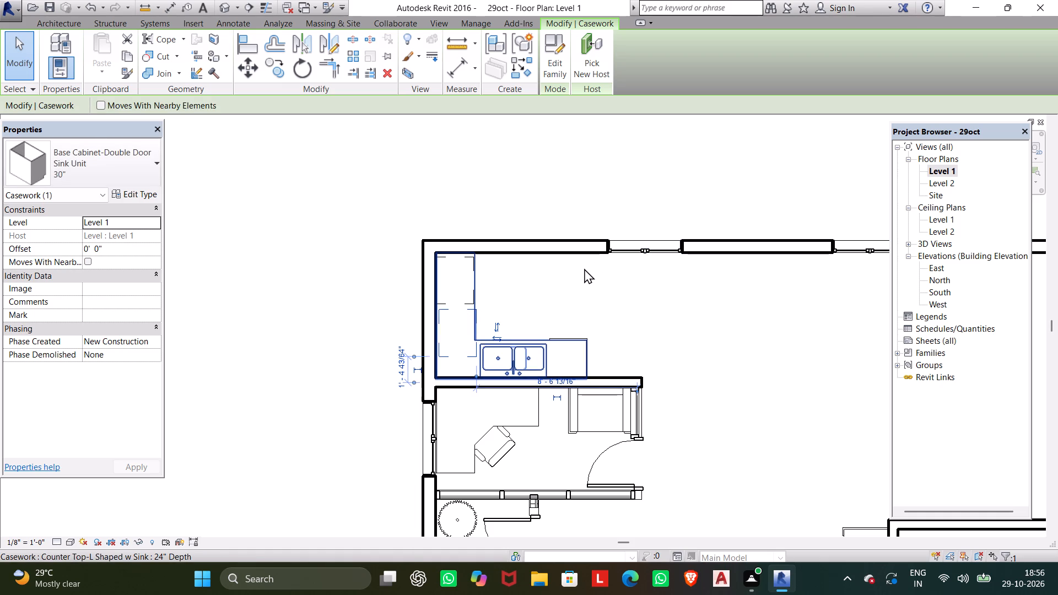
pyautogui.press('Left')
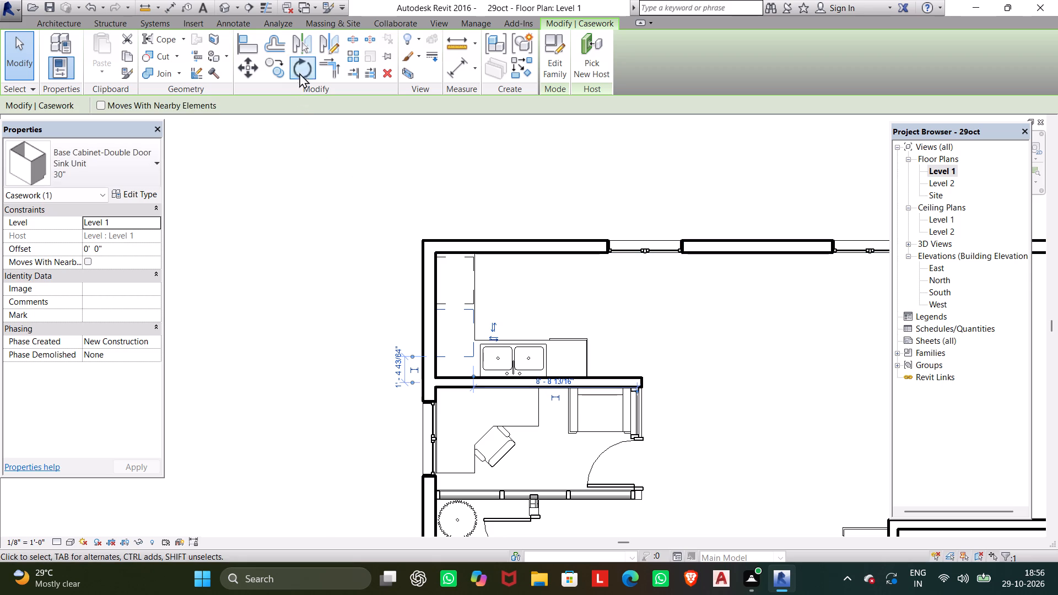
# Examine the paired base cabinets and kitchen layout in the 3D view from several angles.
pyautogui.click(219, 5)
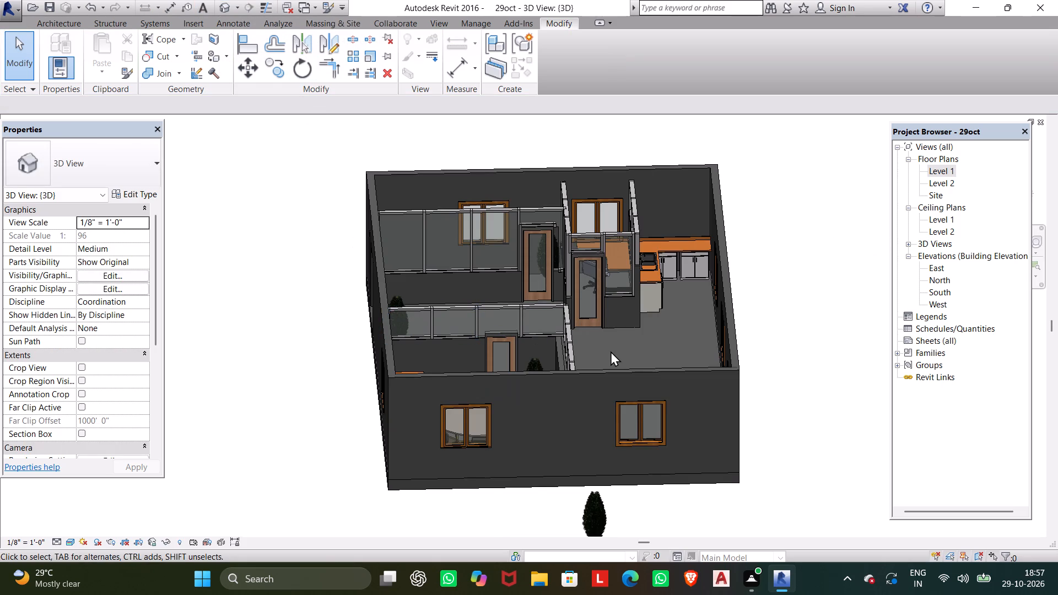
pyautogui.keyDown('shift'); pyautogui.moveTo(605, 351); pyautogui.dragTo(574, 353, button='middle'); pyautogui.keyUp('shift')
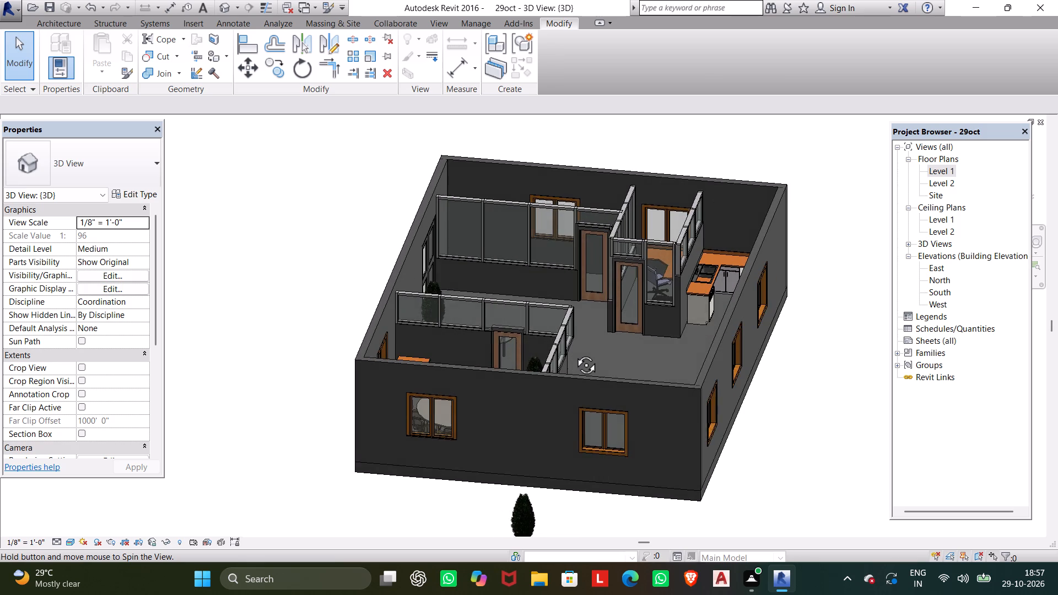
pyautogui.keyDown('shift'); pyautogui.moveTo(574, 353); pyautogui.dragTo(541, 358, button='middle'); pyautogui.keyUp('shift')
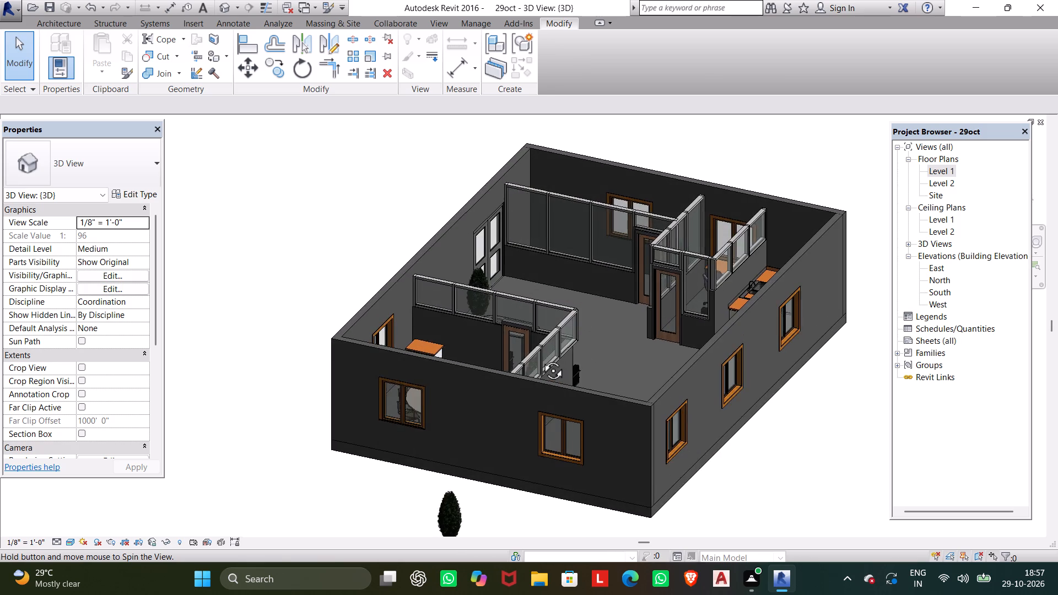
pyautogui.keyDown('shift'); pyautogui.moveTo(541, 358); pyautogui.dragTo(557, 359, button='middle'); pyautogui.keyUp('shift')
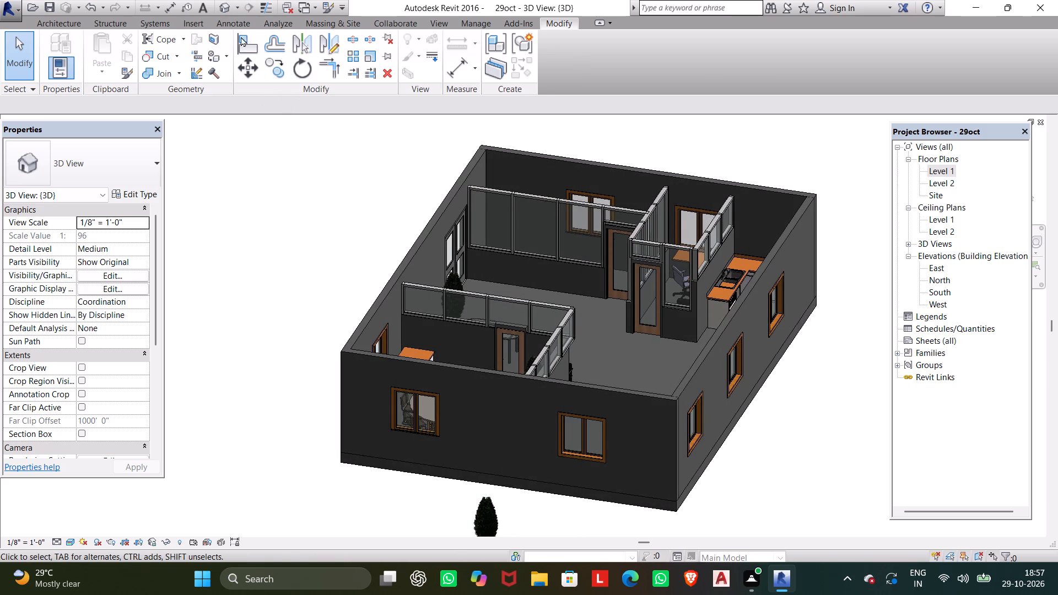
# In the Level 1 floor plan, load the Counter Top-Island.0001 component family from the library's Casework Counter Tops folder.
pyautogui.doubleClick(938, 170)
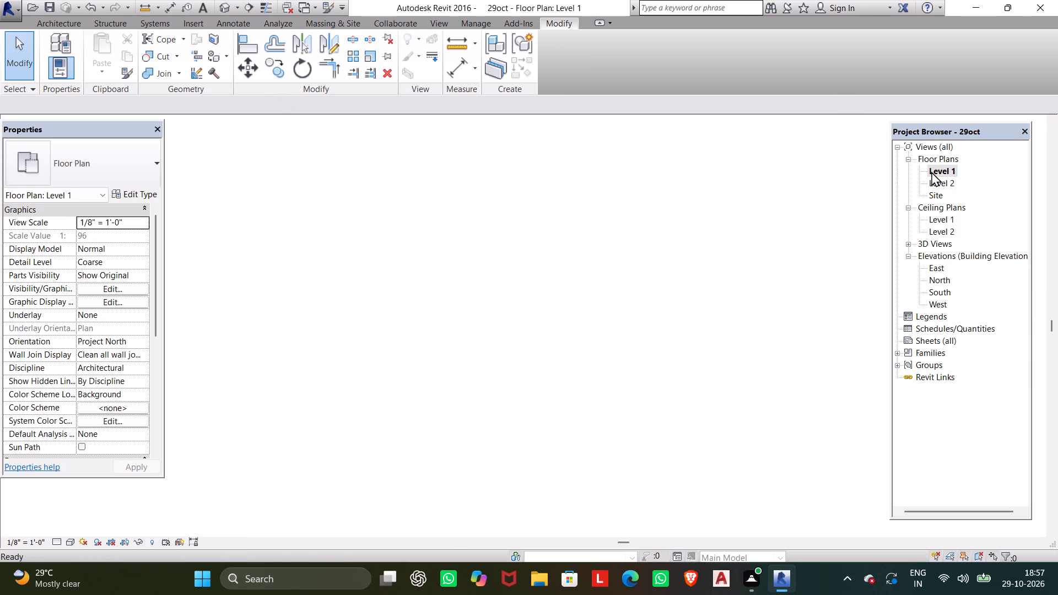
pyautogui.scroll(-1, 629, 282)
pyautogui.moveTo(629, 282); pyautogui.dragTo(417, 159, button='middle')
pyautogui.scroll(-1, 489, 250)
pyautogui.moveTo(498, 262); pyautogui.dragTo(468, 190, button='middle')
pyautogui.moveTo(496, 258); pyautogui.dragTo(468, 191)
pyautogui.scroll(-1, 468, 190)
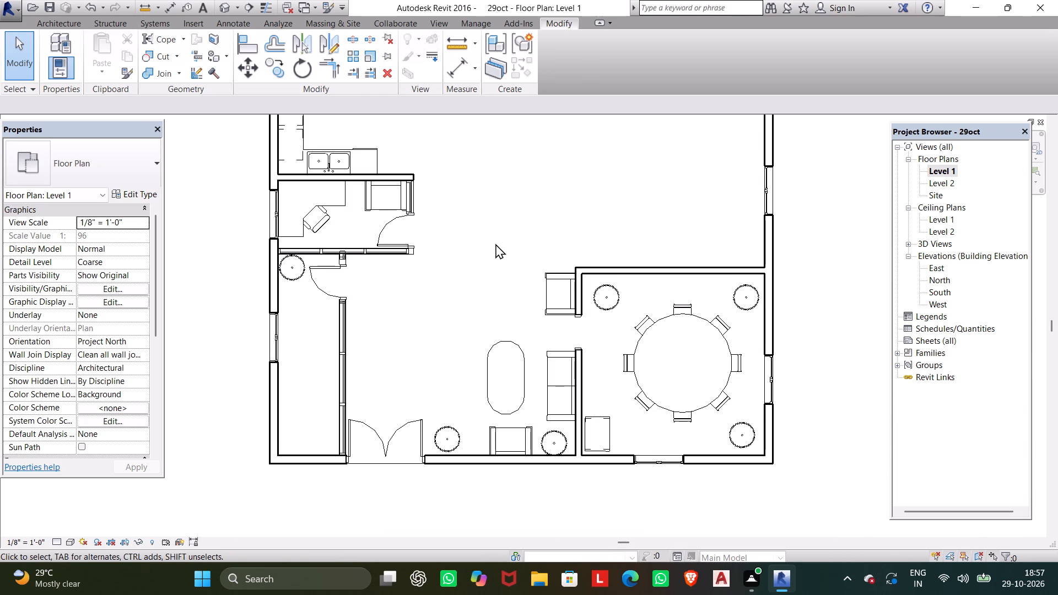
pyautogui.moveTo(495, 243); pyautogui.dragTo(497, 312, button='middle')
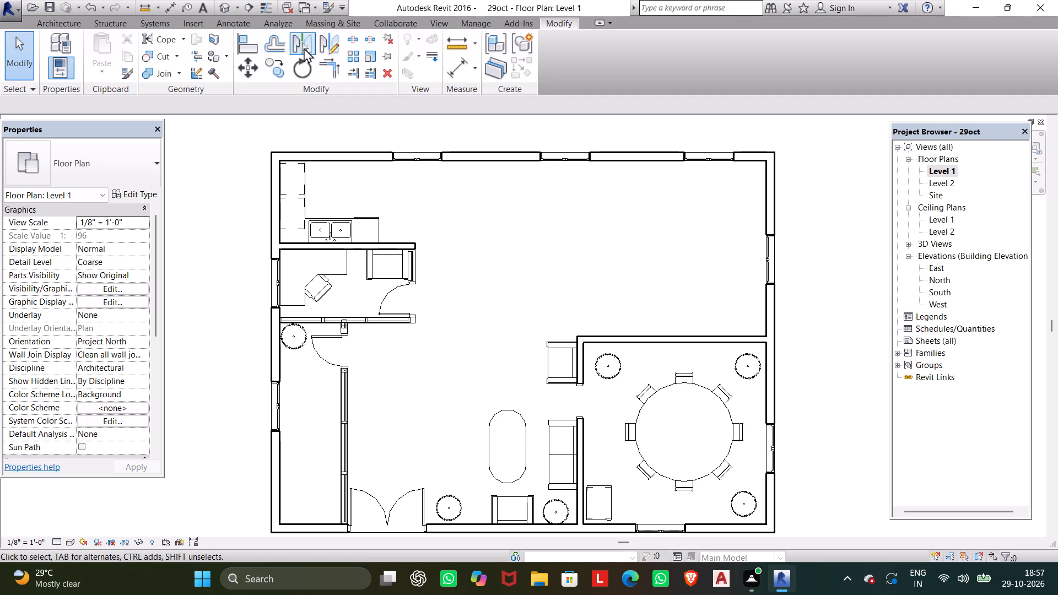
pyautogui.click(71, 19)
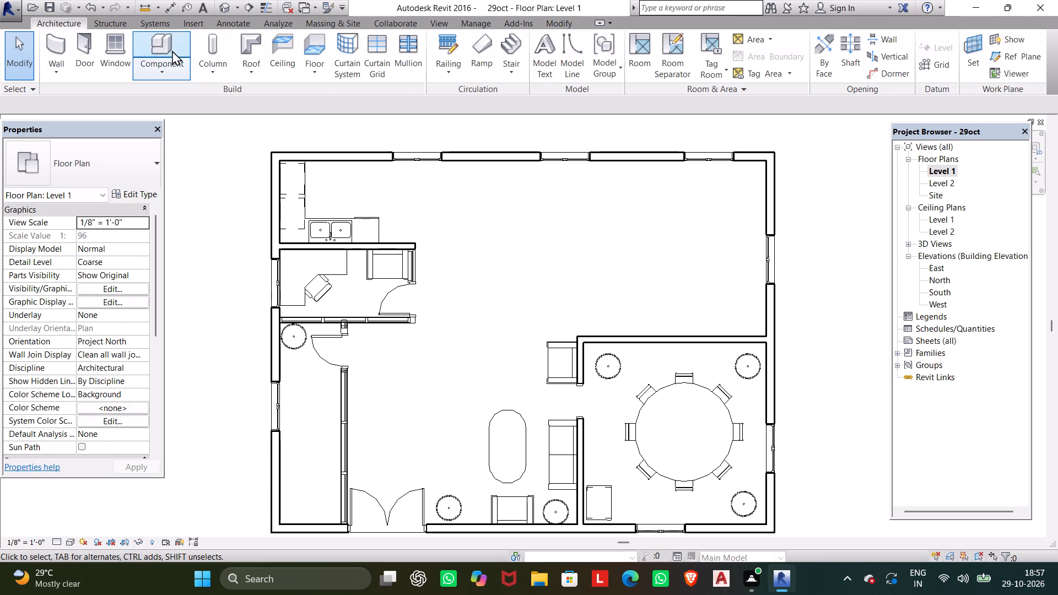
pyautogui.click(148, 45)
pyautogui.click(562, 53)
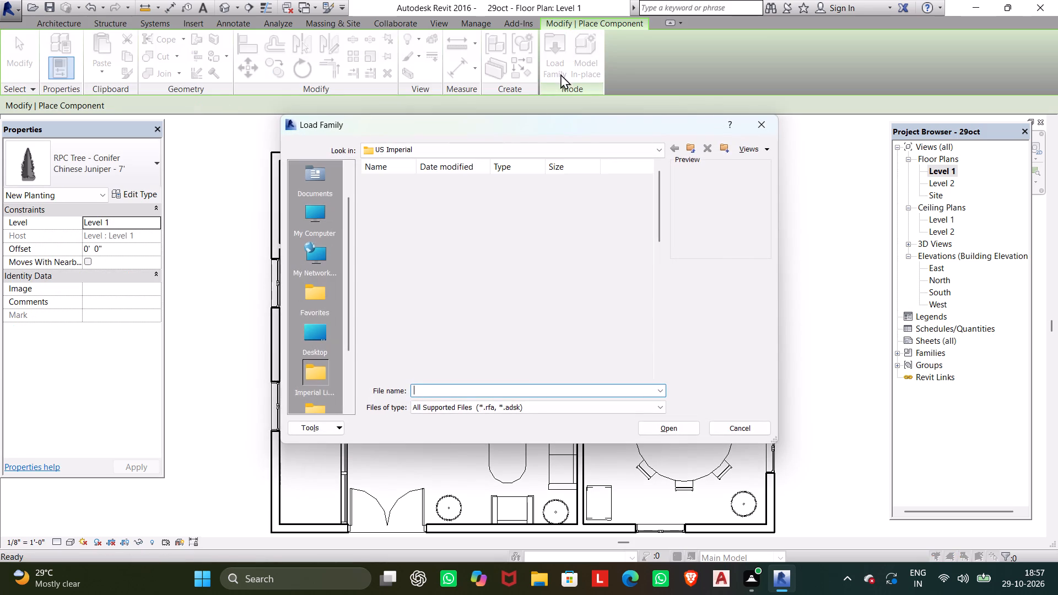
pyautogui.doubleClick(482, 189)
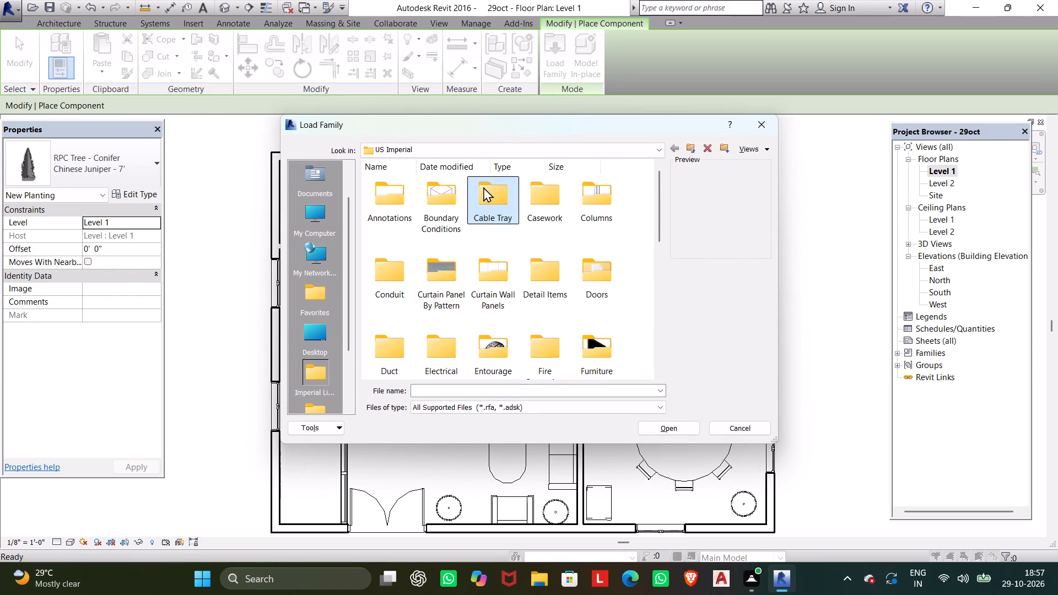
pyautogui.doubleClick(483, 187)
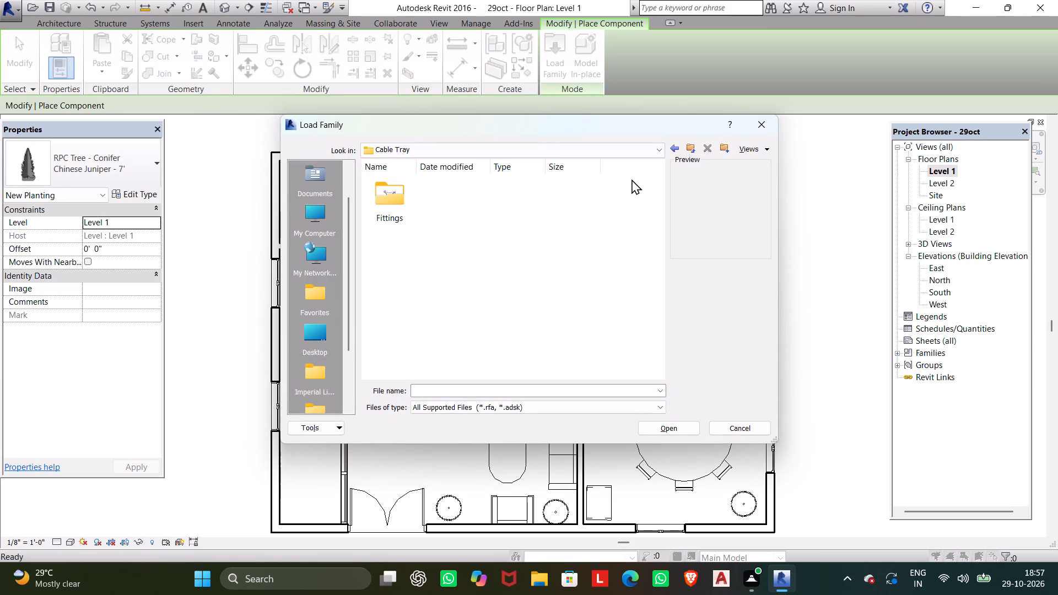
pyautogui.click(672, 150)
pyautogui.doubleClick(549, 193)
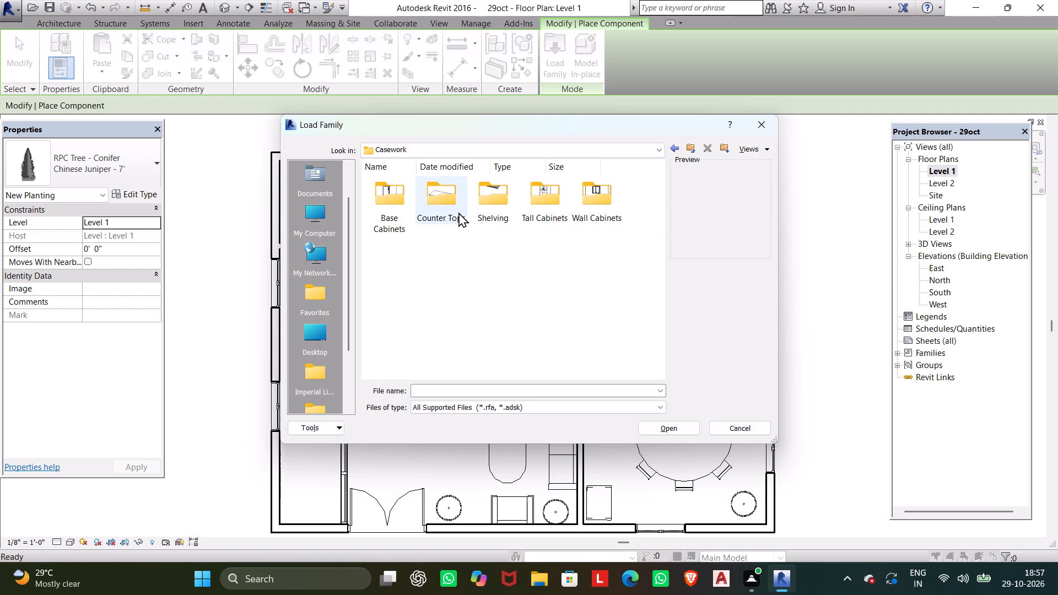
pyautogui.doubleClick(443, 201)
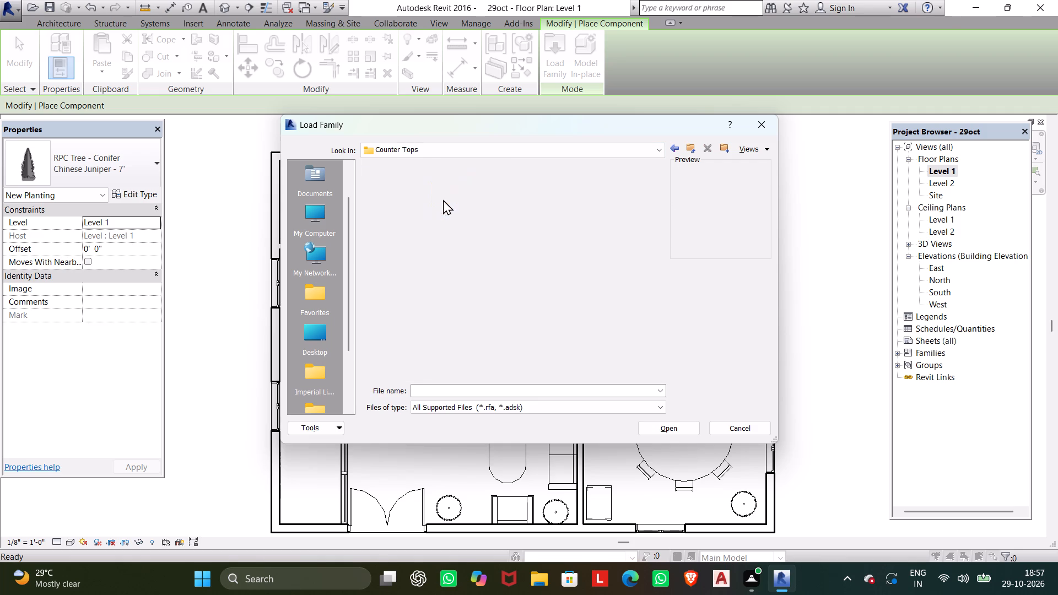
pyautogui.scroll(-1, 498, 235)
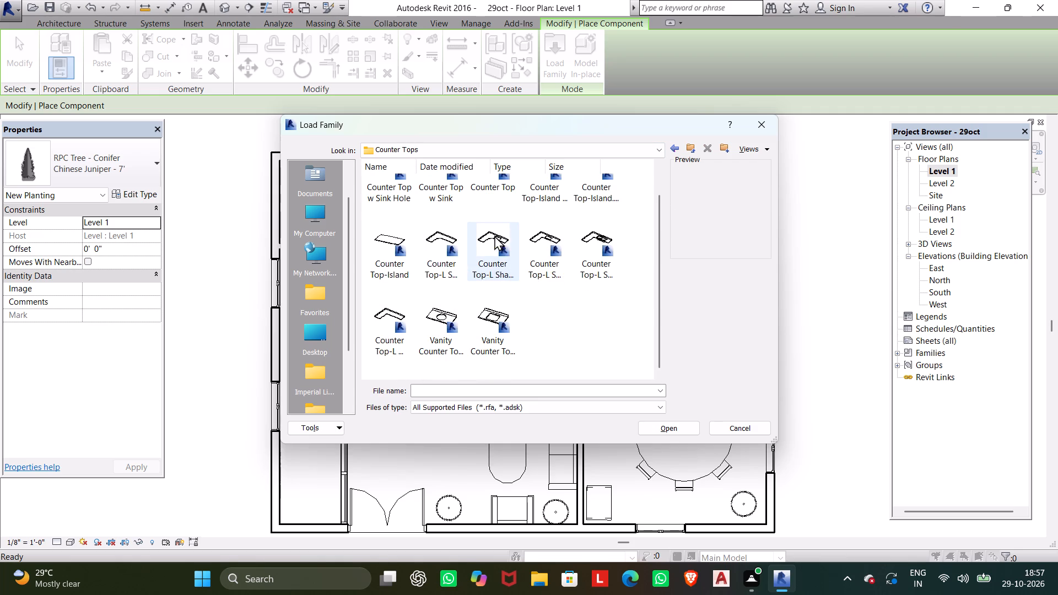
pyautogui.scroll(1, 487, 235)
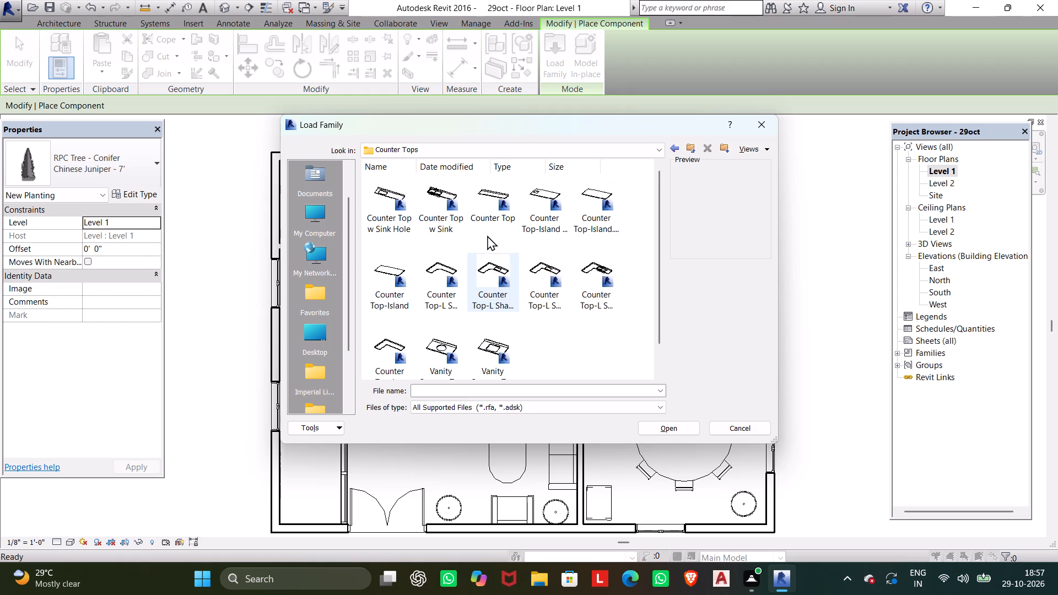
pyautogui.click(593, 190)
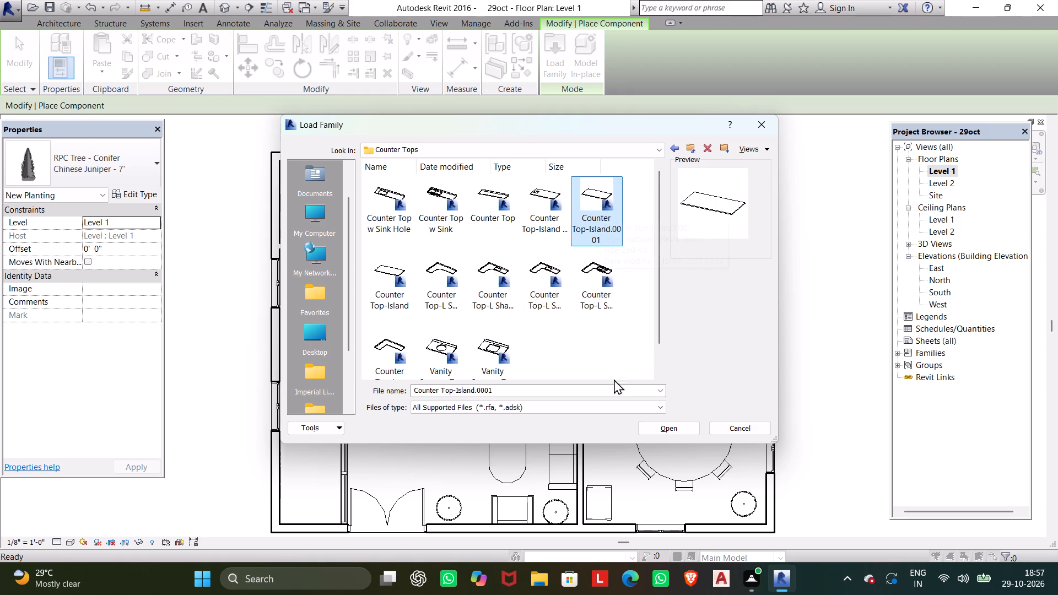
pyautogui.click(654, 431)
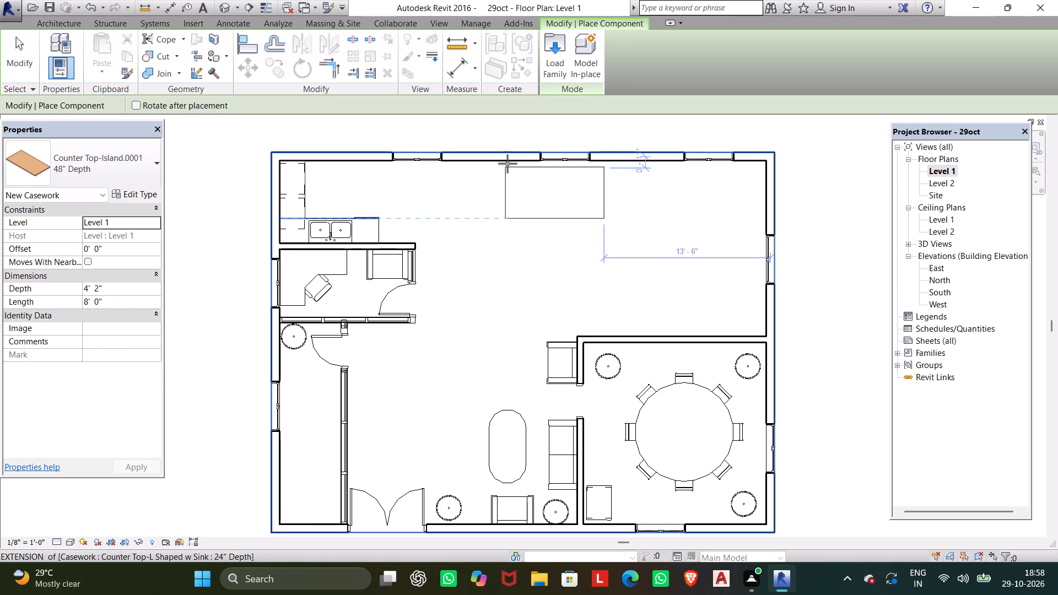
# Place three 48" Depth island counter tops: along the north wall, against the dining room's north wall, and rotated against the east wall.
pyautogui.moveTo(518, 164); pyautogui.dragTo(528, 164)
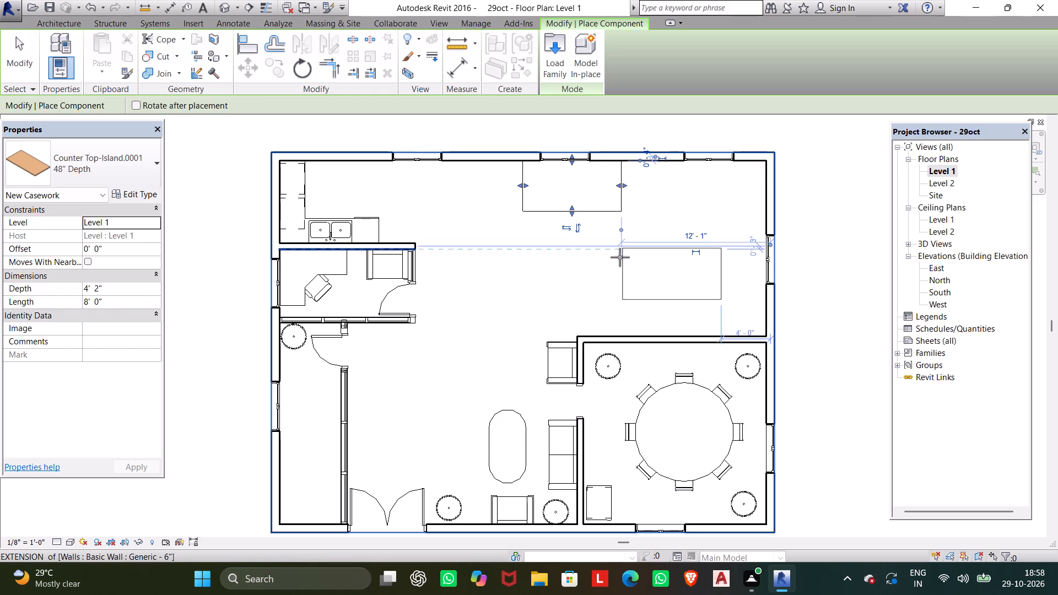
pyautogui.click(580, 283)
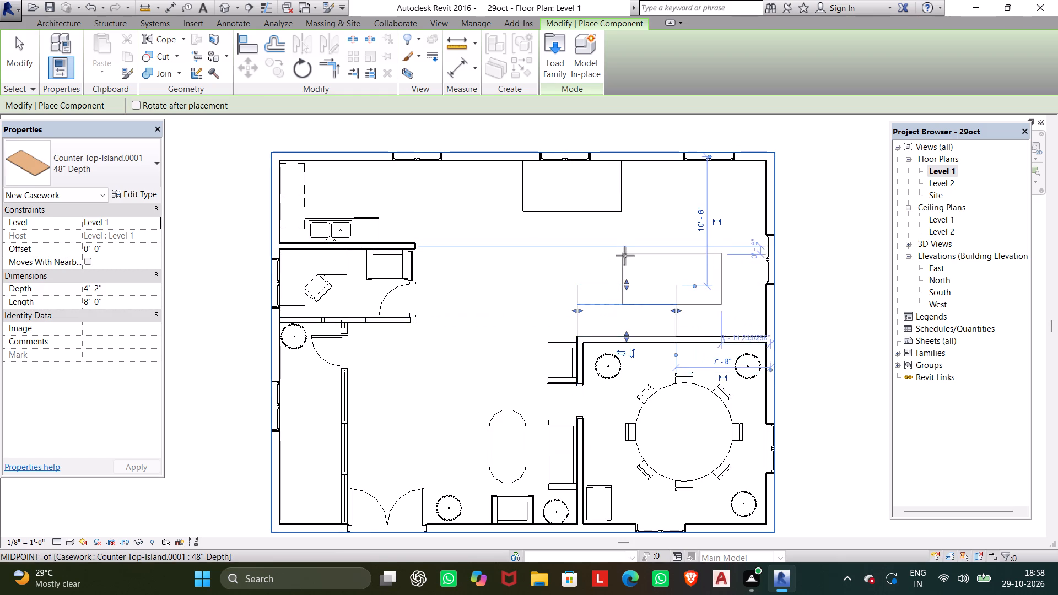
pyautogui.press('space')
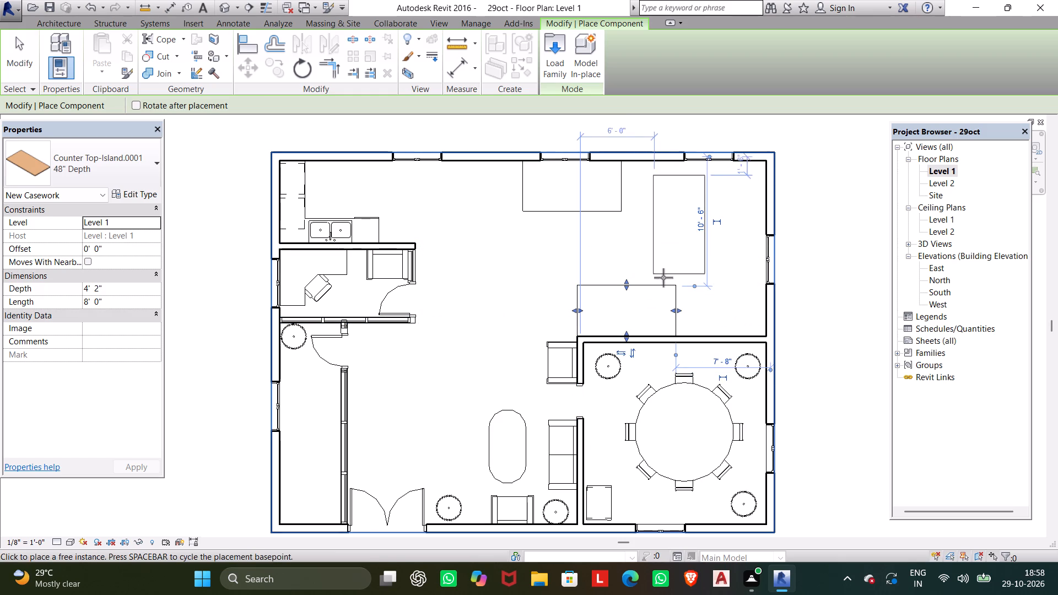
pyautogui.click(710, 300)
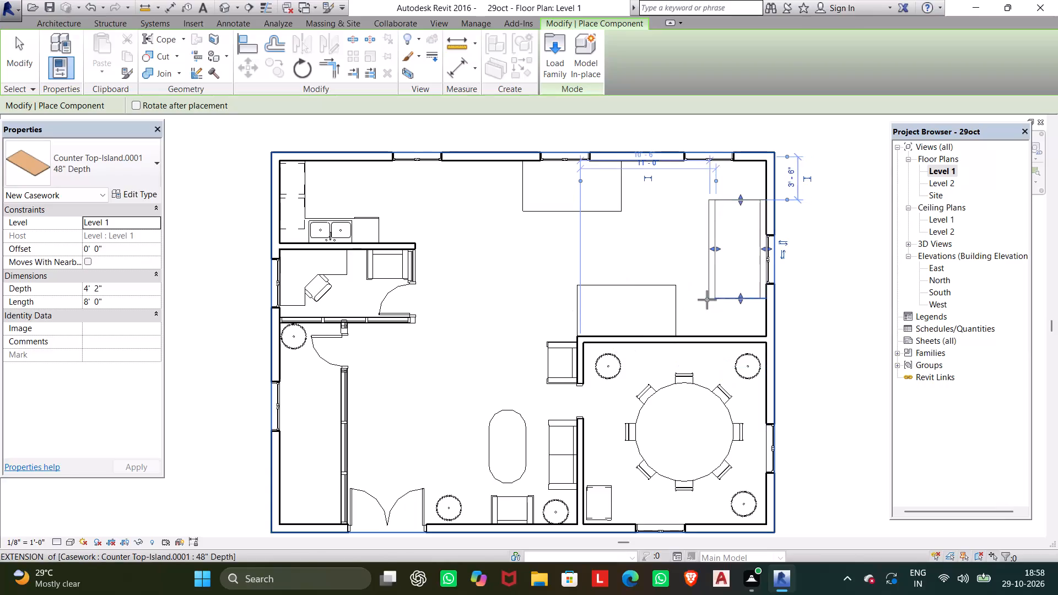
pyautogui.press('Escape')
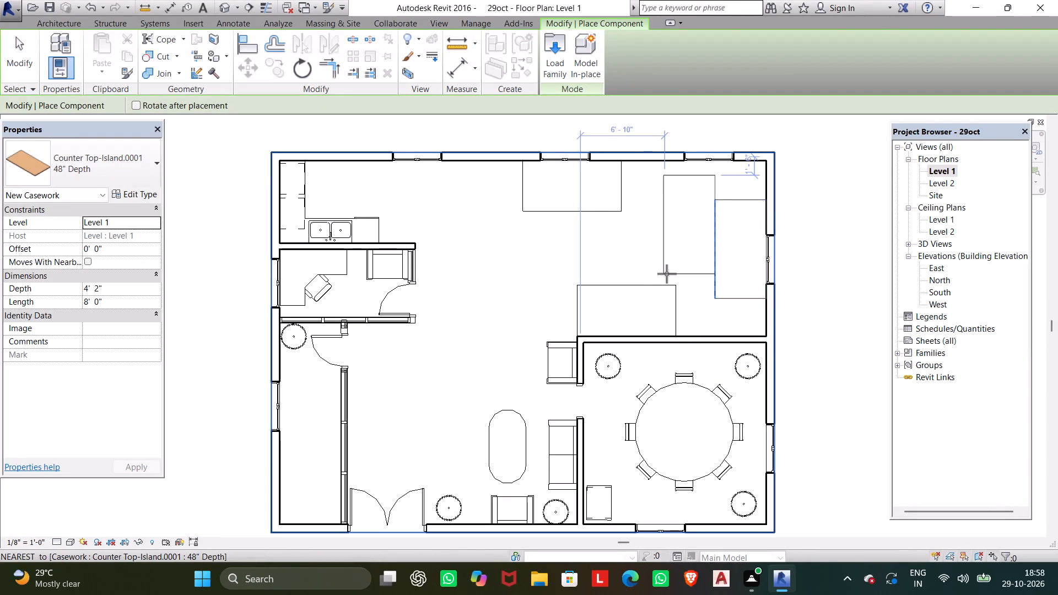
pyautogui.press('Escape')
# Reshape the north wall counter top to about 2' 10" deep and stretch it east to the exterior wall, 19' 9" long.
pyautogui.click(619, 198)
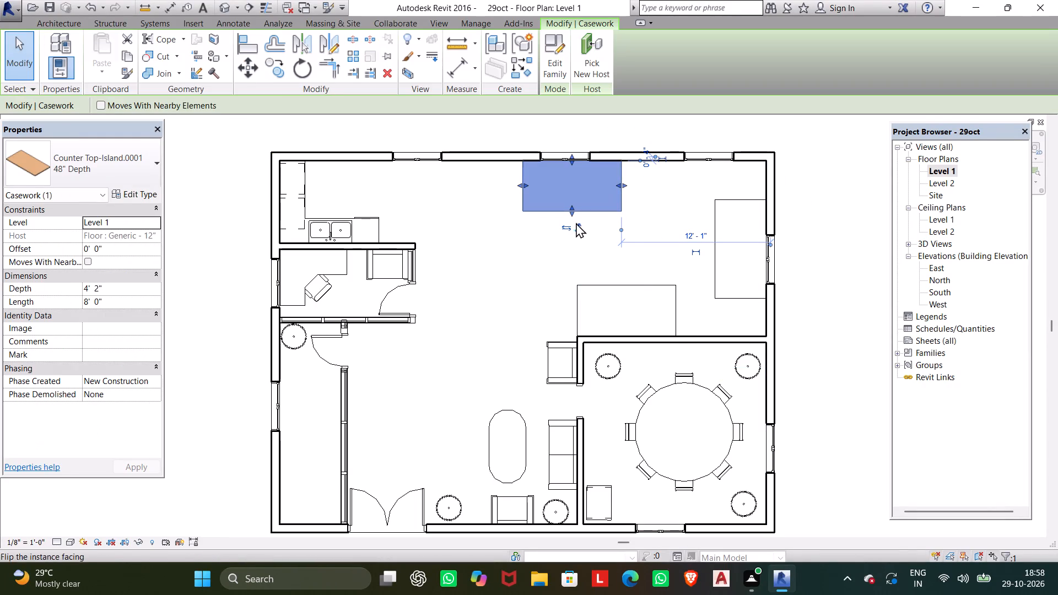
pyautogui.moveTo(571, 204); pyautogui.dragTo(577, 190)
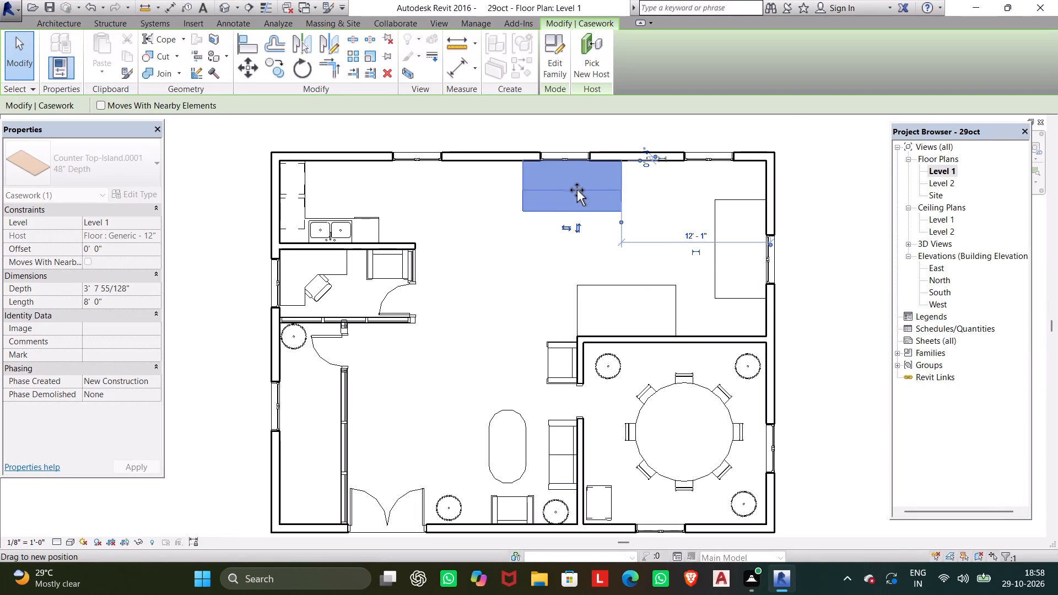
pyautogui.moveTo(577, 190); pyautogui.dragTo(580, 195)
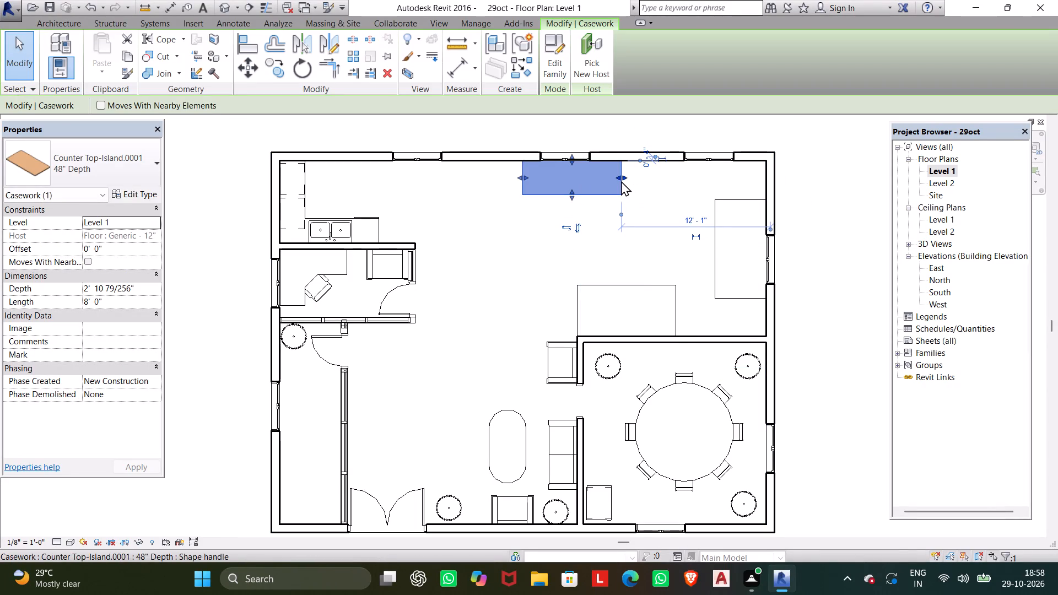
pyautogui.moveTo(624, 176); pyautogui.dragTo(744, 180)
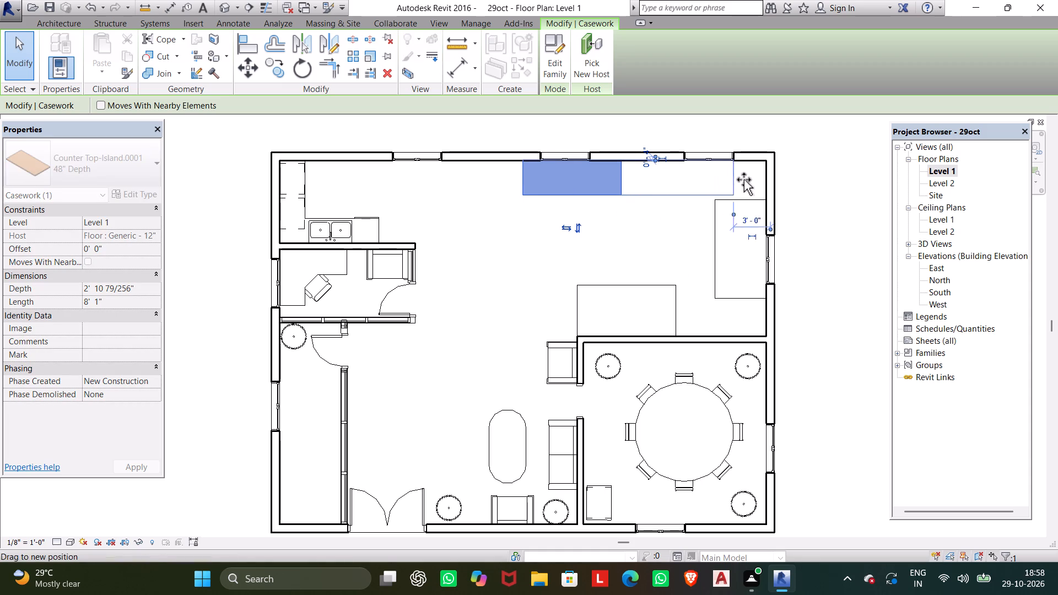
pyautogui.moveTo(744, 180); pyautogui.dragTo(762, 180)
pyautogui.press('Escape')
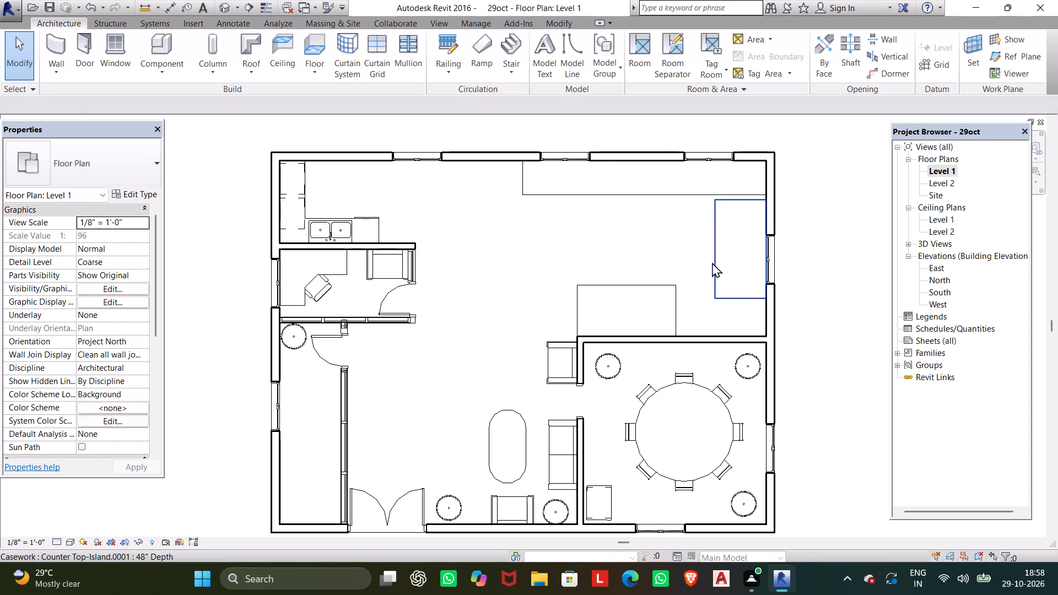
pyautogui.click(636, 191)
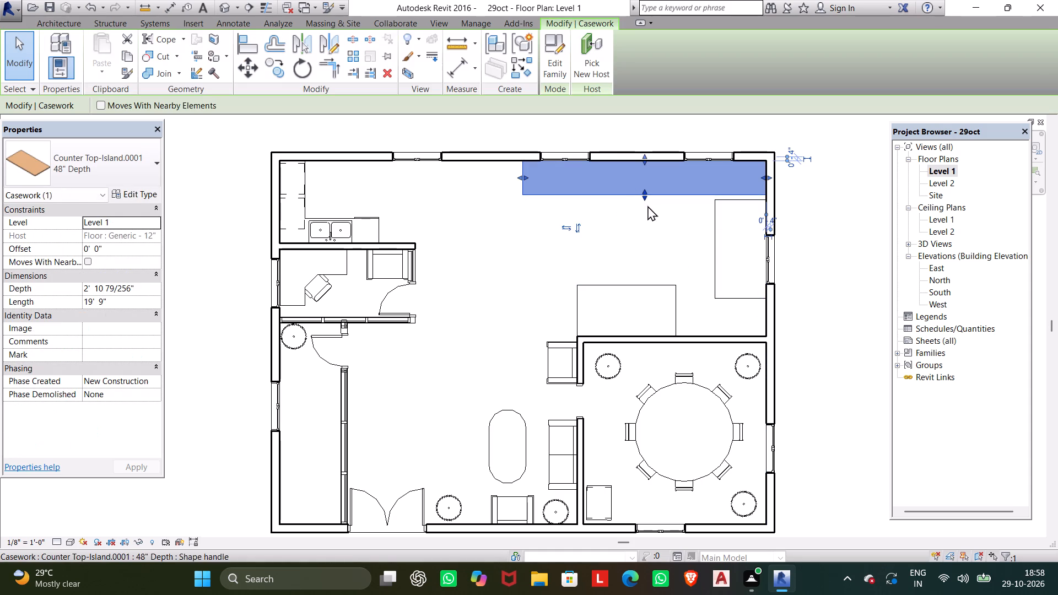
pyautogui.press('Escape')
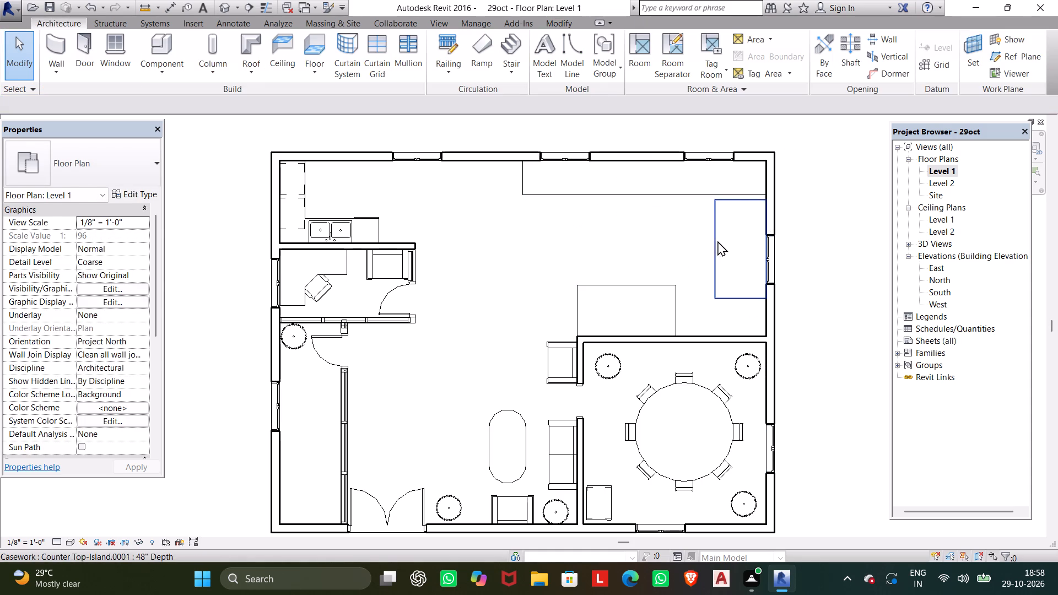
# Extend the east wall counter top north to meet the north counter's front edge, making it 8' 5 1/2" long.
pyautogui.click(717, 240)
pyautogui.moveTo(740, 196); pyautogui.dragTo(740, 191)
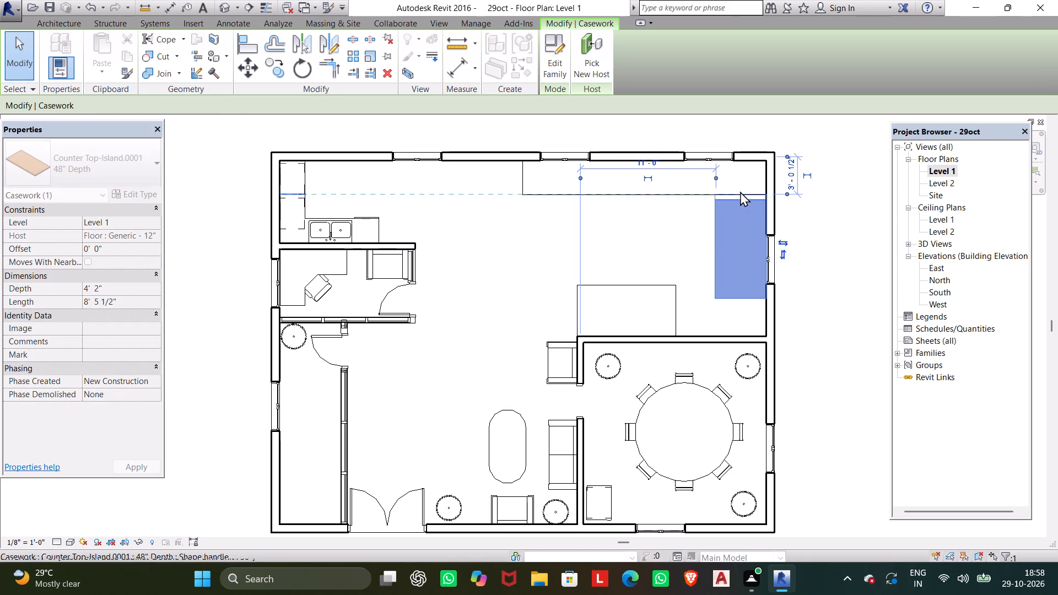
pyautogui.press('Escape')
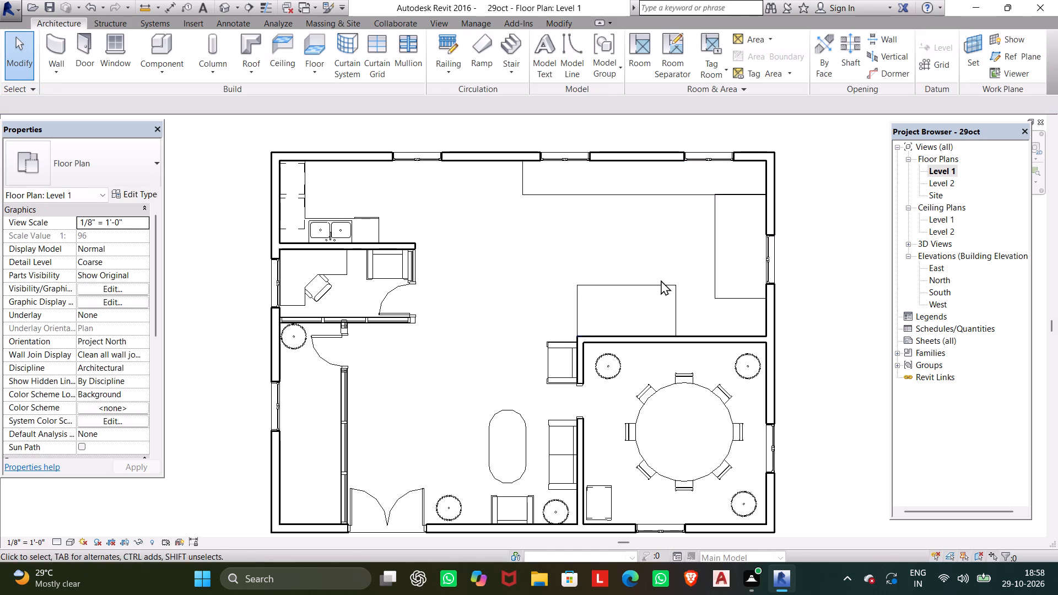
# Delete the counter top placed against the dining room's north wall.
pyautogui.click(662, 285)
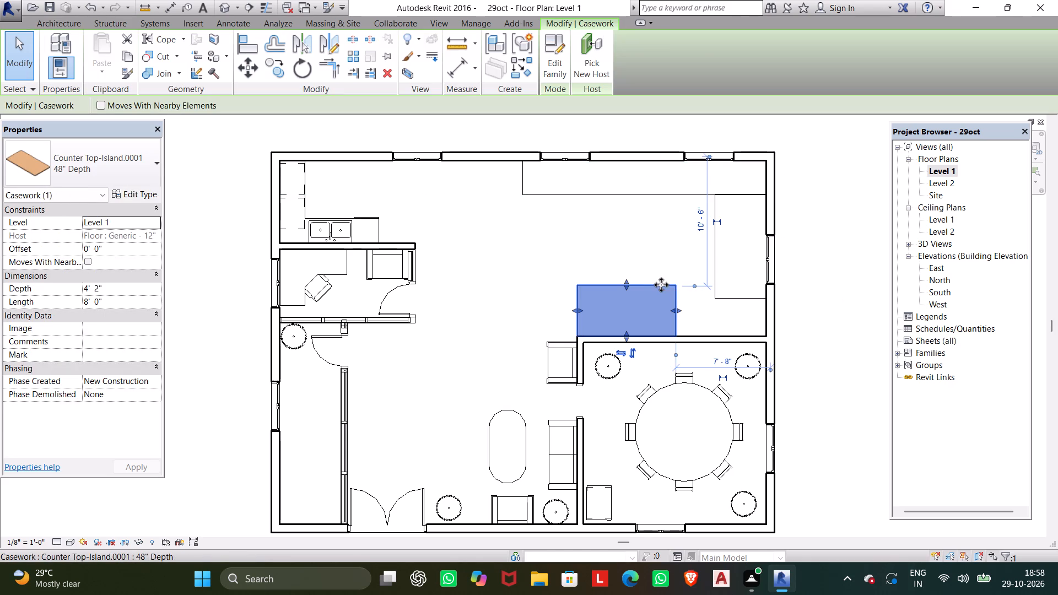
pyautogui.press('Delete')
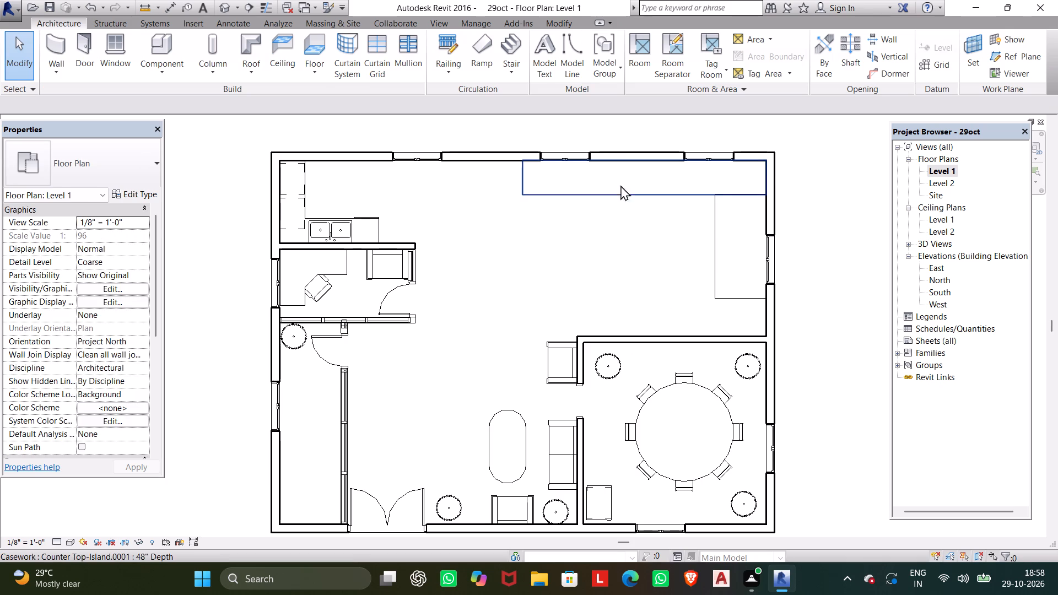
# Mirror a copy of the north wall counter top to the dining room wall about a horizontal axis drawn across the room.
pyautogui.click(620, 191)
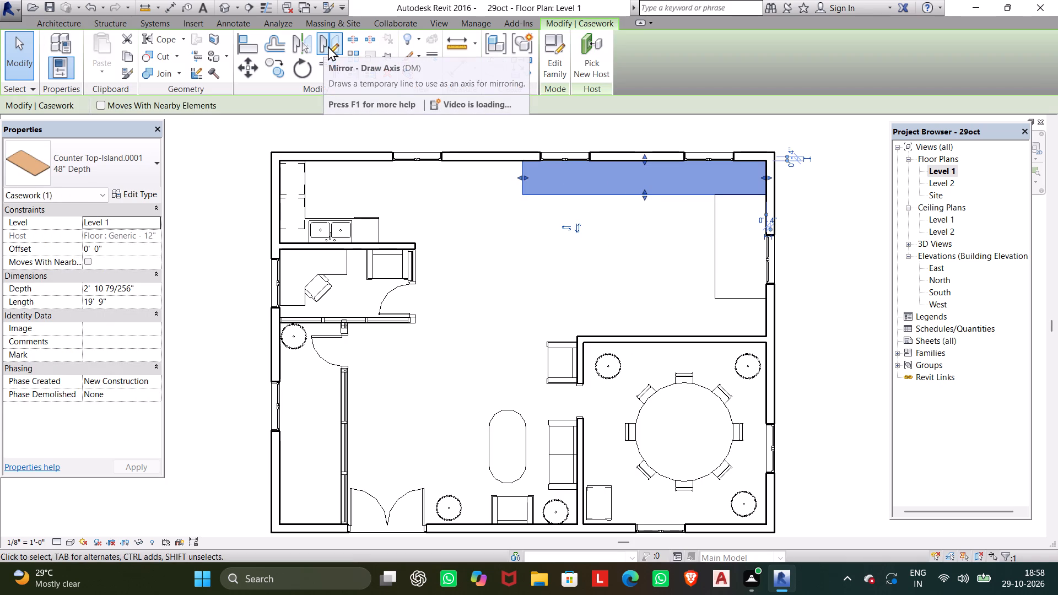
pyautogui.click(328, 46)
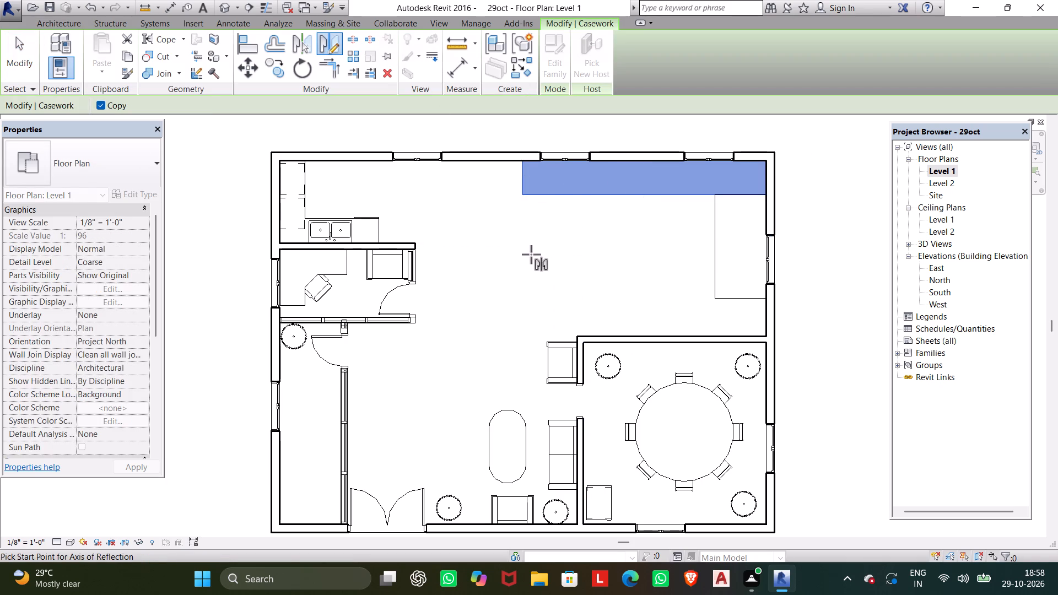
pyautogui.click(515, 252)
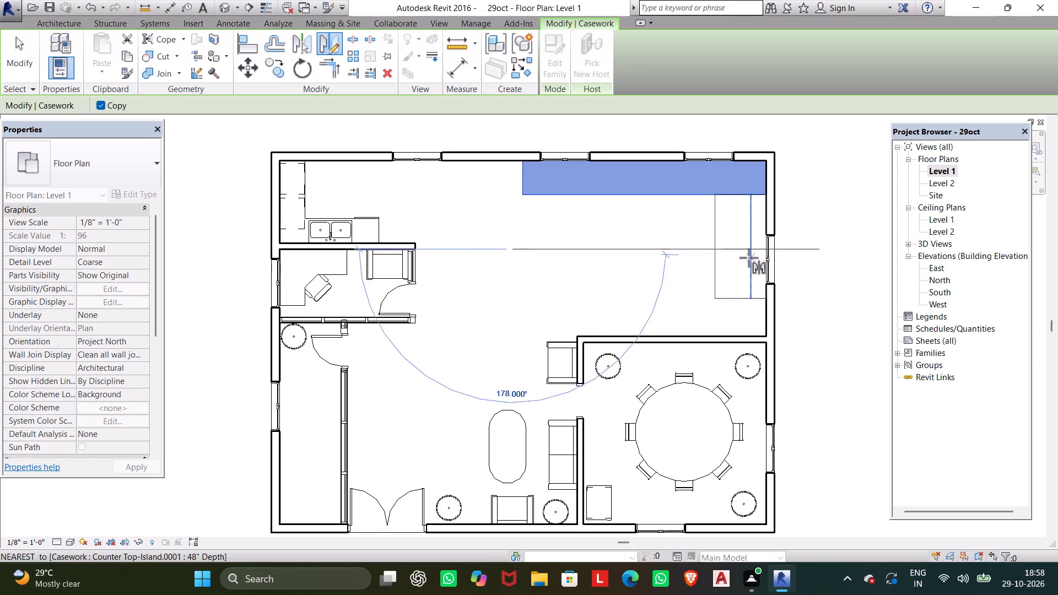
pyautogui.click(801, 256)
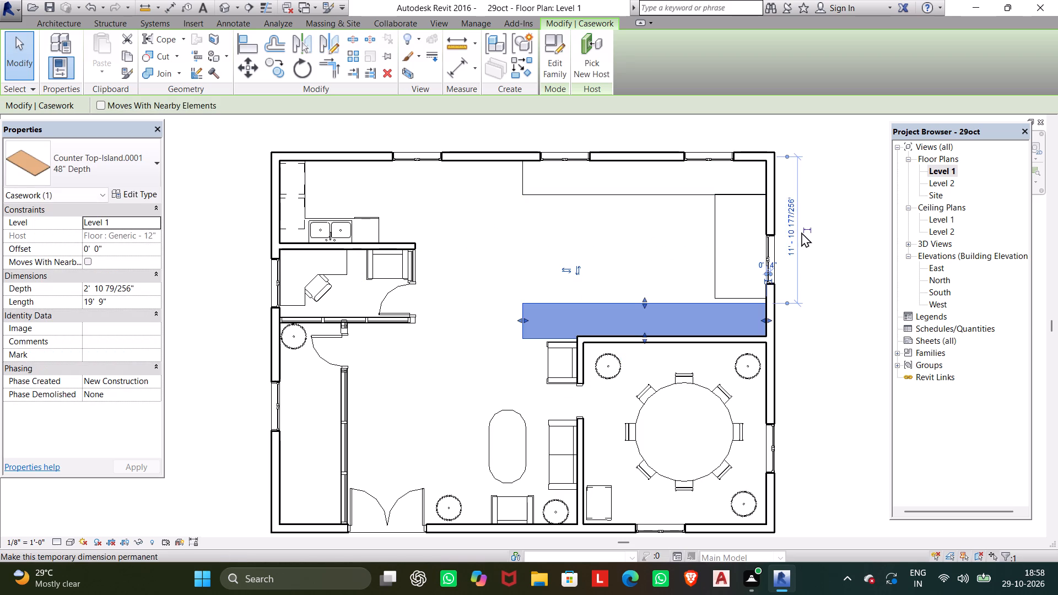
pyautogui.press('Escape')
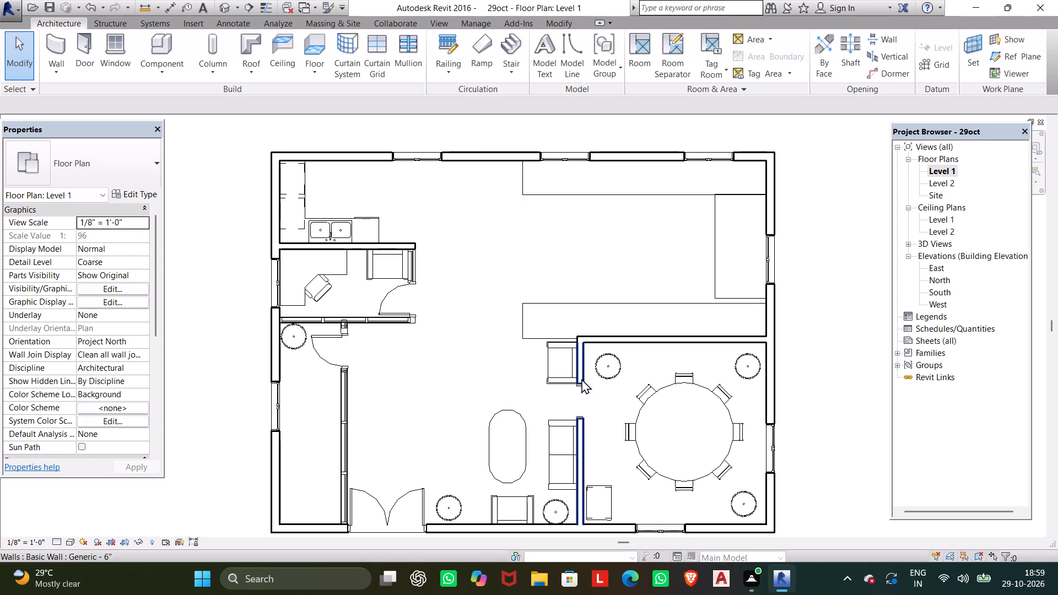
# Nudge the mirrored counter top about 3" north so it sits clear of the dining room wall.
pyautogui.click(560, 298)
pyautogui.press('Up')
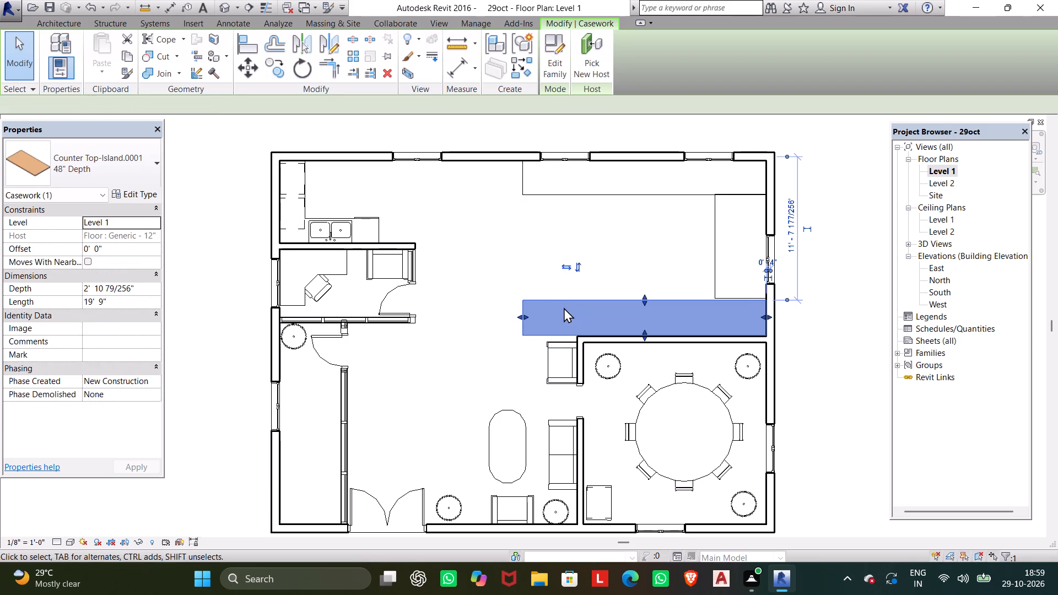
pyautogui.press('Escape')
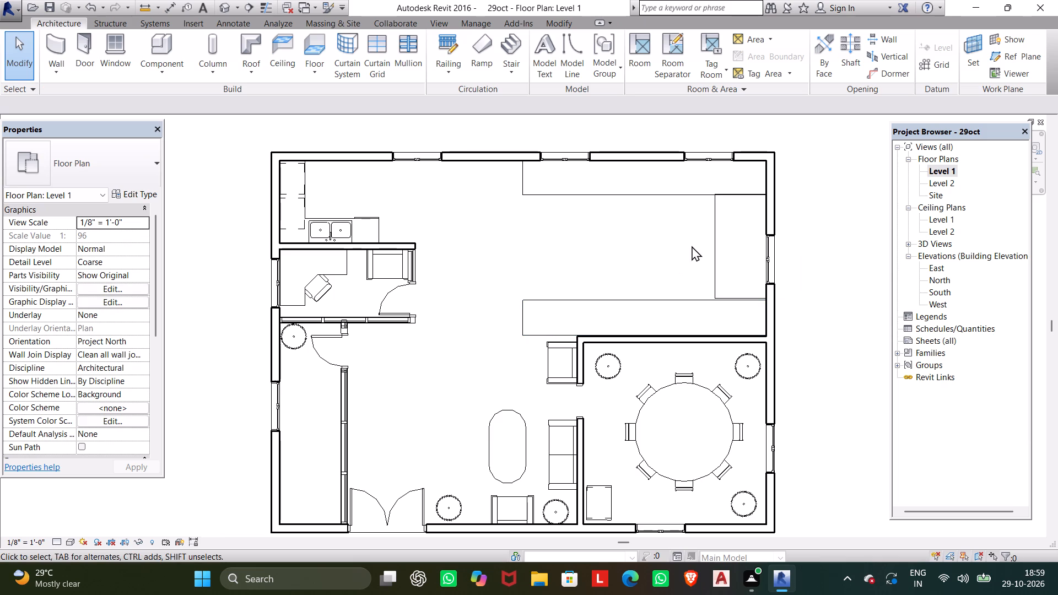
# Reduce the east wall counter top's depth to about 3' 3" by moving its room-side edge.
pyautogui.click(714, 241)
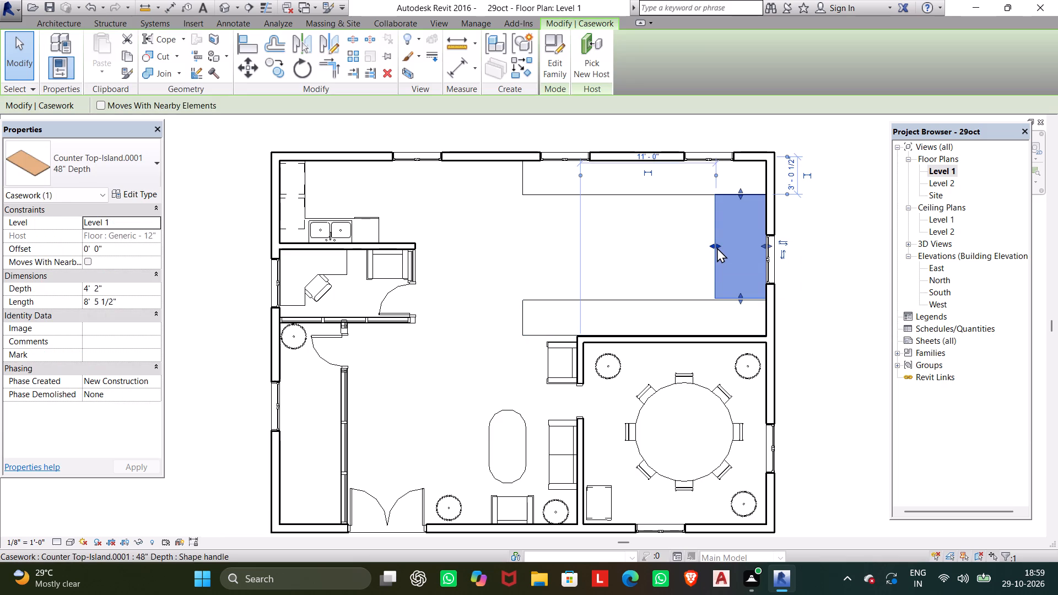
pyautogui.moveTo(717, 246); pyautogui.dragTo(726, 248)
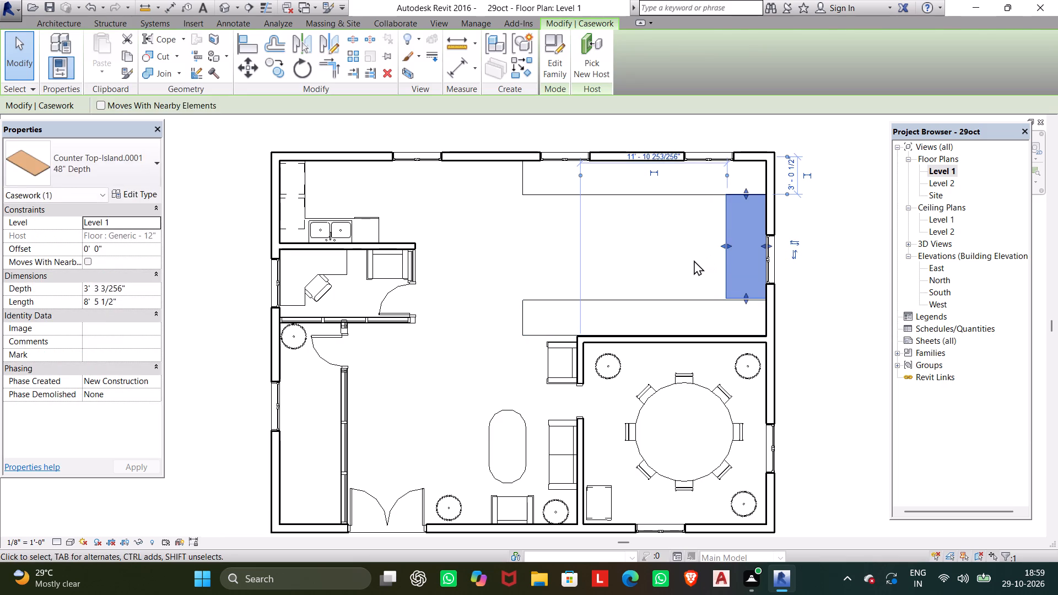
pyautogui.press('Escape')
# Adjust the east wall counter top's south end toward the mirrored counter's edge, making it about 8' 6 1/2" long.
pyautogui.click(730, 288)
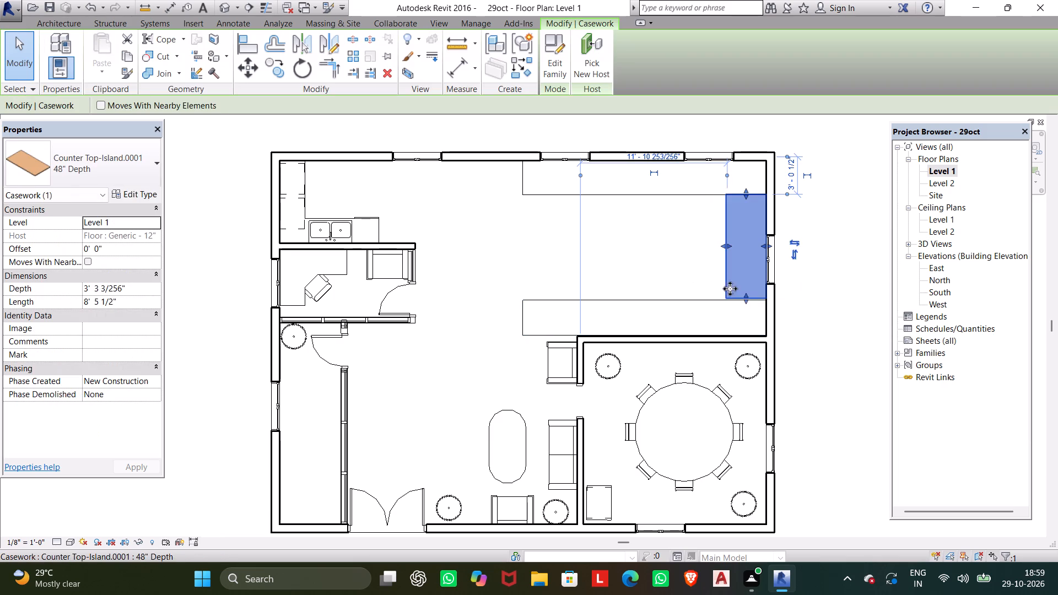
pyautogui.click(746, 301)
pyautogui.scroll(7, 738, 305)
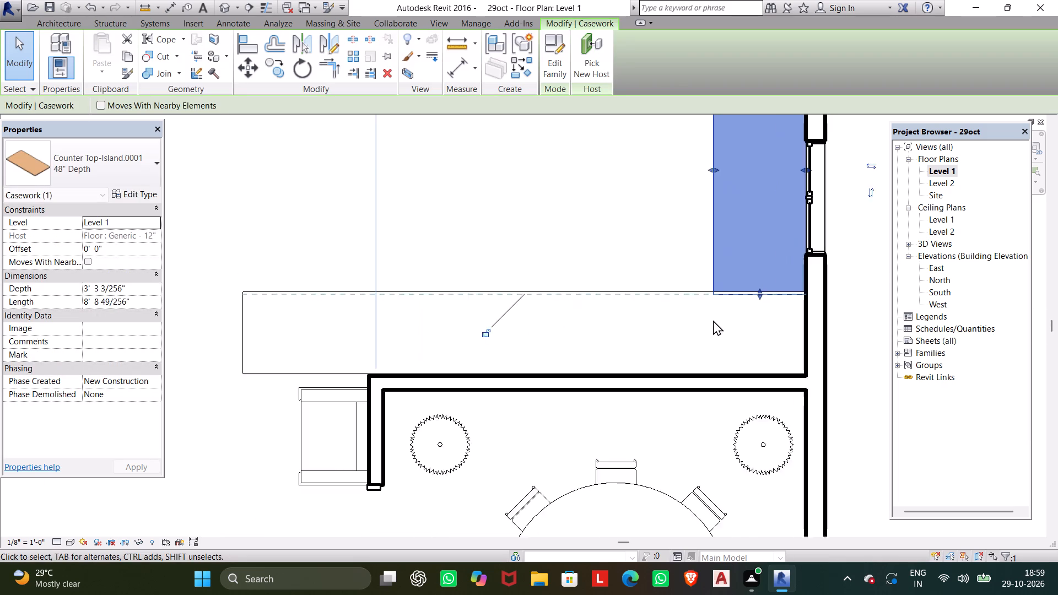
pyautogui.scroll(4, 713, 320)
pyautogui.press('Escape')
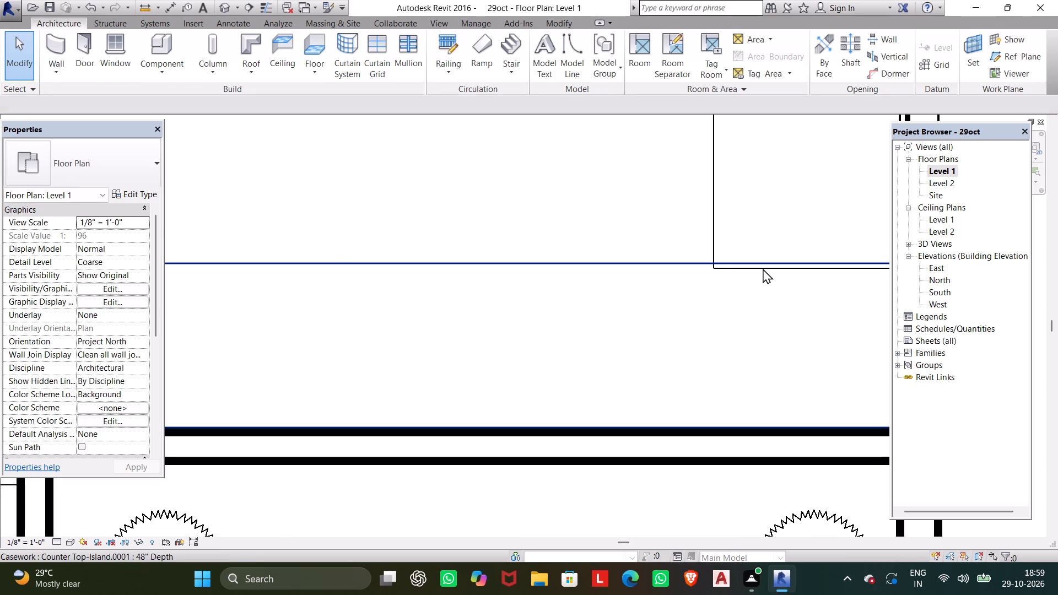
pyautogui.click(763, 268)
pyautogui.press('Escape')
pyautogui.click(715, 233)
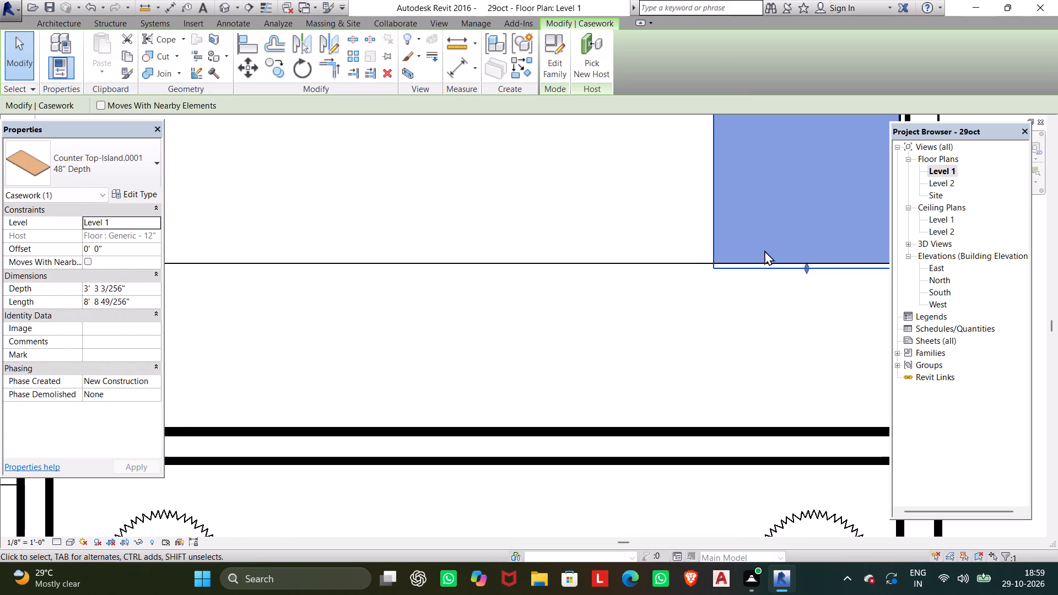
pyautogui.click(806, 263)
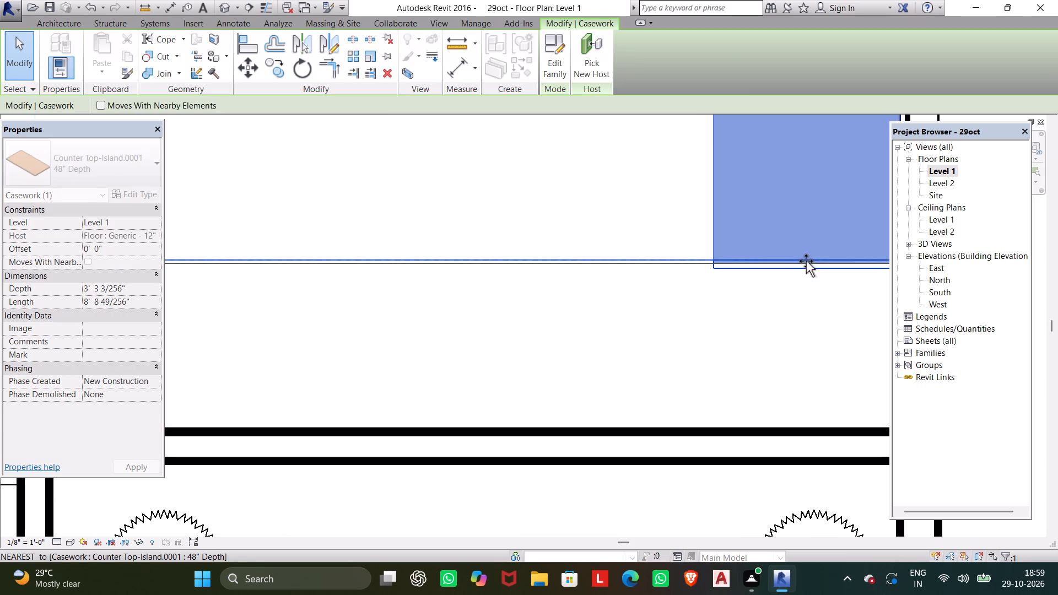
pyautogui.scroll(3, 807, 261)
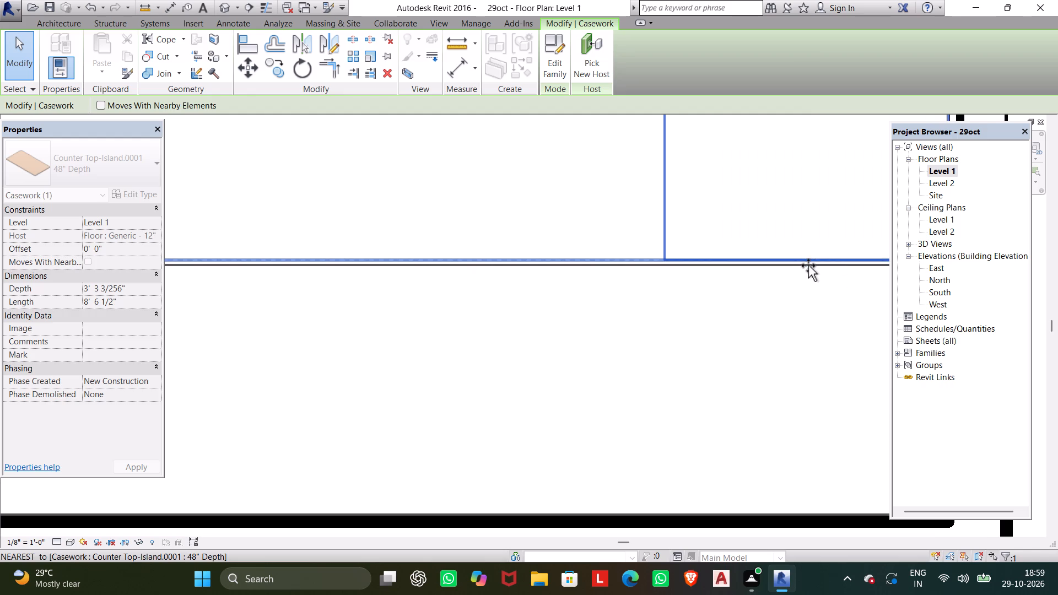
pyautogui.press('Escape')
pyautogui.scroll(-3, 675, 296)
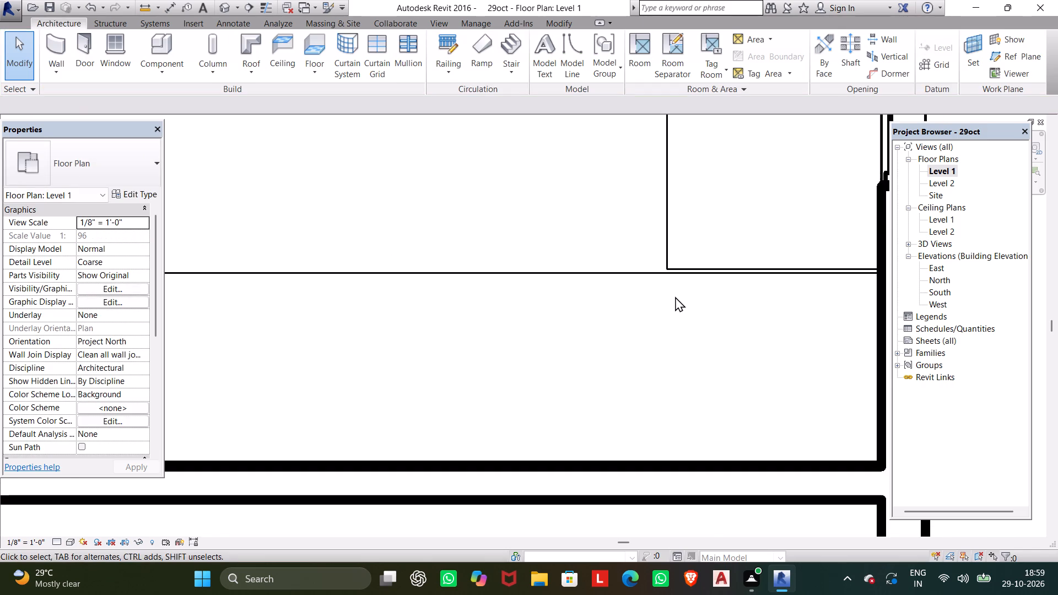
pyautogui.scroll(-2, 675, 296)
pyautogui.scroll(-4, 634, 266)
pyautogui.moveTo(643, 270); pyautogui.dragTo(720, 322, button='middle')
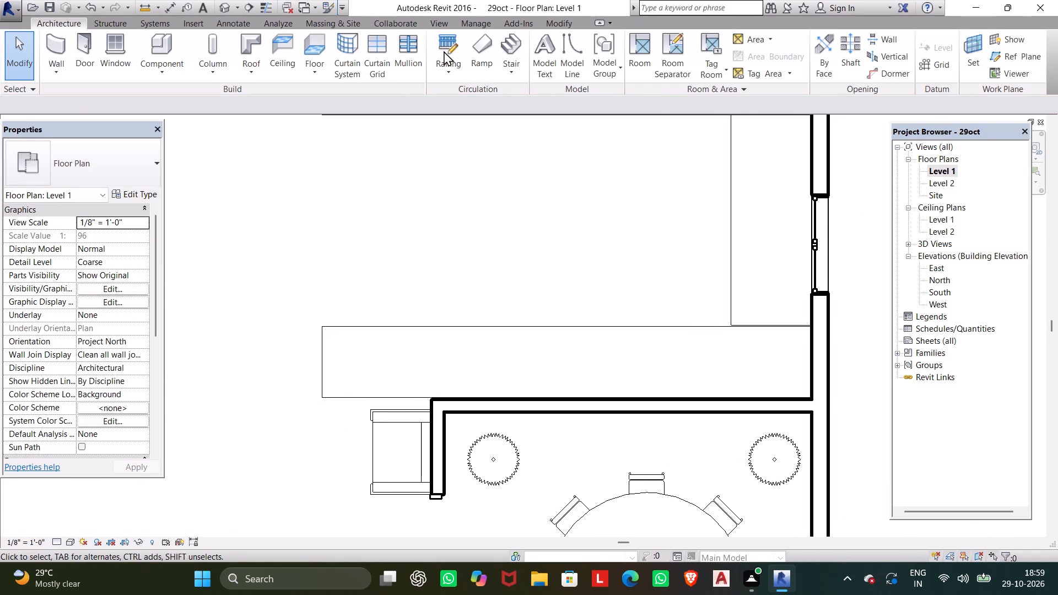
# Align the north edge of the mirrored dining room wall counter top to the east wall counter top's south end.
pyautogui.click(747, 215)
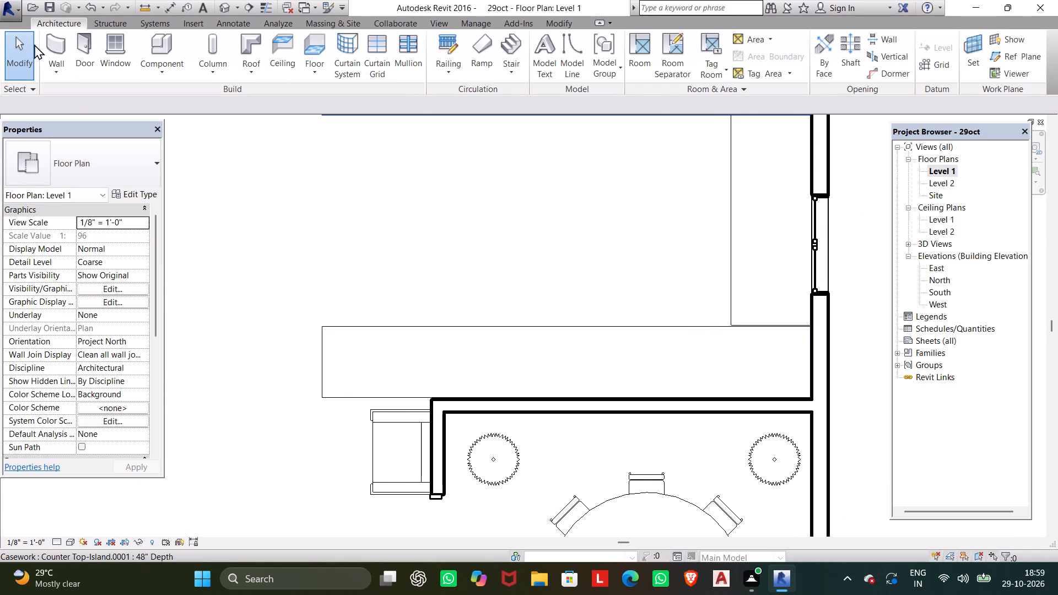
pyautogui.click(34, 44)
pyautogui.click(61, 35)
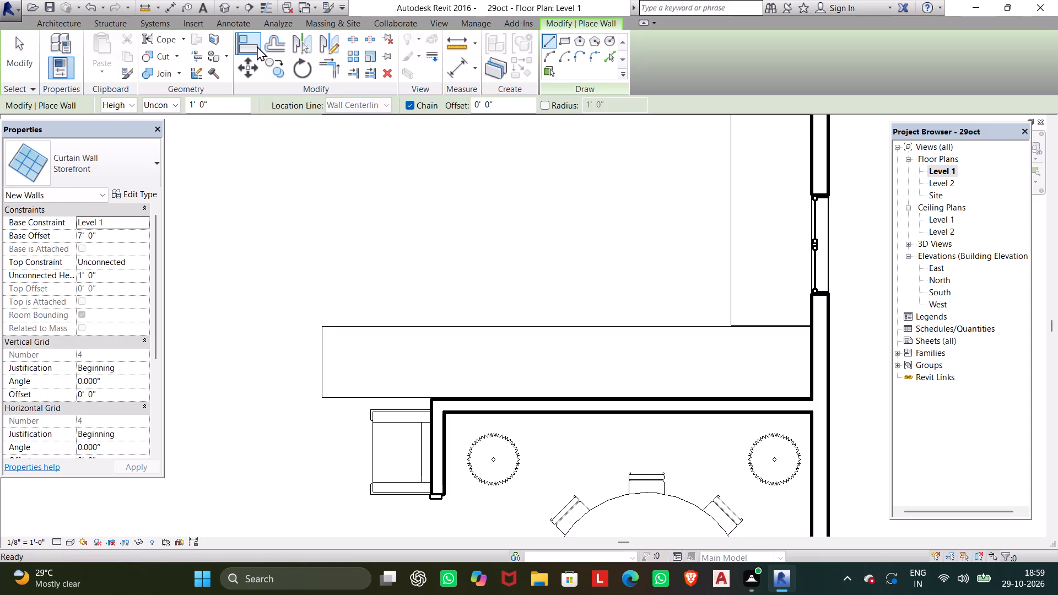
pyautogui.click(256, 46)
pyautogui.scroll(10, 727, 318)
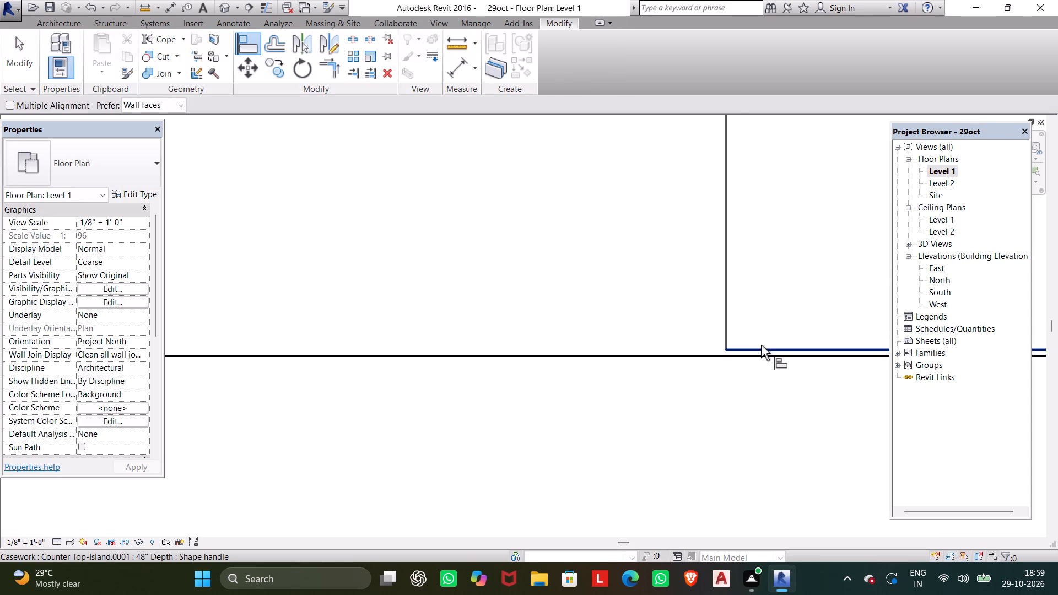
pyautogui.click(761, 347)
pyautogui.click(766, 354)
pyautogui.press('Escape')
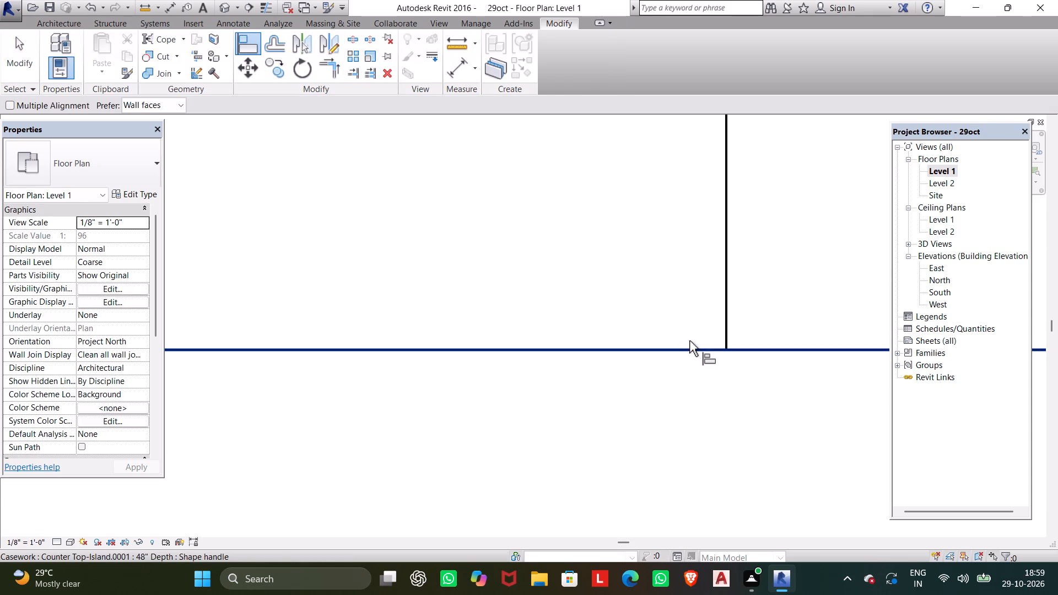
# Align the room-side edge of the north wall counter top to the east wall counter top's north end.
pyautogui.scroll(-4, 689, 340)
pyautogui.scroll(-8, 629, 356)
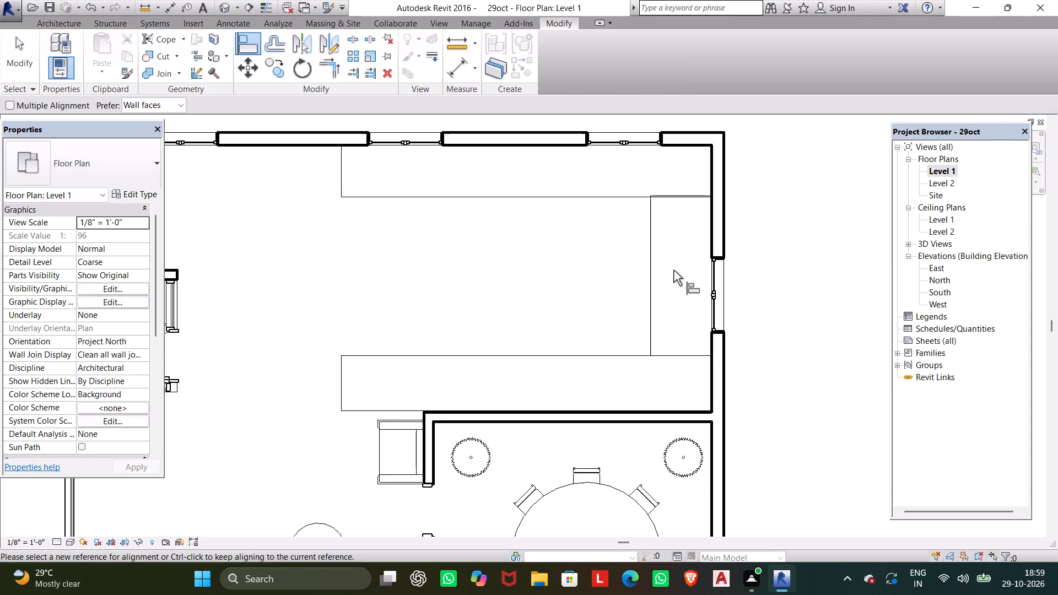
pyautogui.scroll(12, 676, 198)
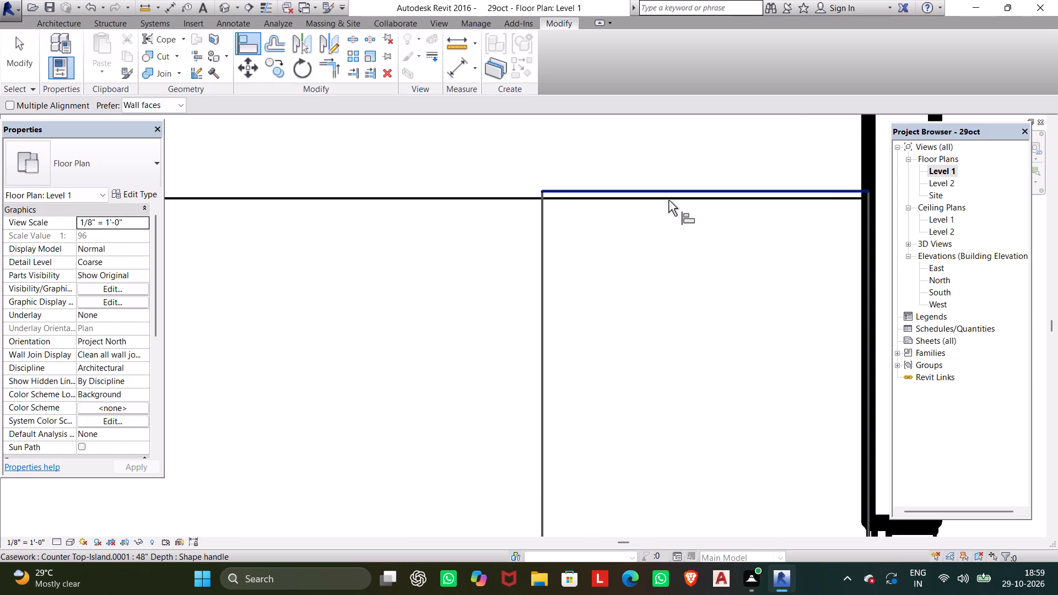
pyautogui.scroll(1, 668, 200)
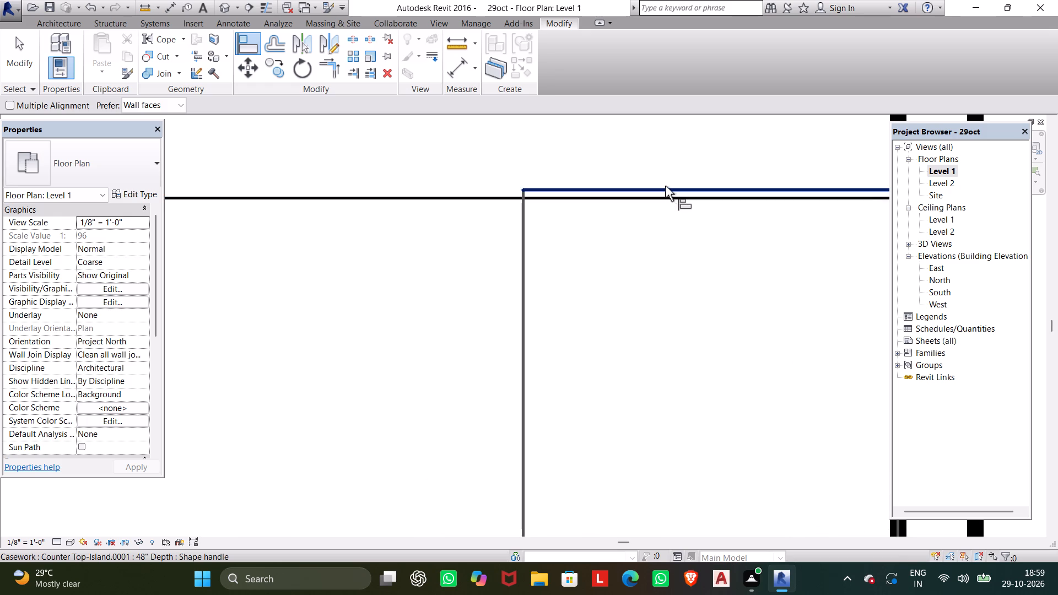
pyautogui.click(665, 186)
pyautogui.click(670, 197)
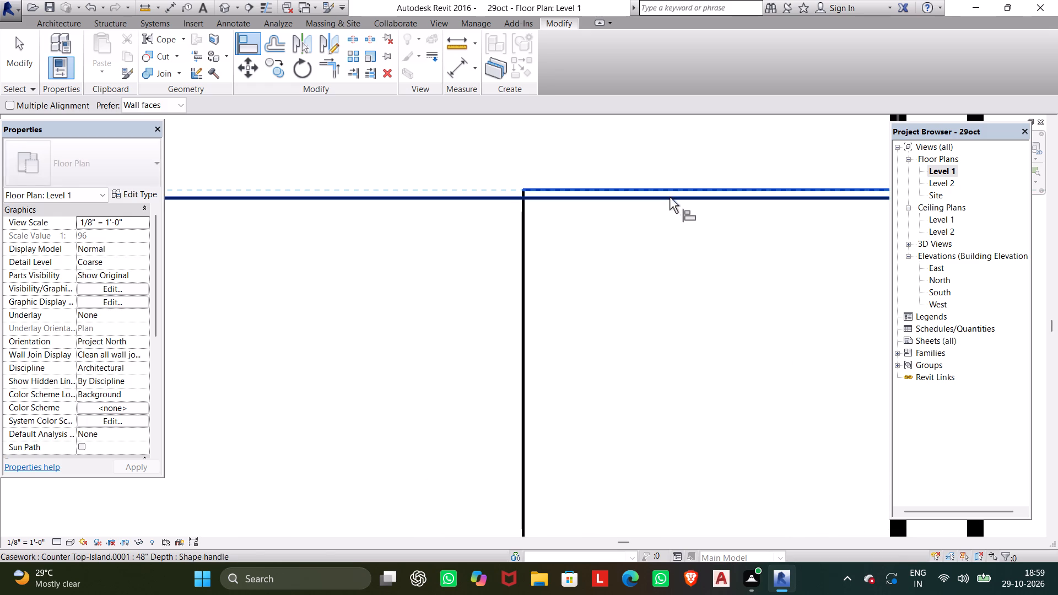
pyautogui.press('Escape')
pyautogui.scroll(-11, 662, 204)
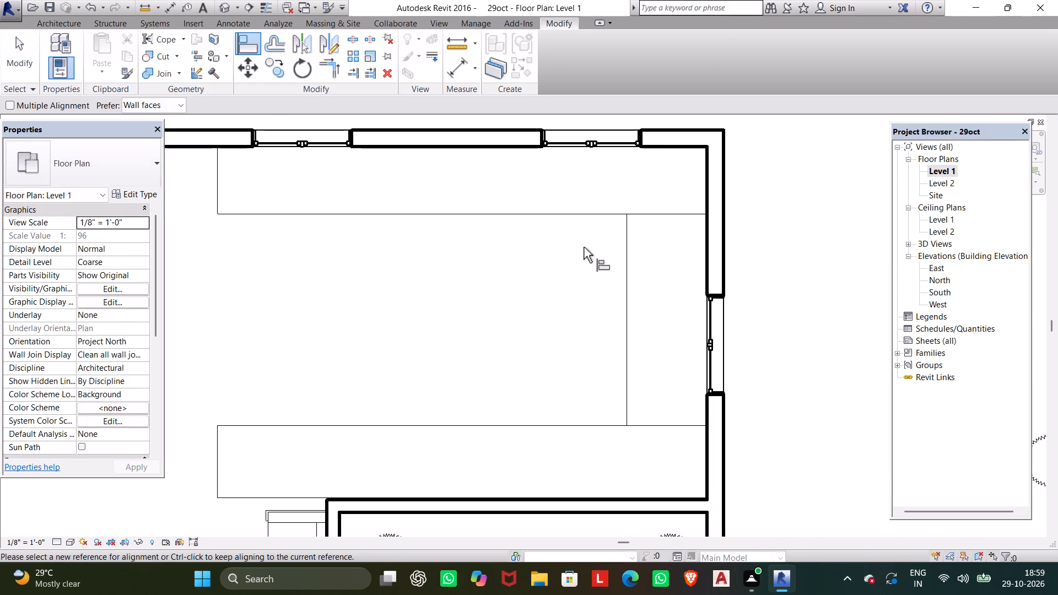
pyautogui.press('Escape')
# Shorten the dining room wall counter top to 15' 4" by moving its west end in line with the dining room's west wall.
pyautogui.scroll(-2, 496, 264)
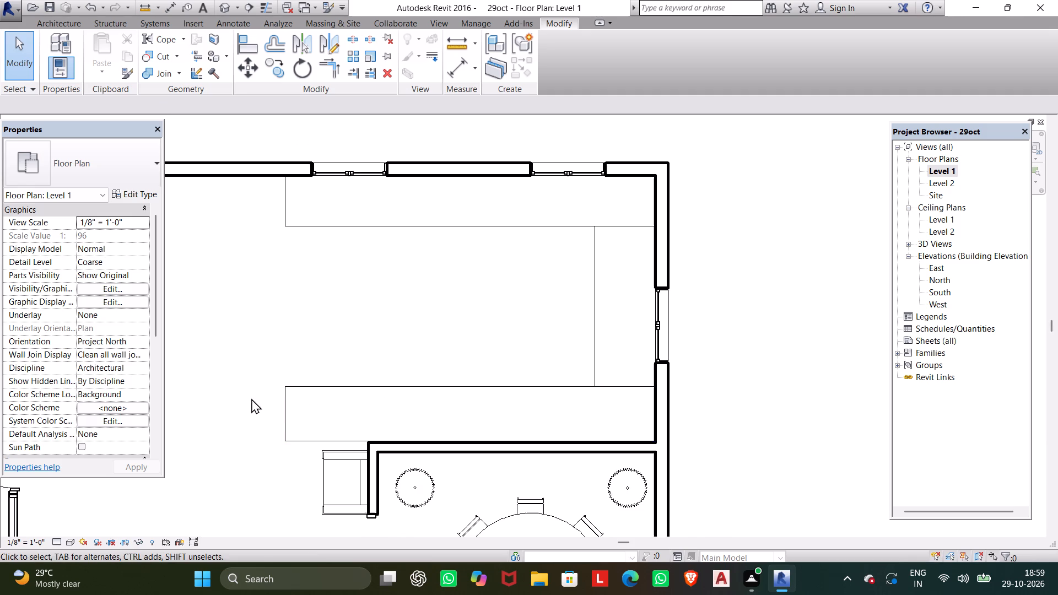
pyautogui.click(285, 405)
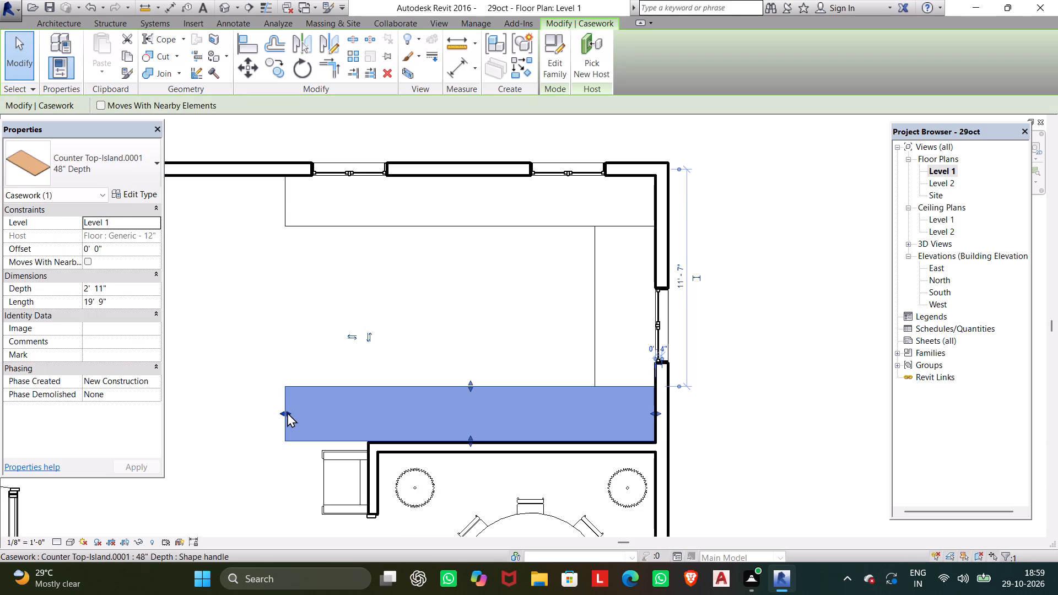
pyautogui.moveTo(287, 412); pyautogui.dragTo(367, 426)
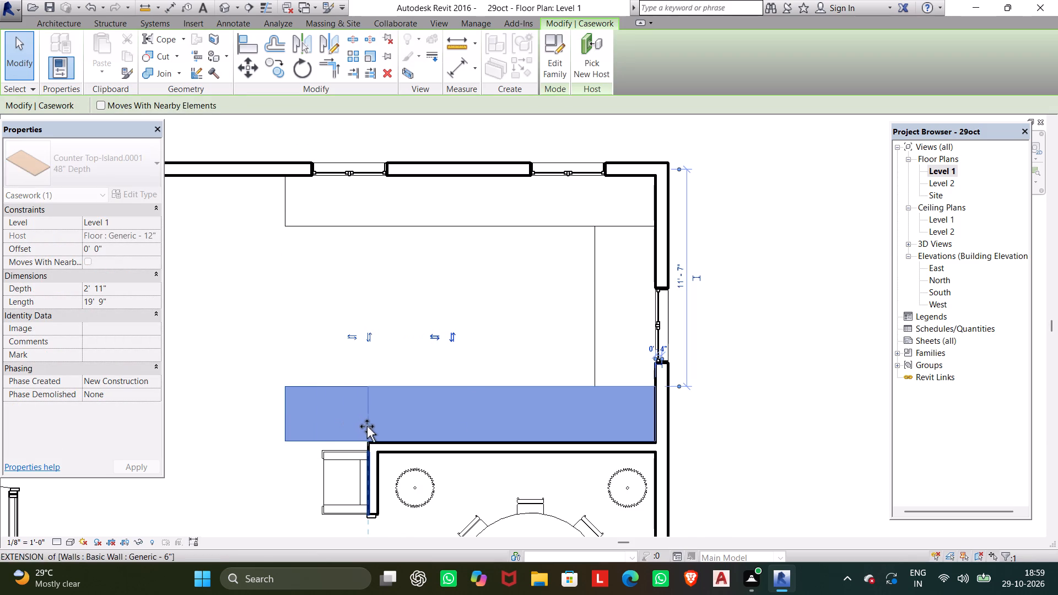
pyautogui.moveTo(367, 426); pyautogui.dragTo(367, 425)
pyautogui.press('`')
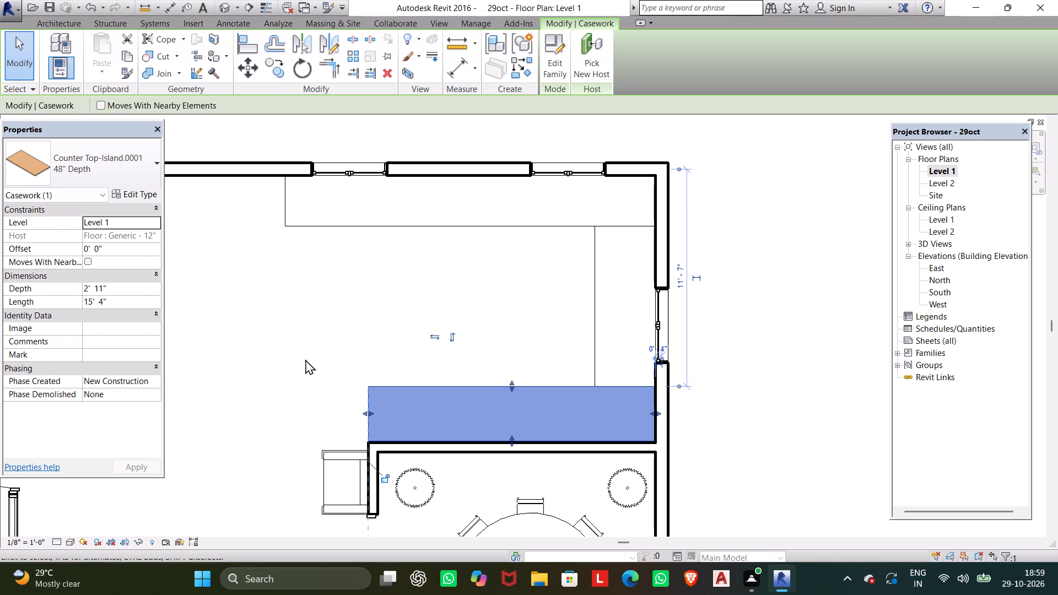
pyautogui.press('Escape')
# Load the Downlight - Strip component family from the US Imperial library's Lighting, Architectural, Internal folder.
pyautogui.scroll(-4, 312, 357)
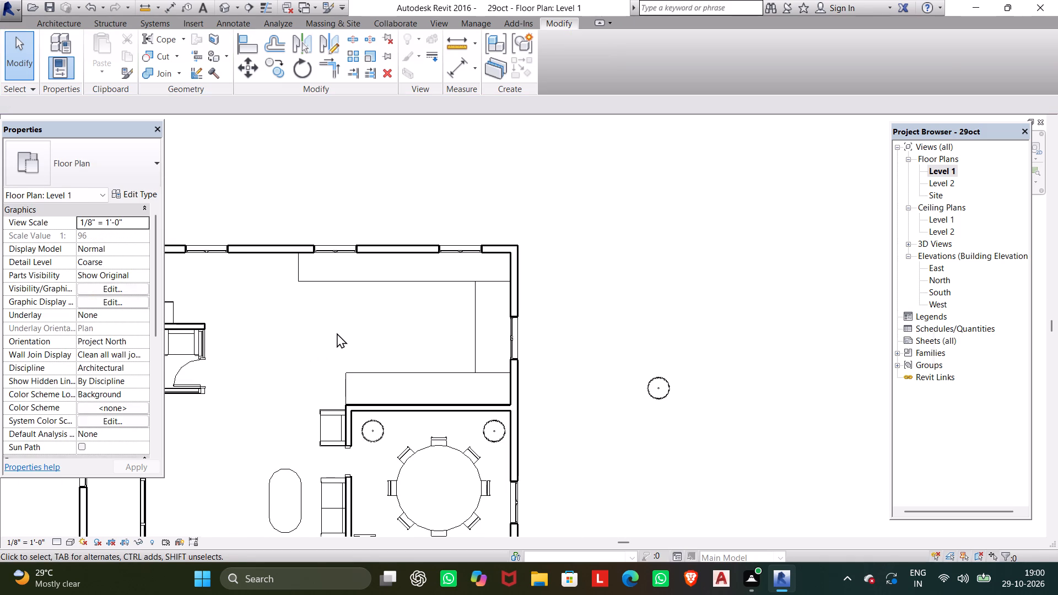
pyautogui.click(1025, 322)
pyautogui.click(52, 16)
pyautogui.click(56, 25)
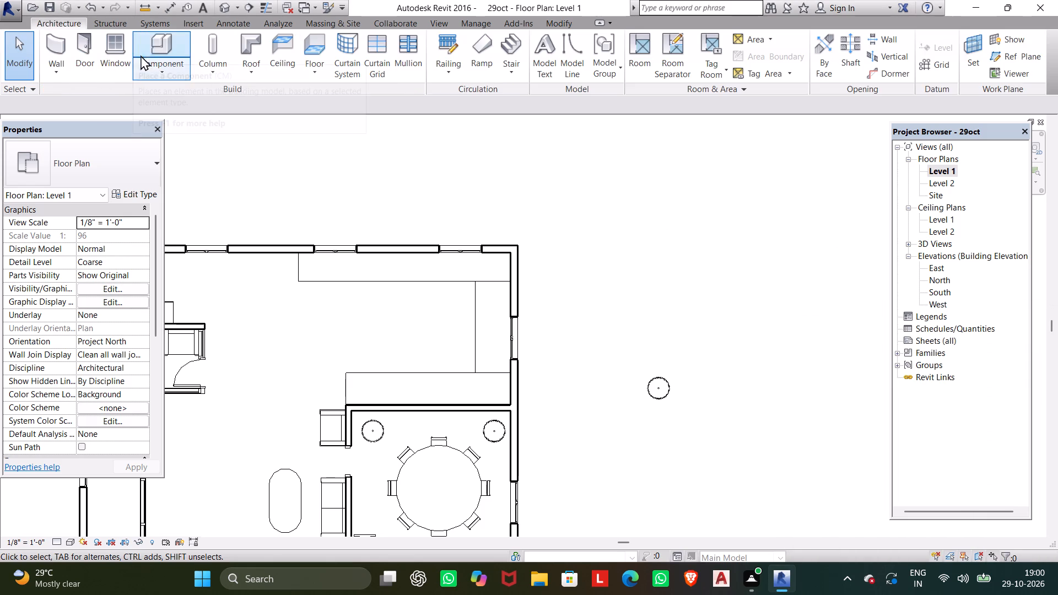
pyautogui.click(151, 52)
pyautogui.click(553, 53)
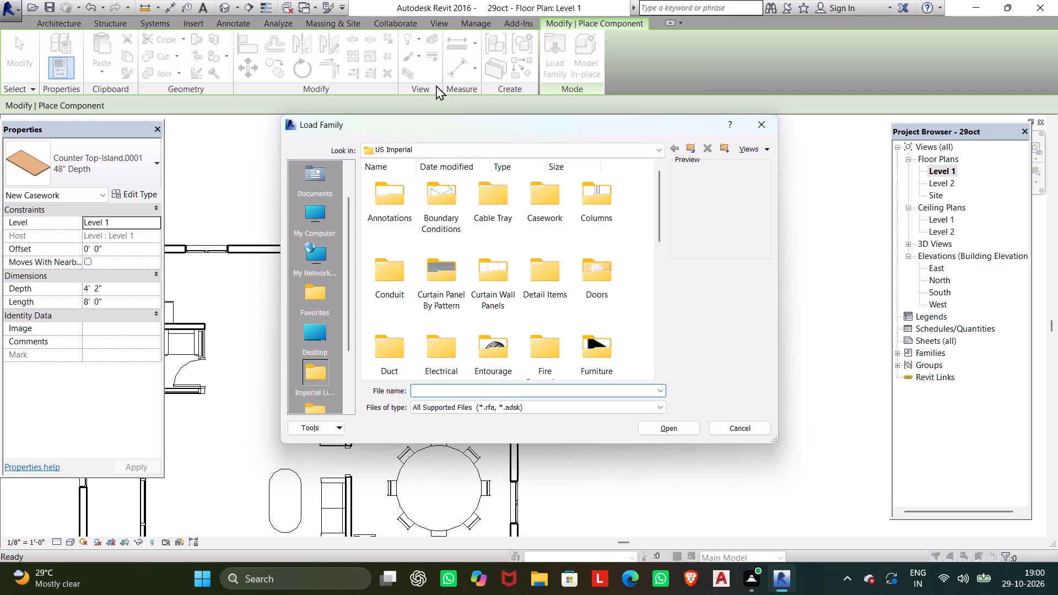
pyautogui.doubleClick(555, 208)
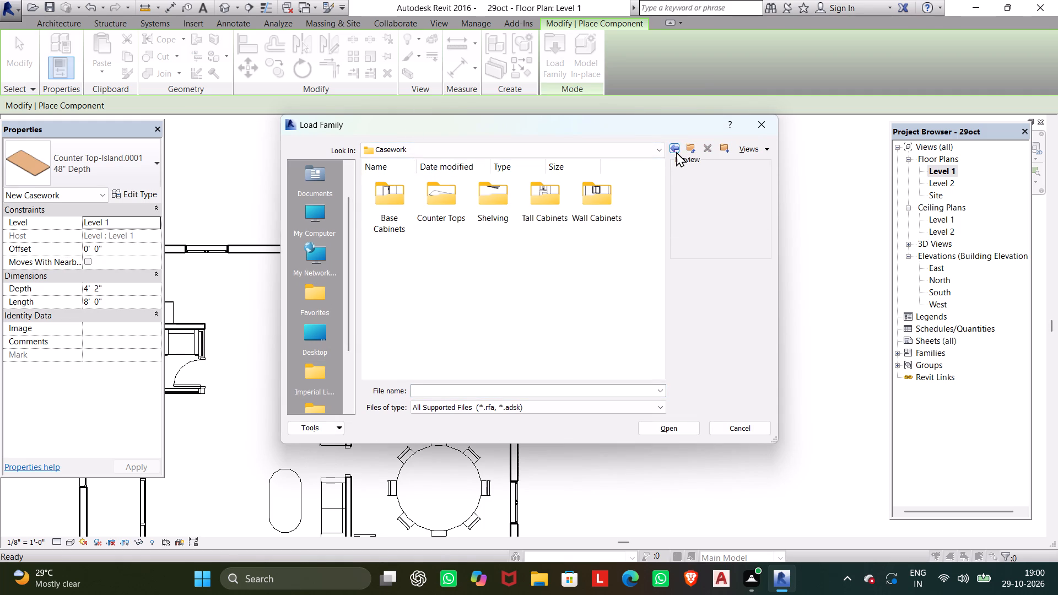
pyautogui.click(675, 152)
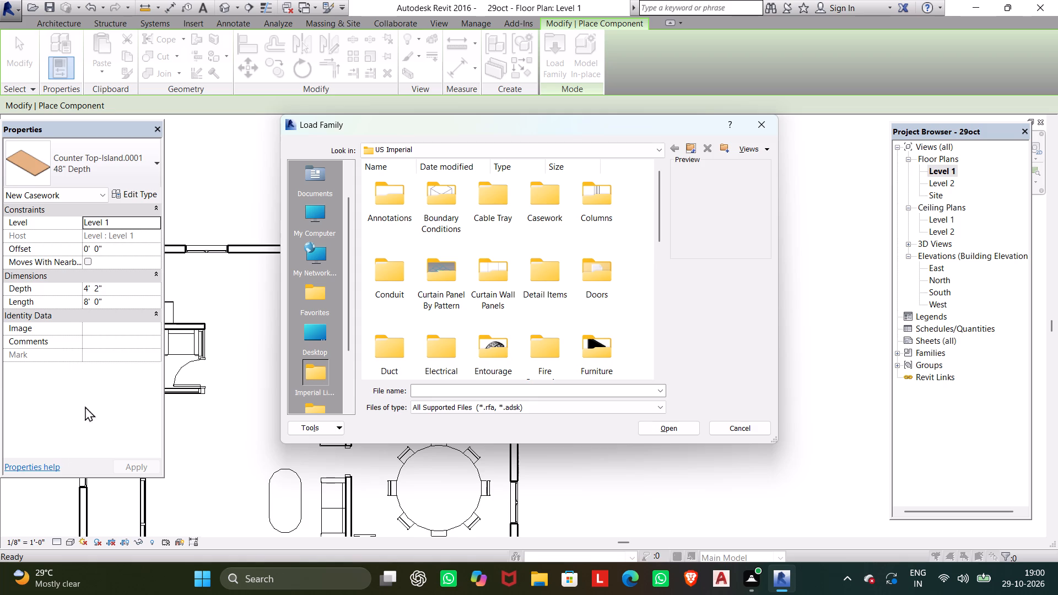
pyautogui.scroll(-1, 447, 282)
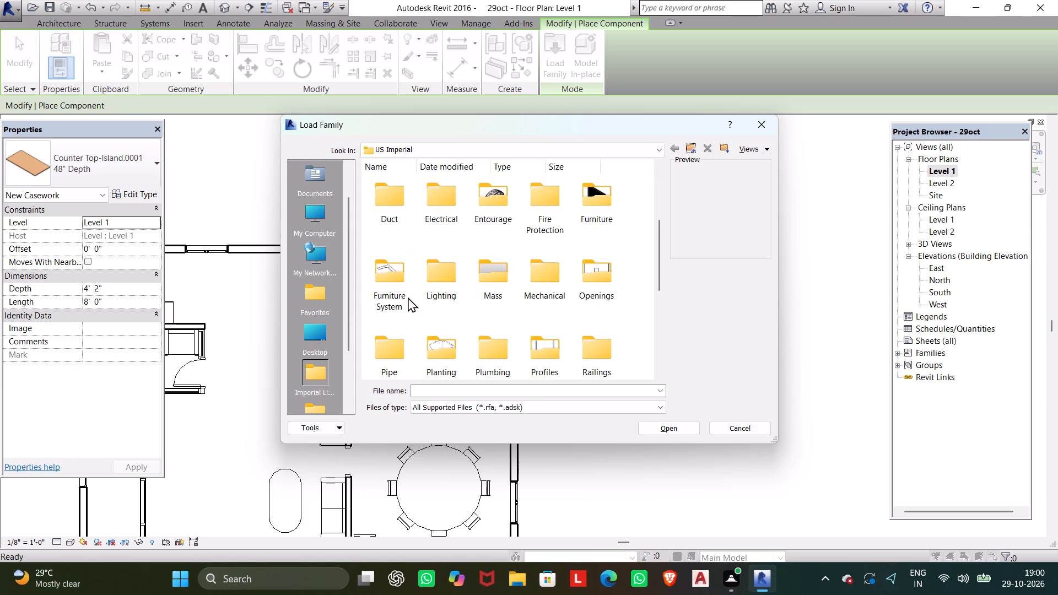
pyautogui.scroll(-1, 481, 328)
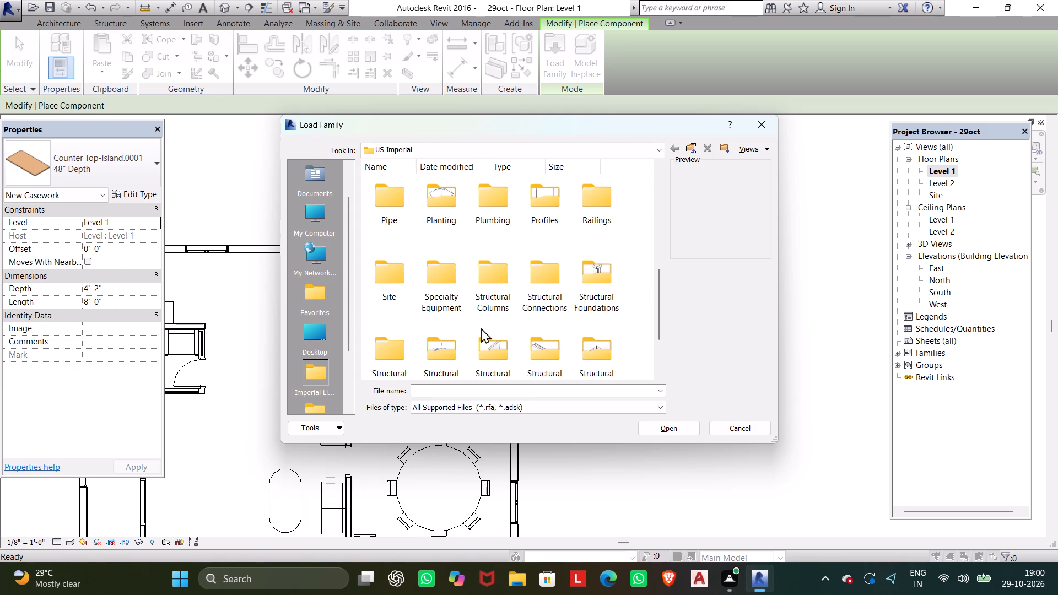
pyautogui.scroll(-1, 492, 329)
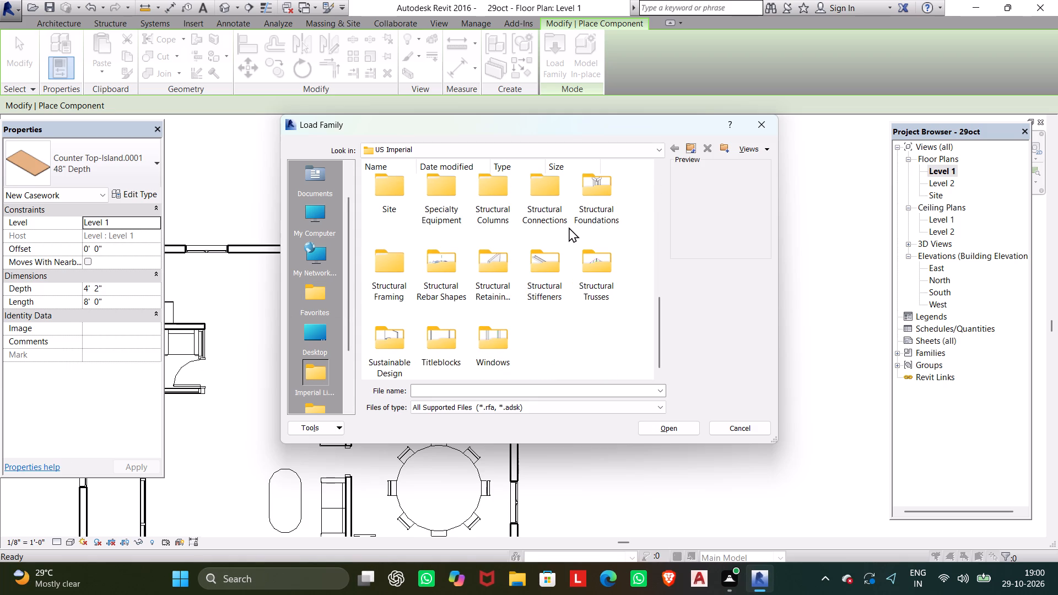
pyautogui.scroll(1, 569, 227)
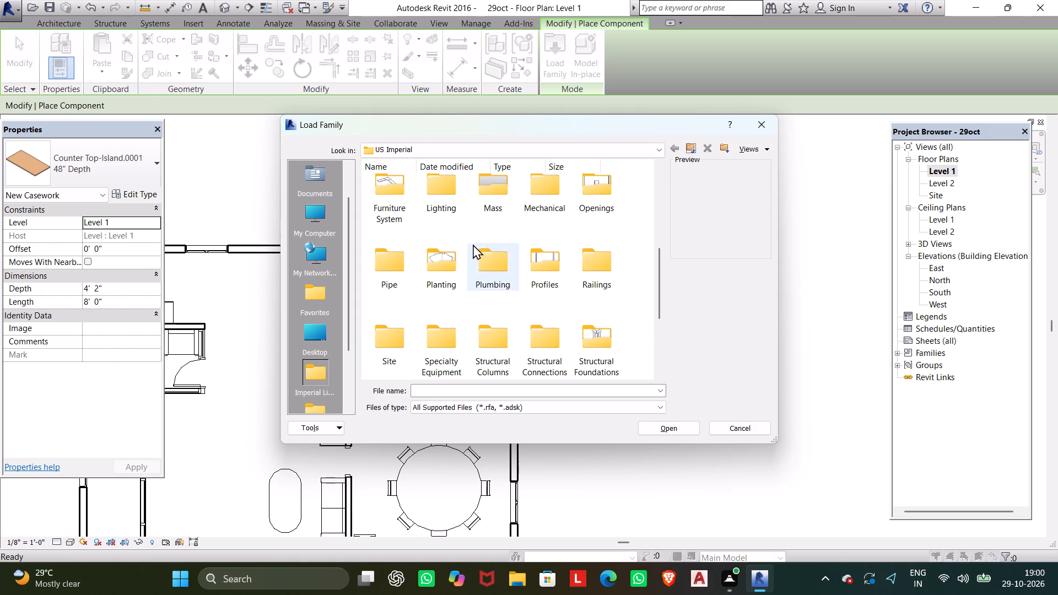
pyautogui.click(445, 201)
pyautogui.click(445, 201)
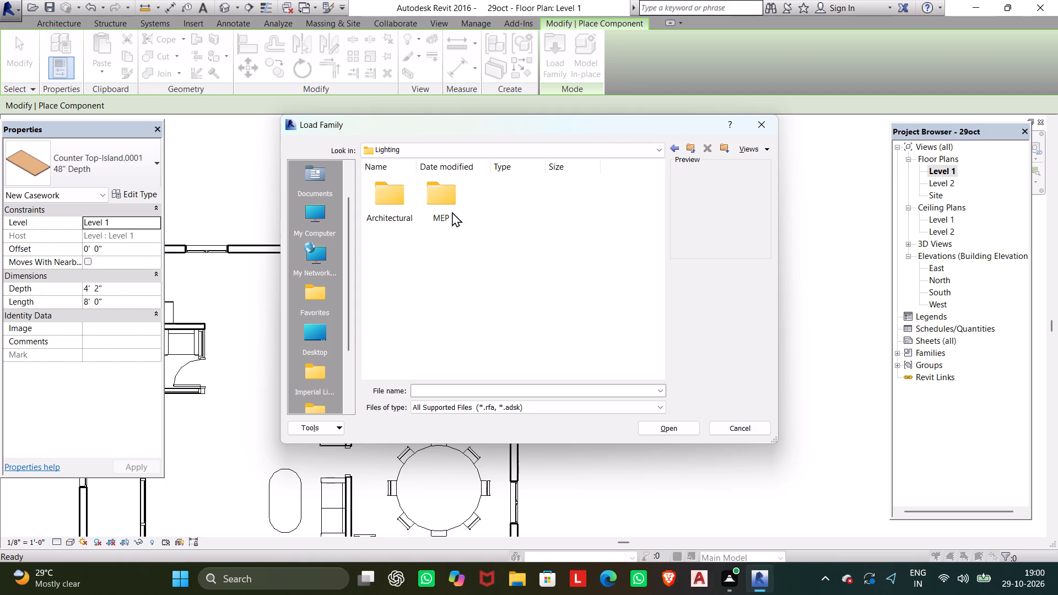
pyautogui.doubleClick(393, 212)
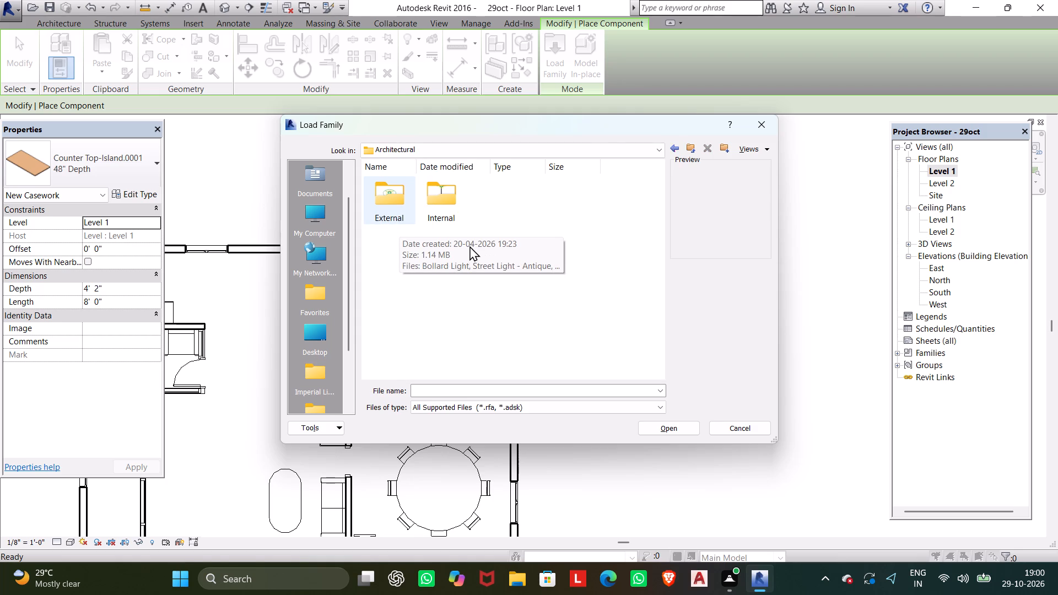
pyautogui.doubleClick(438, 196)
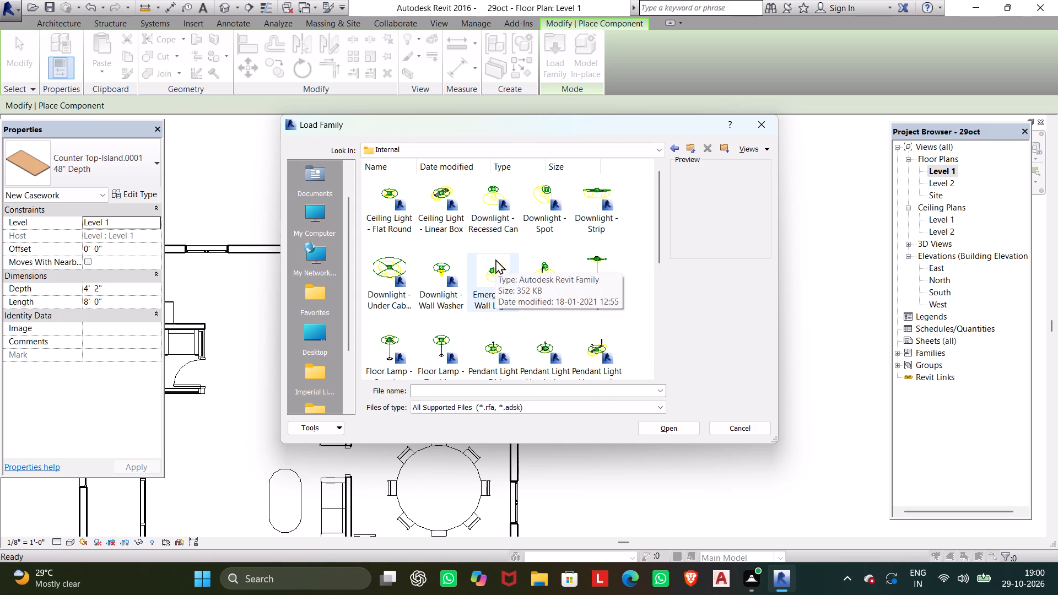
pyautogui.scroll(-1, 497, 284)
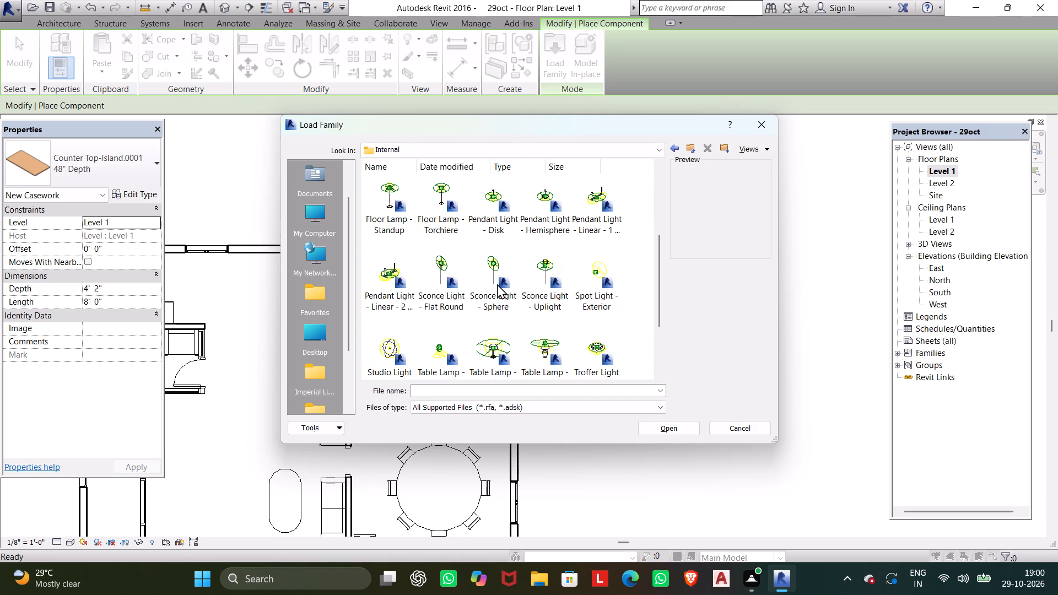
pyautogui.scroll(-2, 500, 284)
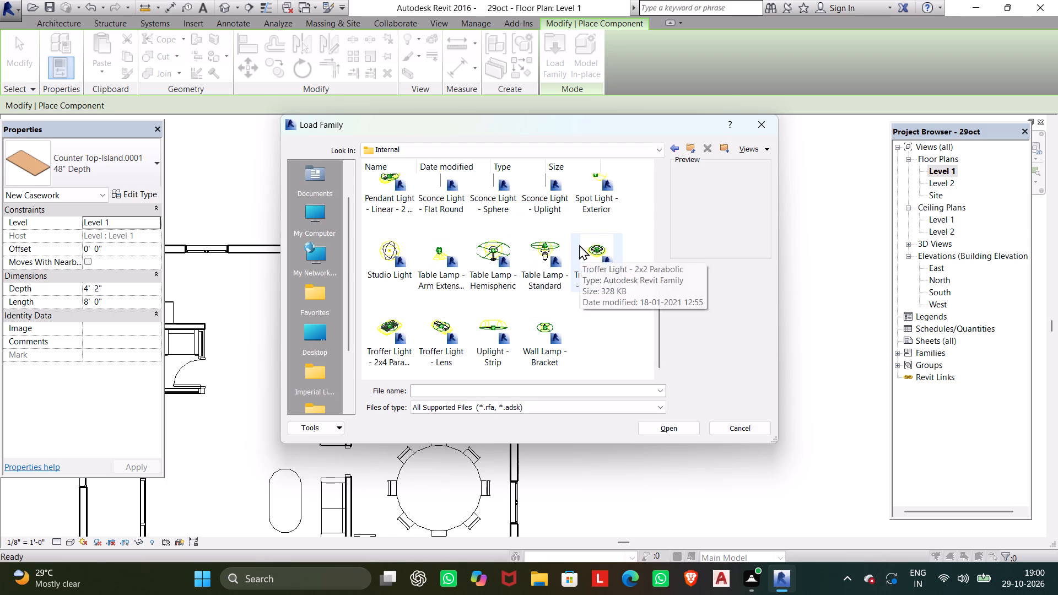
pyautogui.scroll(2, 579, 245)
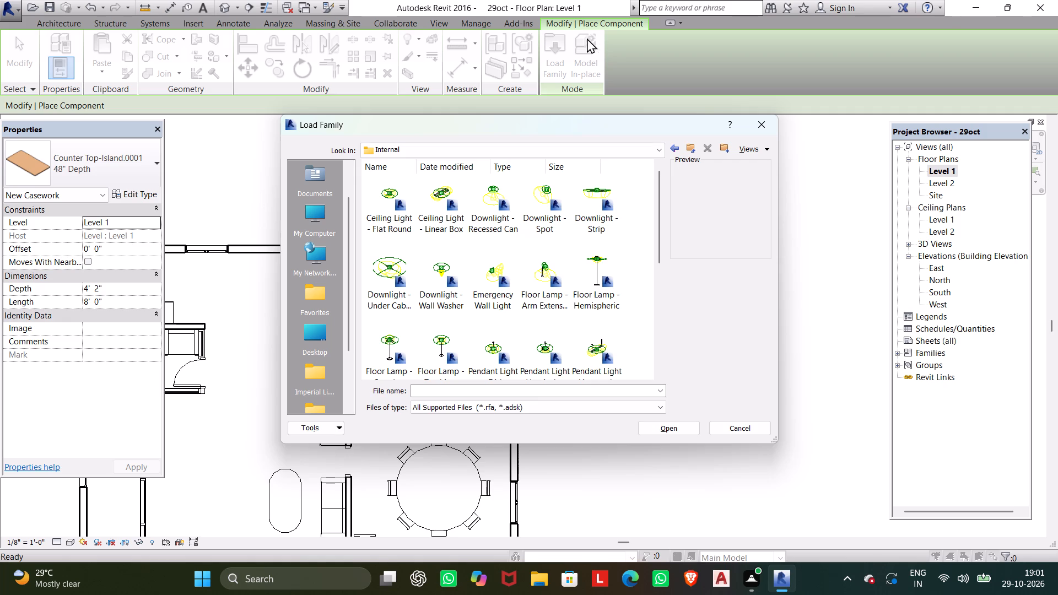
pyautogui.click(592, 187)
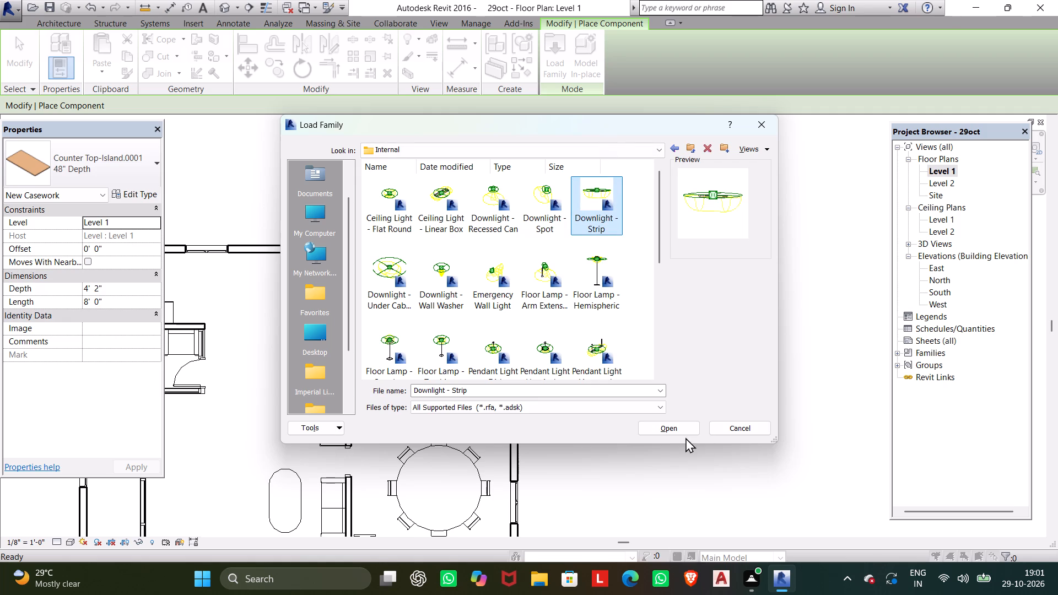
pyautogui.click(685, 427)
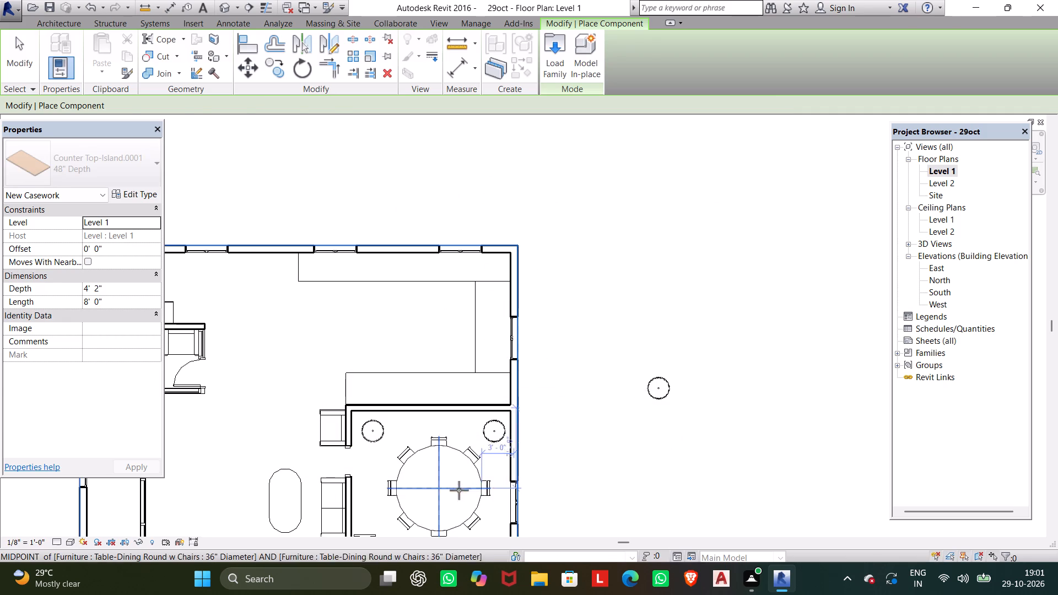
# Place a 48" - 120V Downlight - Strip at the centre of the round dining table.
pyautogui.scroll(-2, 442, 493)
pyautogui.moveTo(442, 493); pyautogui.dragTo(574, 442, button='middle')
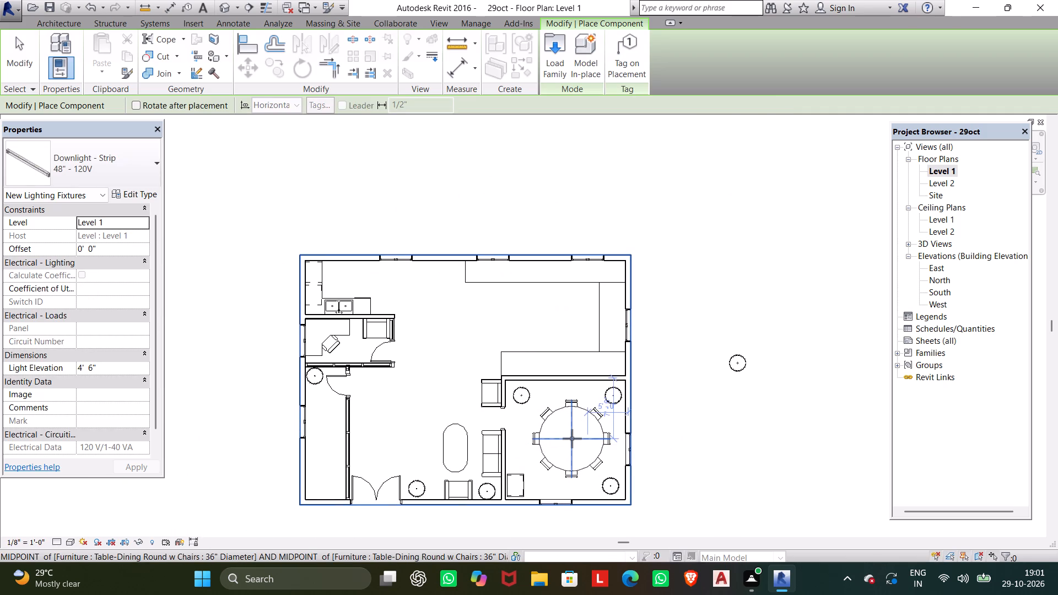
pyautogui.click(572, 439)
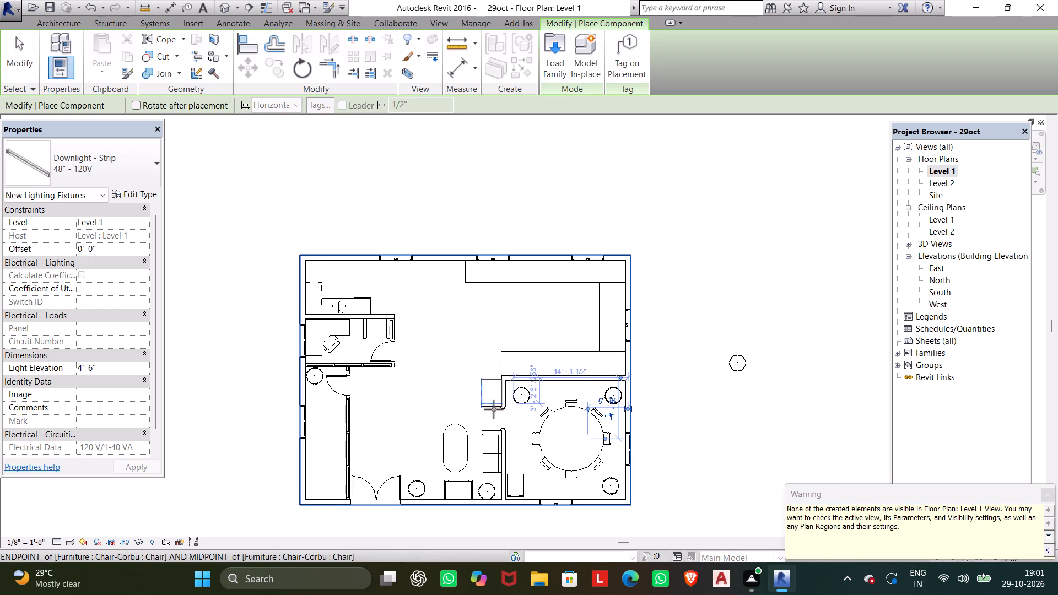
pyautogui.press('Escape')
pyautogui.press('Escape')
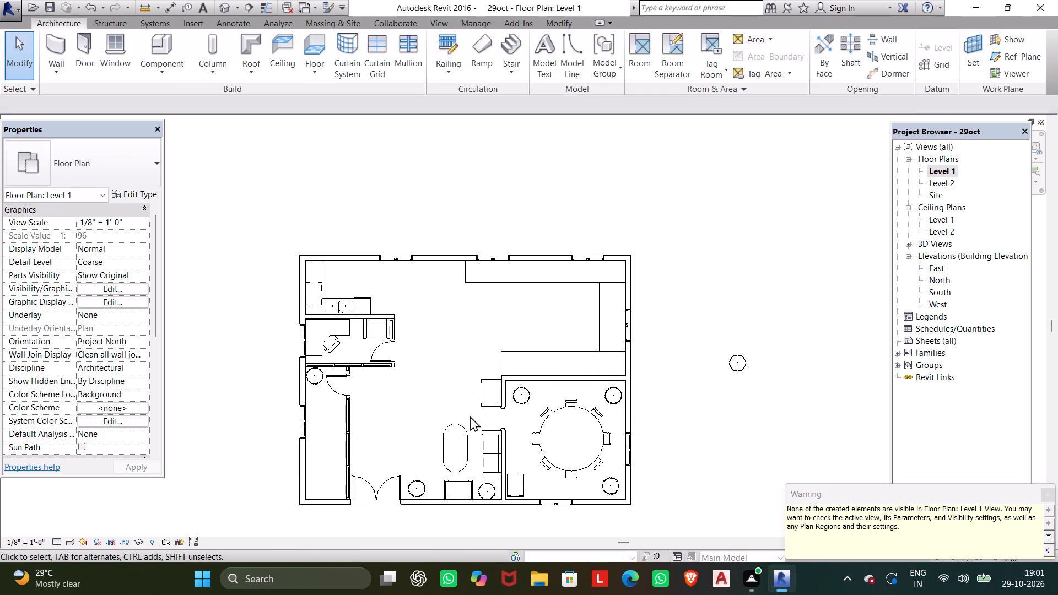
# In the default 3D view, set the offset of the downlight strip over the round dining table to 9' 0".
pyautogui.click(228, 4)
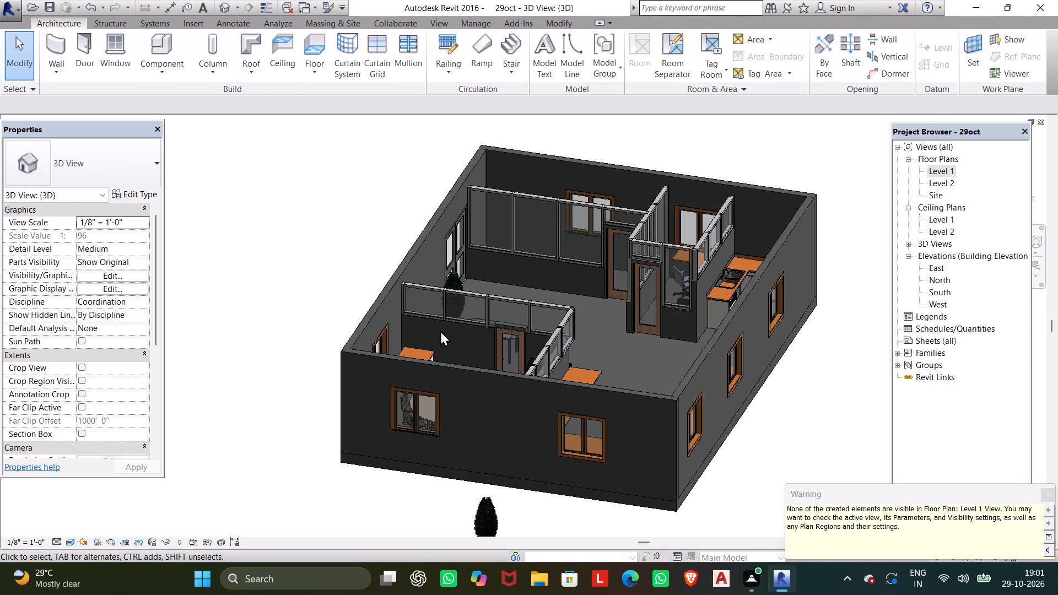
pyautogui.keyDown('shift'); pyautogui.moveTo(441, 350); pyautogui.dragTo(479, 367, button='middle'); pyautogui.keyUp('shift')
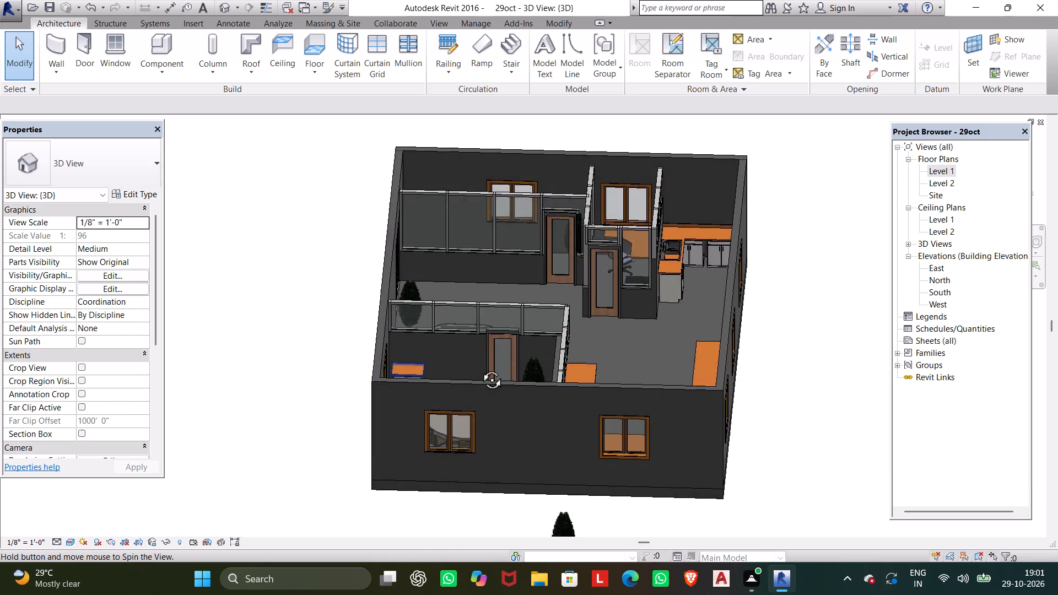
pyautogui.keyDown('shift'); pyautogui.moveTo(479, 367); pyautogui.dragTo(363, 457, button='middle'); pyautogui.keyUp('shift')
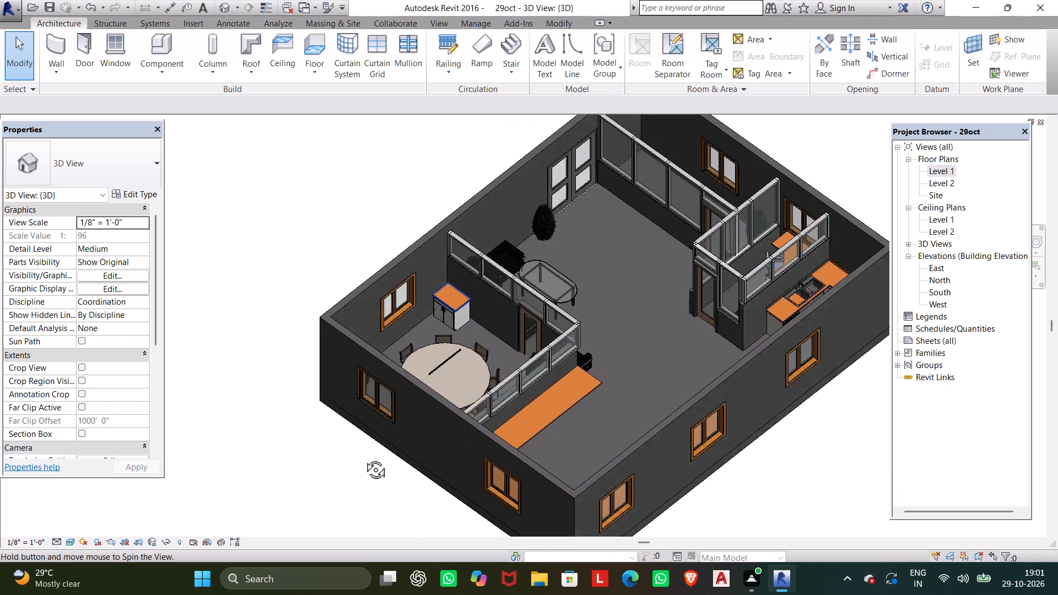
pyautogui.keyDown('shift'); pyautogui.moveTo(363, 457); pyautogui.dragTo(295, 426, button='middle'); pyautogui.keyUp('shift')
pyautogui.click(457, 318)
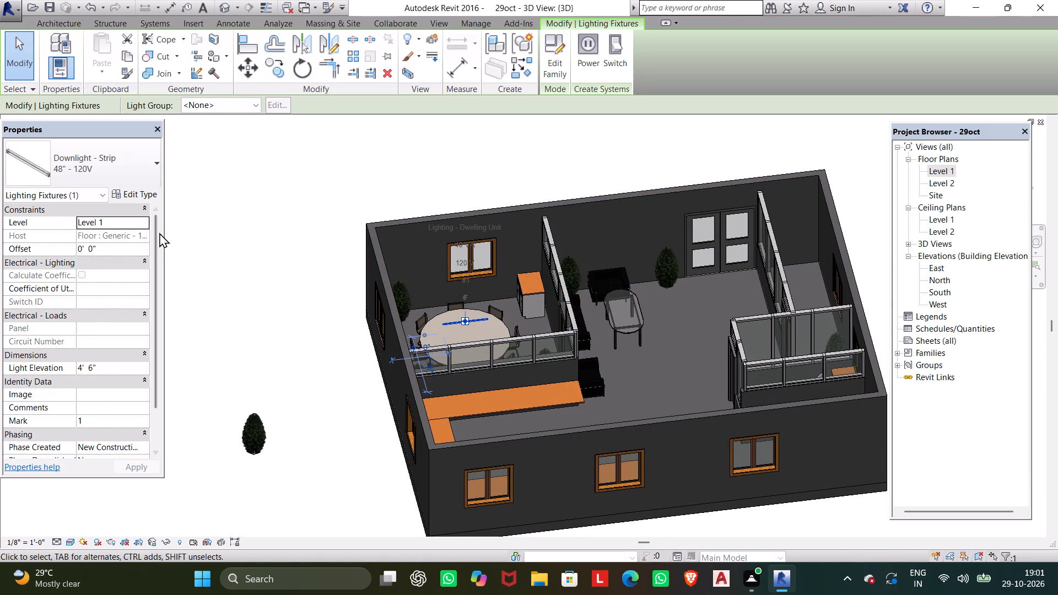
pyautogui.click(114, 244)
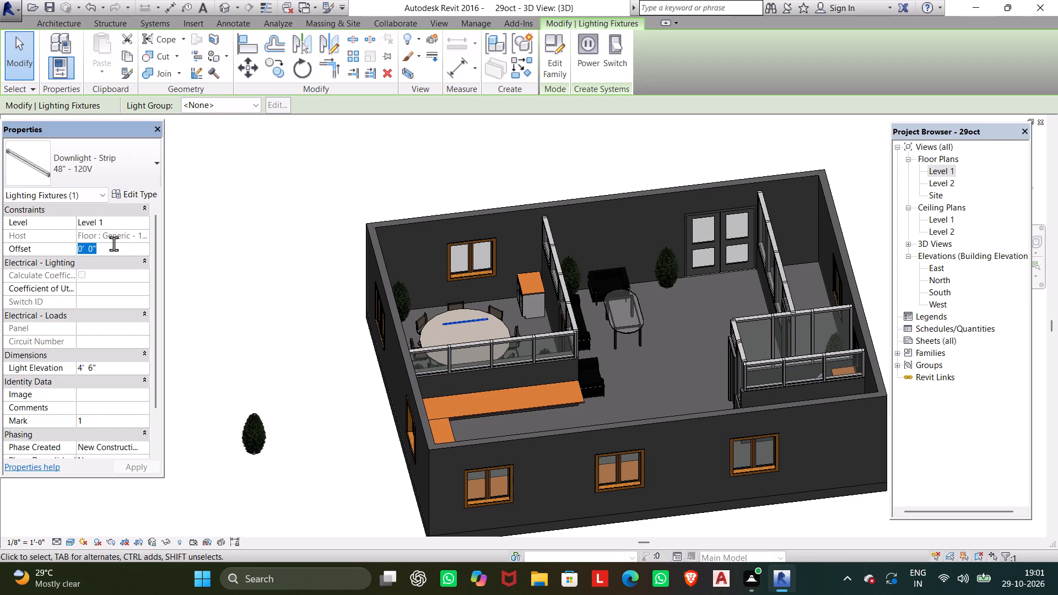
pyautogui.press('9')
pyautogui.press("'")
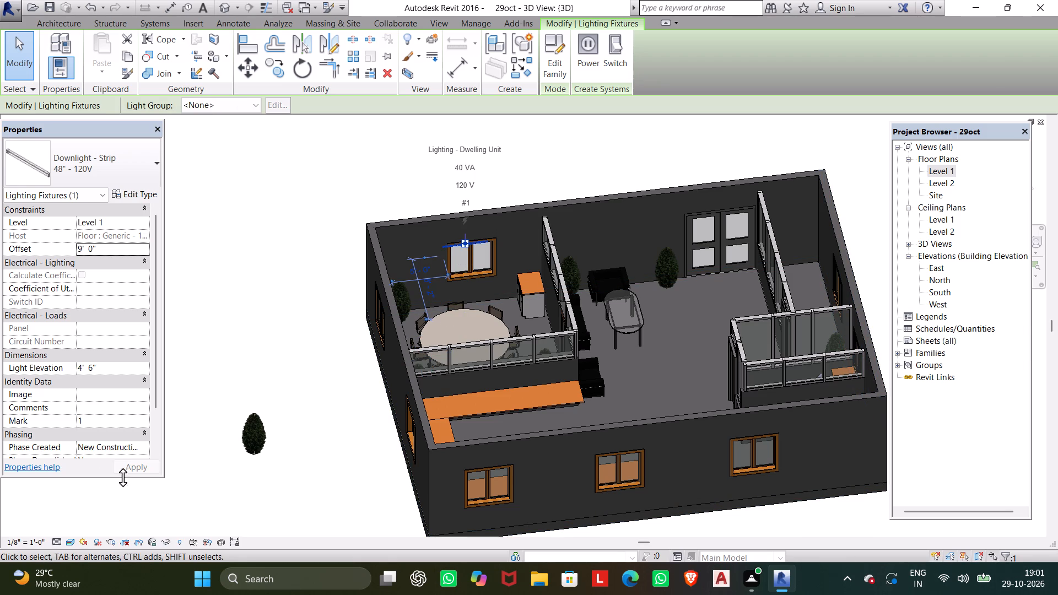
pyautogui.click(139, 467)
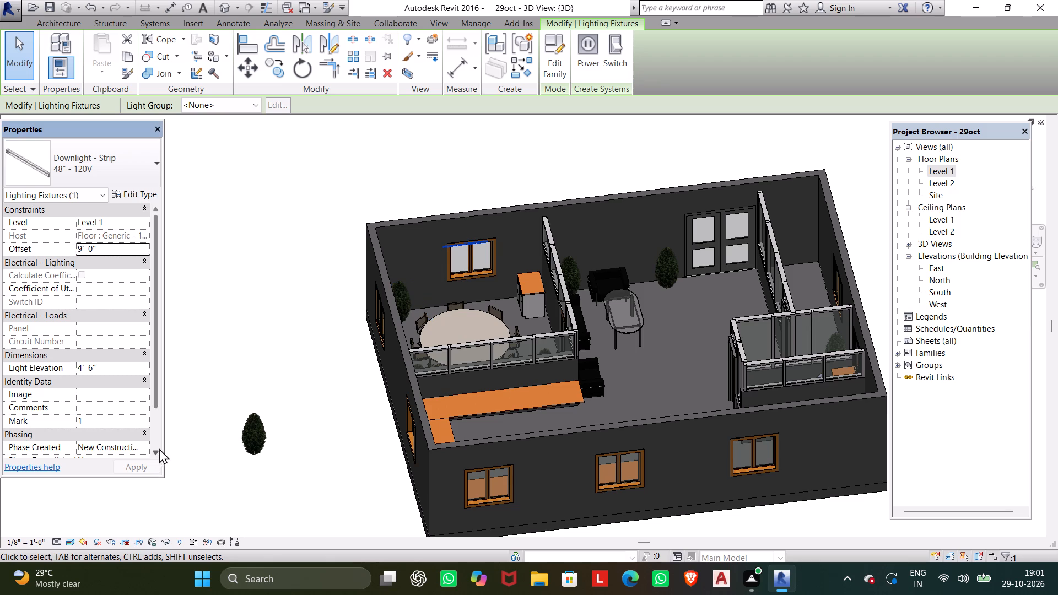
pyautogui.scroll(-1, 506, 328)
pyautogui.moveTo(506, 328); pyautogui.dragTo(462, 326, button='middle')
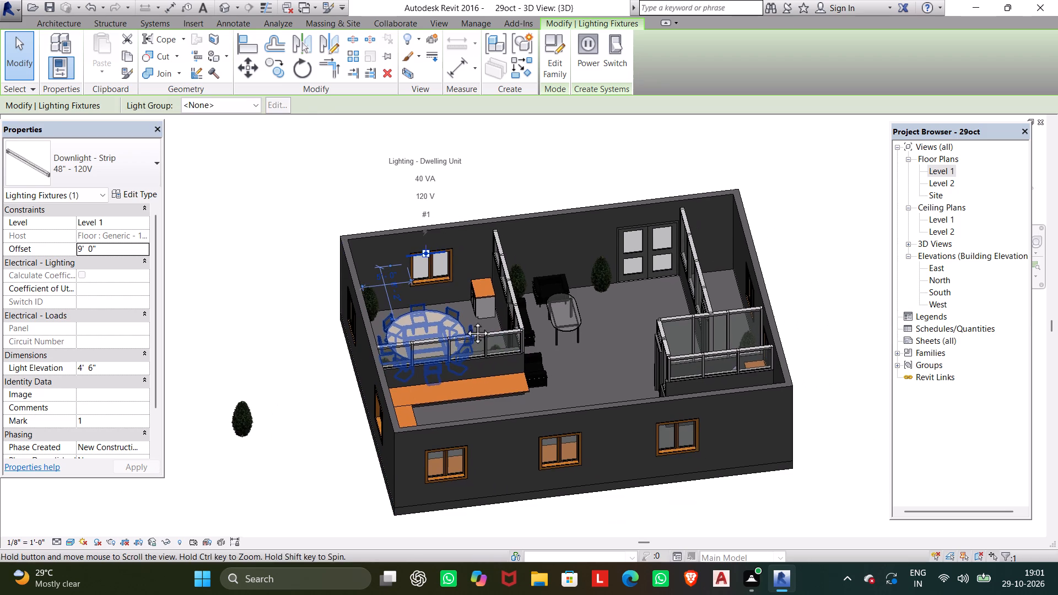
pyautogui.press('Escape')
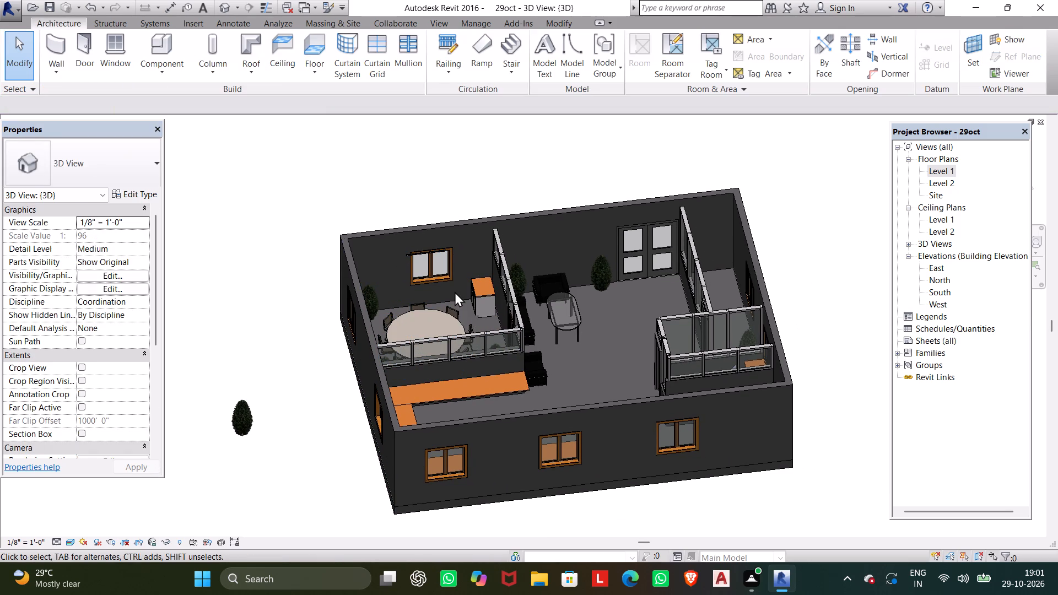
# Examine the raised downlight strip and the furnished interior from several angles in 3D.
pyautogui.keyDown('shift'); pyautogui.moveTo(455, 291); pyautogui.dragTo(334, 293, button='middle'); pyautogui.keyUp('shift')
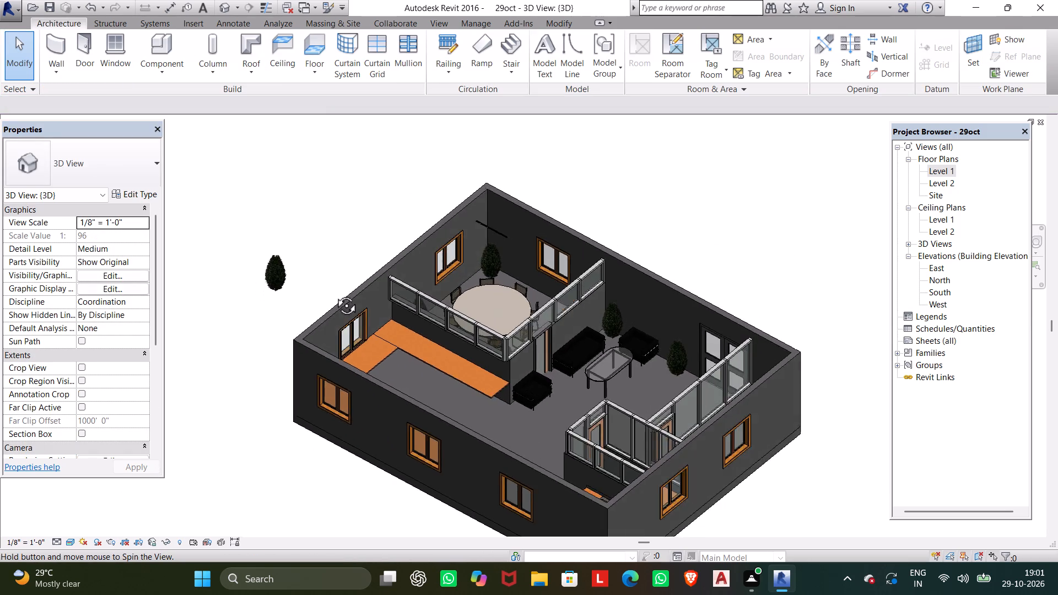
pyautogui.keyDown('shift'); pyautogui.moveTo(334, 293); pyautogui.dragTo(188, 282, button='middle'); pyautogui.keyUp('shift')
pyautogui.keyDown('shift'); pyautogui.moveTo(332, 288); pyautogui.dragTo(188, 282); pyautogui.keyUp('shift')
pyautogui.keyDown('shift'); pyautogui.moveTo(330, 277); pyautogui.dragTo(188, 282, button='right'); pyautogui.keyUp('shift')
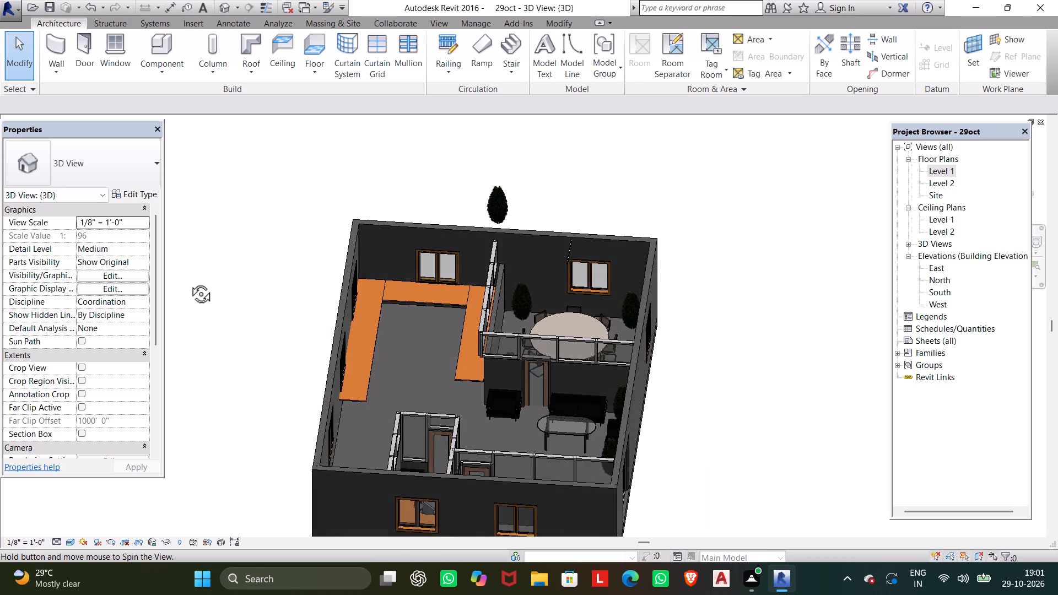
pyautogui.keyDown('shift'); pyautogui.moveTo(188, 282); pyautogui.dragTo(226, 301, button='middle'); pyautogui.keyUp('shift')
pyautogui.keyDown('shift'); pyautogui.moveTo(188, 282); pyautogui.dragTo(226, 301); pyautogui.keyUp('shift')
pyautogui.keyDown('shift'); pyautogui.moveTo(188, 282); pyautogui.dragTo(226, 301, button='right'); pyautogui.keyUp('shift')
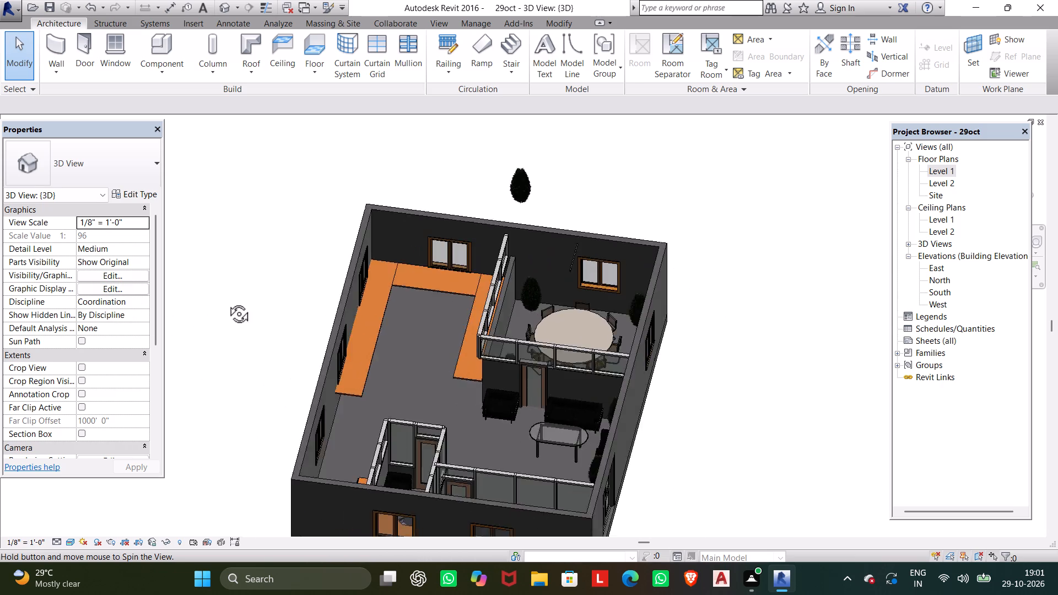
pyautogui.keyDown('shift'); pyautogui.moveTo(226, 301); pyautogui.dragTo(454, 258, button='right'); pyautogui.keyUp('shift')
pyautogui.keyDown('shift'); pyautogui.moveTo(226, 301); pyautogui.dragTo(454, 257); pyautogui.keyUp('shift')
pyautogui.keyDown('shift'); pyautogui.moveTo(226, 301); pyautogui.dragTo(454, 255, button='middle'); pyautogui.keyUp('shift')
# Shift the downlight strip toward the dining room's east wall by setting its placement dimension parallel to the south wall to 0.
pyautogui.click(427, 251)
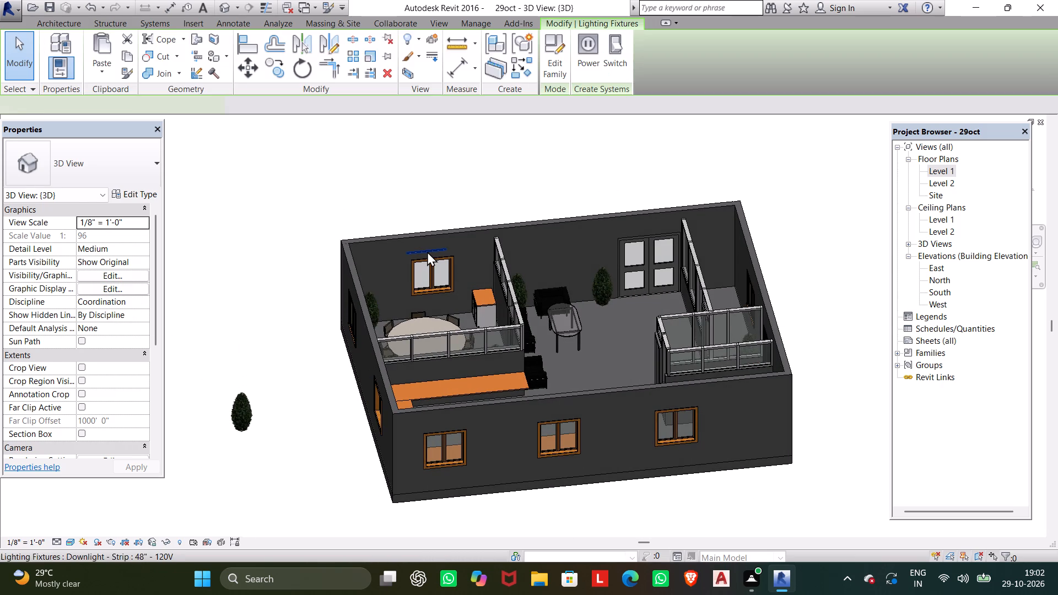
pyautogui.scroll(12, 430, 271)
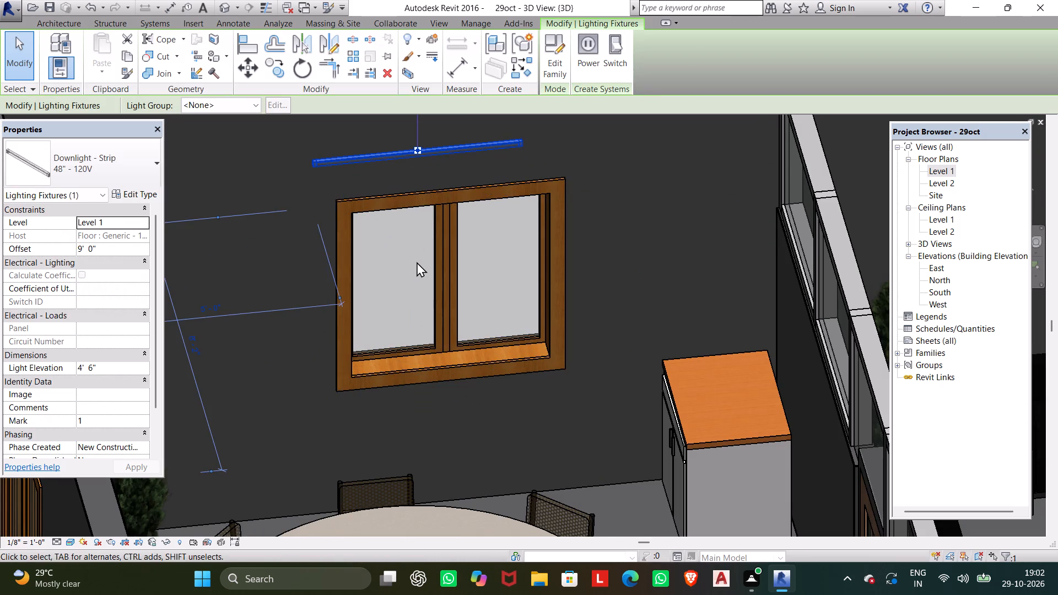
pyautogui.scroll(-1, 423, 282)
pyautogui.moveTo(431, 297); pyautogui.dragTo(546, 416, button='middle')
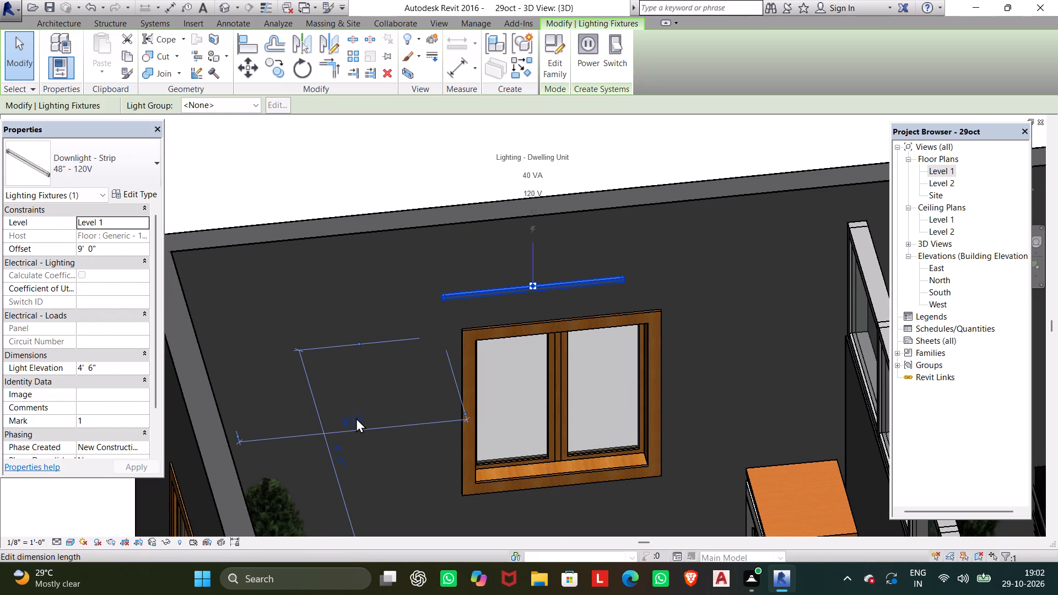
pyautogui.click(354, 416)
pyautogui.press('0')
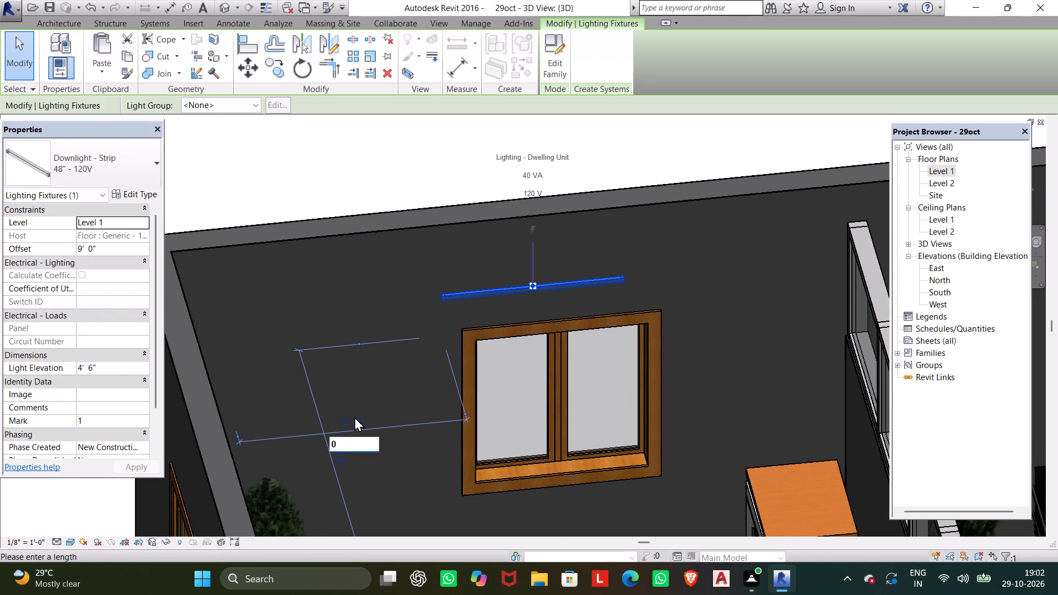
pyautogui.press('Return')
pyautogui.press('Escape')
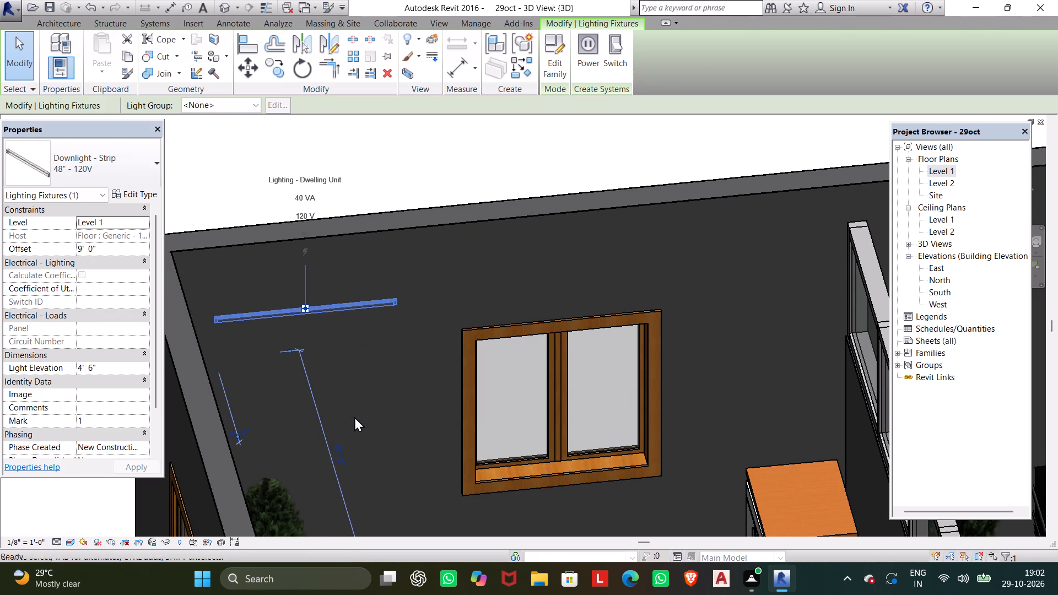
# Nudge the downlight strip four increments west, away from the dining room's east wall.
pyautogui.scroll(-5, 361, 405)
pyautogui.moveTo(344, 369); pyautogui.dragTo(222, 305, button='middle')
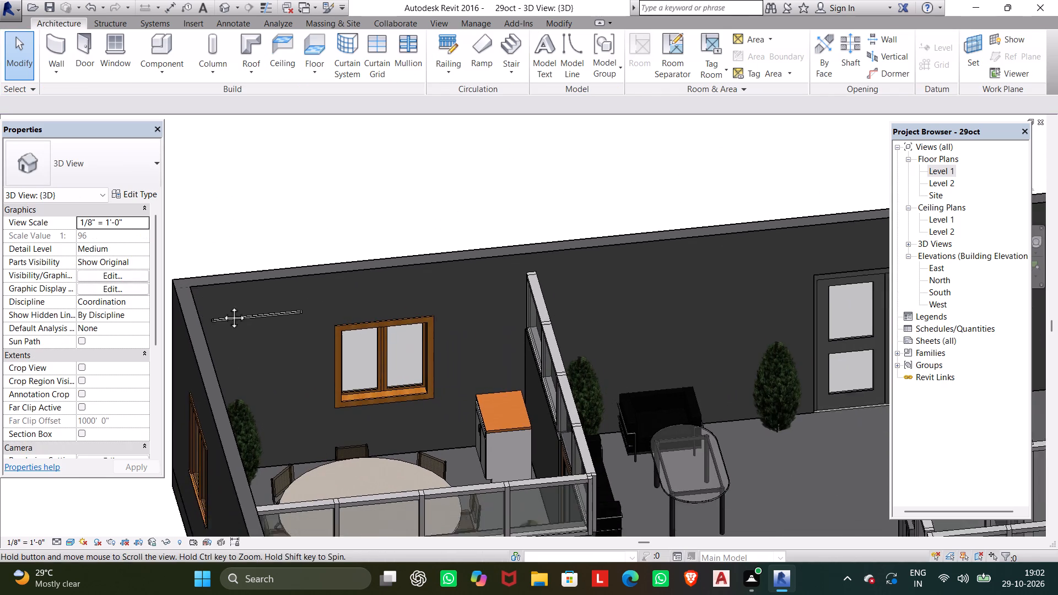
pyautogui.moveTo(222, 305); pyautogui.dragTo(203, 291, button='middle')
pyautogui.click(220, 265)
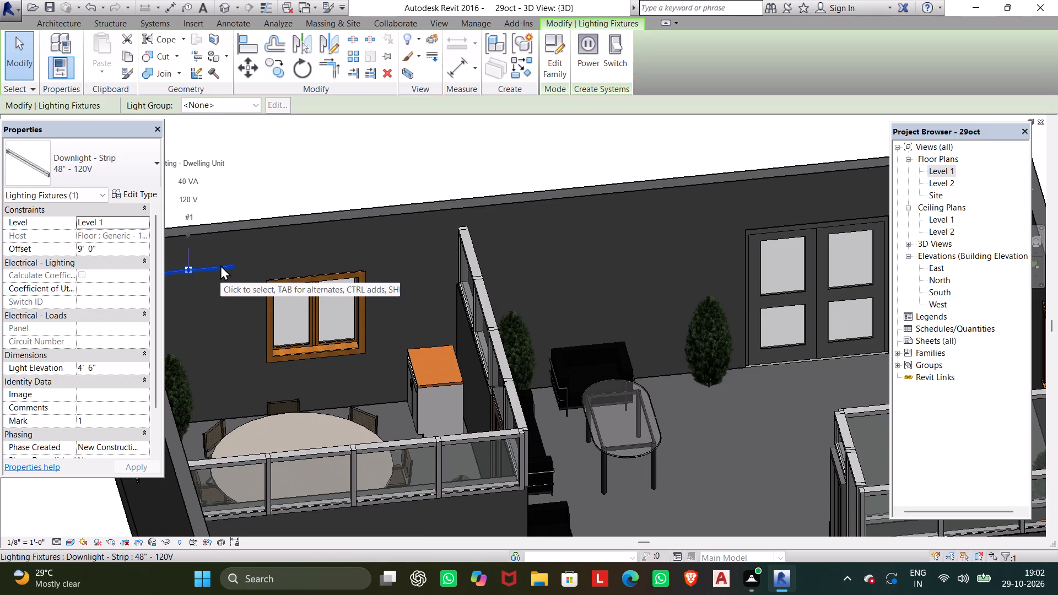
pyautogui.press('Right')
pyautogui.press('Right')
pyautogui.press('Right')
pyautogui.press('Right')
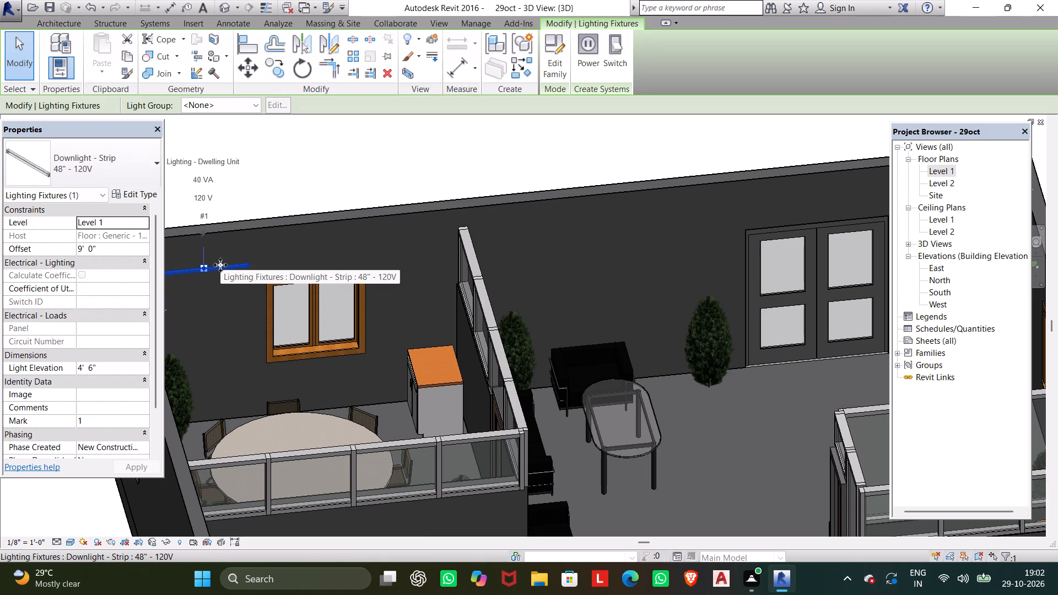
# Copy the downlight strip westward in line with itself, to the far side of the dining room near the glazed partition.
pyautogui.click(280, 62)
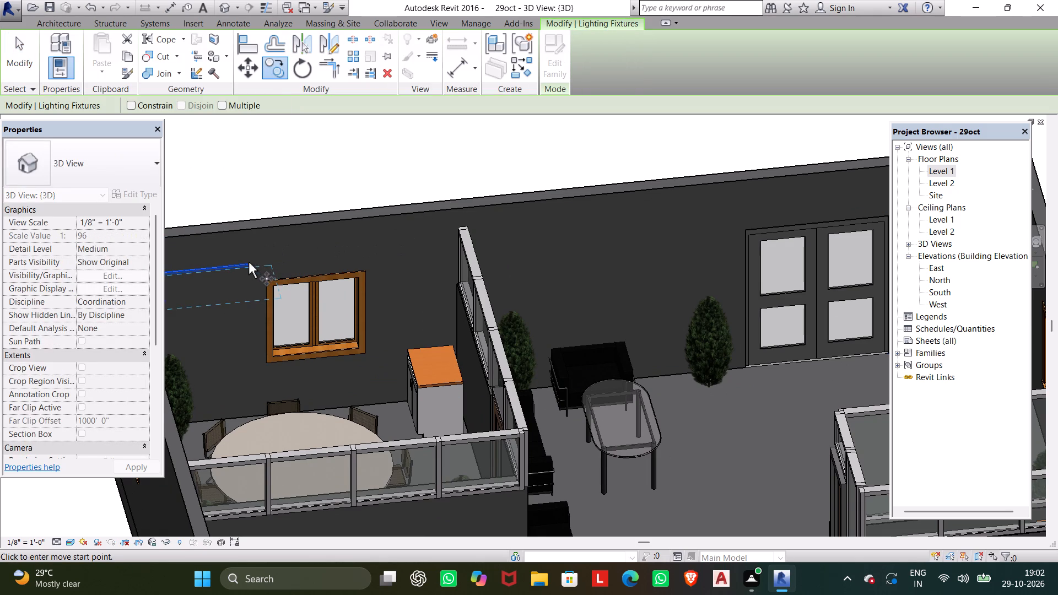
pyautogui.moveTo(245, 262); pyautogui.dragTo(400, 243)
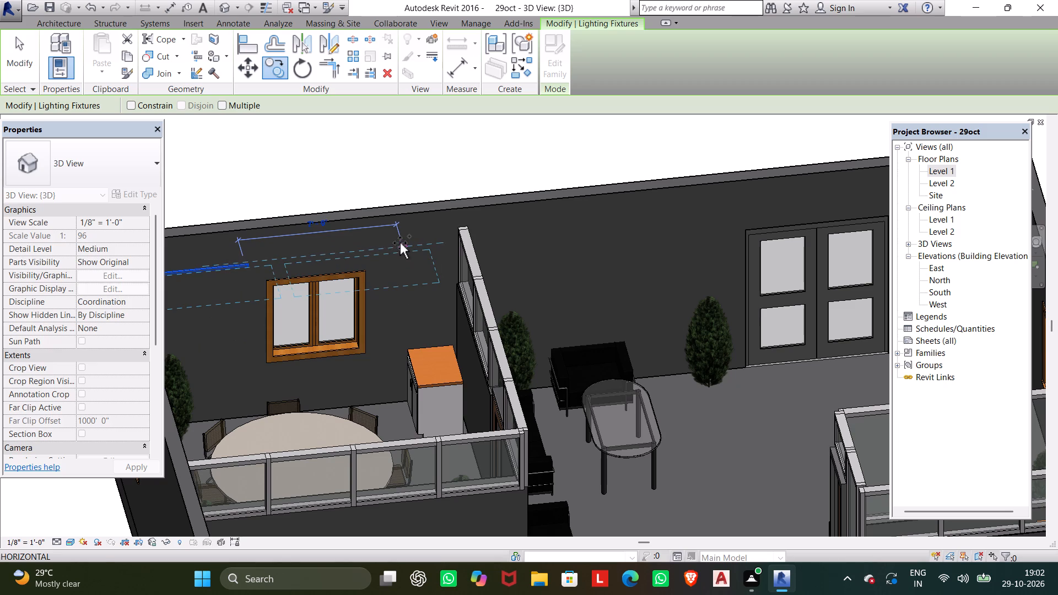
pyautogui.moveTo(400, 243); pyautogui.dragTo(406, 242)
pyautogui.click(406, 242)
pyautogui.scroll(-2, 433, 258)
pyautogui.moveTo(433, 258); pyautogui.dragTo(480, 255, button='middle')
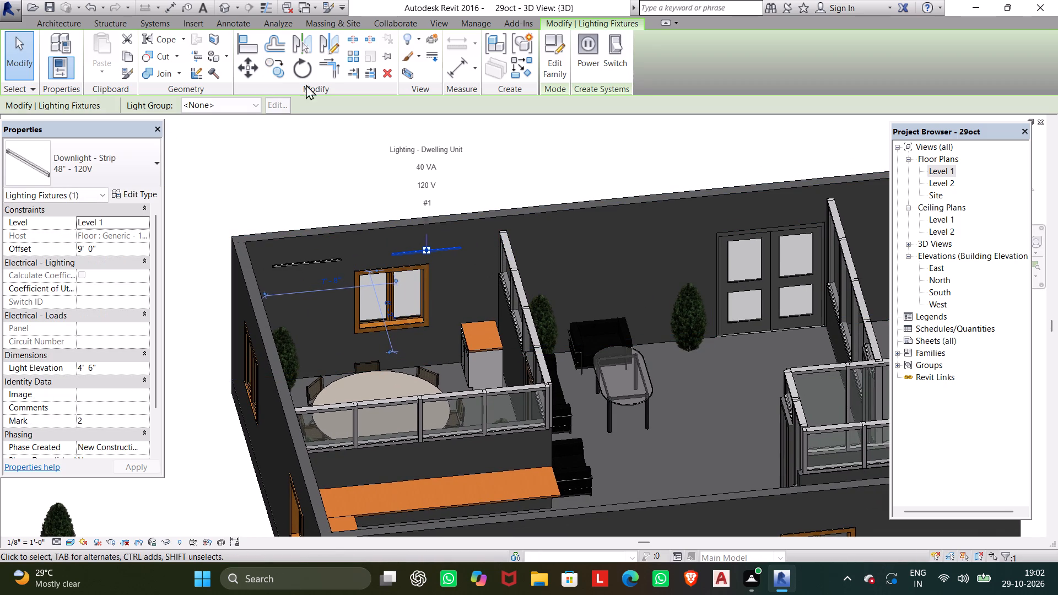
# Multiple-copy the second downlight strip westward to three spots: the seating area, near the double entrance door, and inside the southwest room.
pyautogui.click(278, 69)
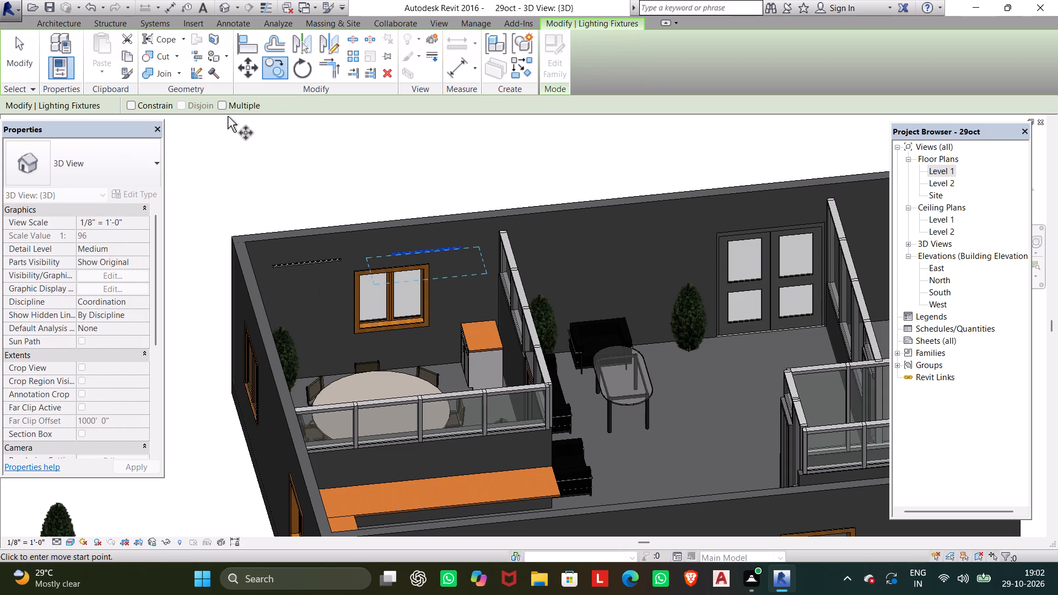
pyautogui.click(224, 101)
pyautogui.moveTo(455, 246); pyautogui.dragTo(573, 229)
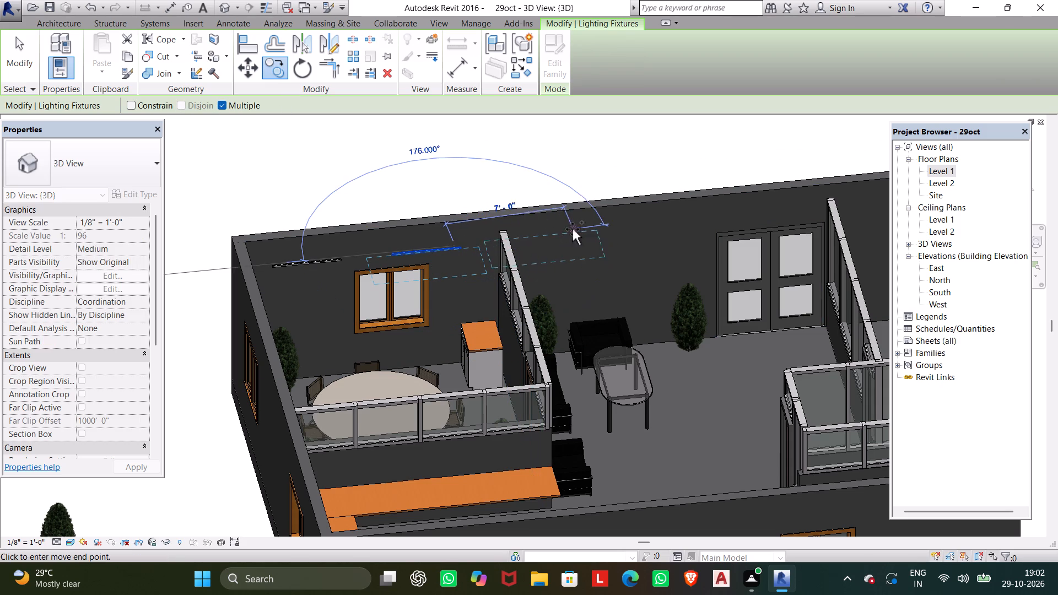
pyautogui.moveTo(573, 229); pyautogui.dragTo(620, 232)
pyautogui.click(617, 231)
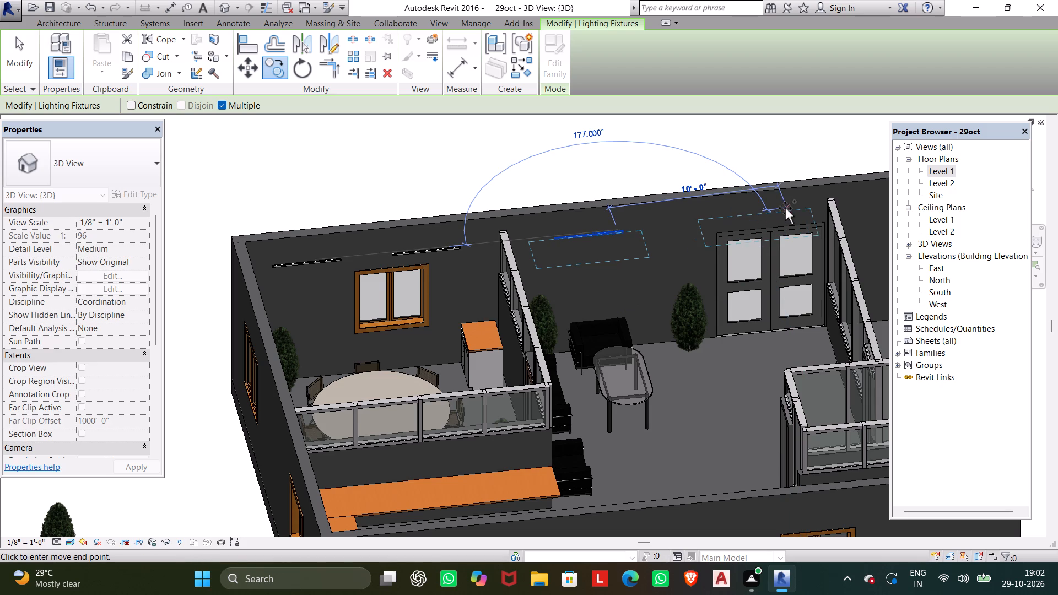
pyautogui.click(785, 208)
pyautogui.scroll(-2, 754, 208)
pyautogui.moveTo(754, 209); pyautogui.dragTo(375, 194, button='middle')
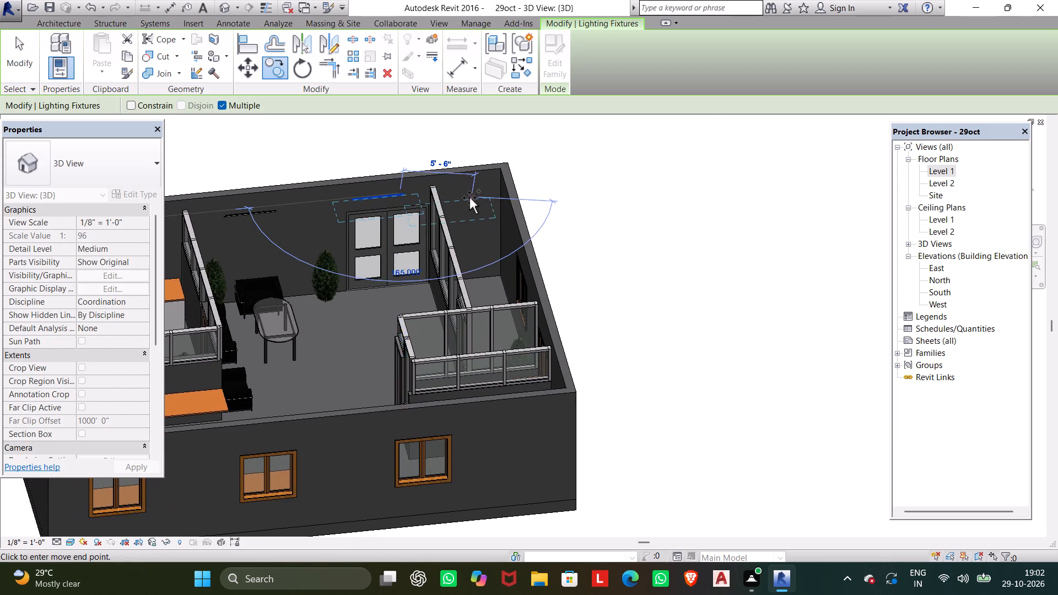
pyautogui.scroll(5, 466, 196)
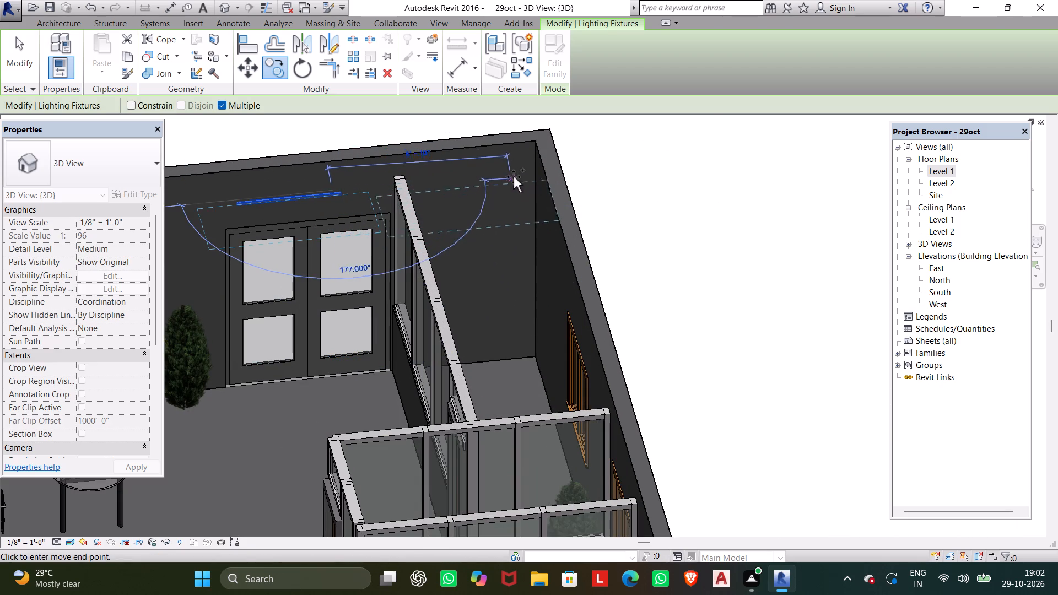
pyautogui.click(512, 169)
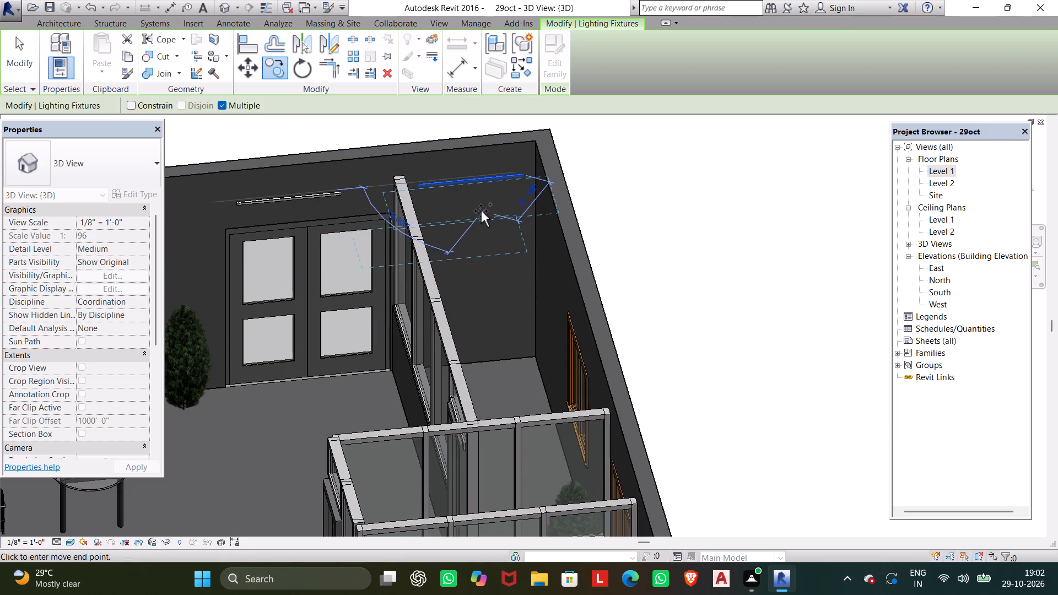
pyautogui.press('Escape')
# Examine the copied downlight strips along the south wall from the southwest room to the dining room in 3D.
pyautogui.moveTo(481, 211); pyautogui.dragTo(603, 237, button='middle')
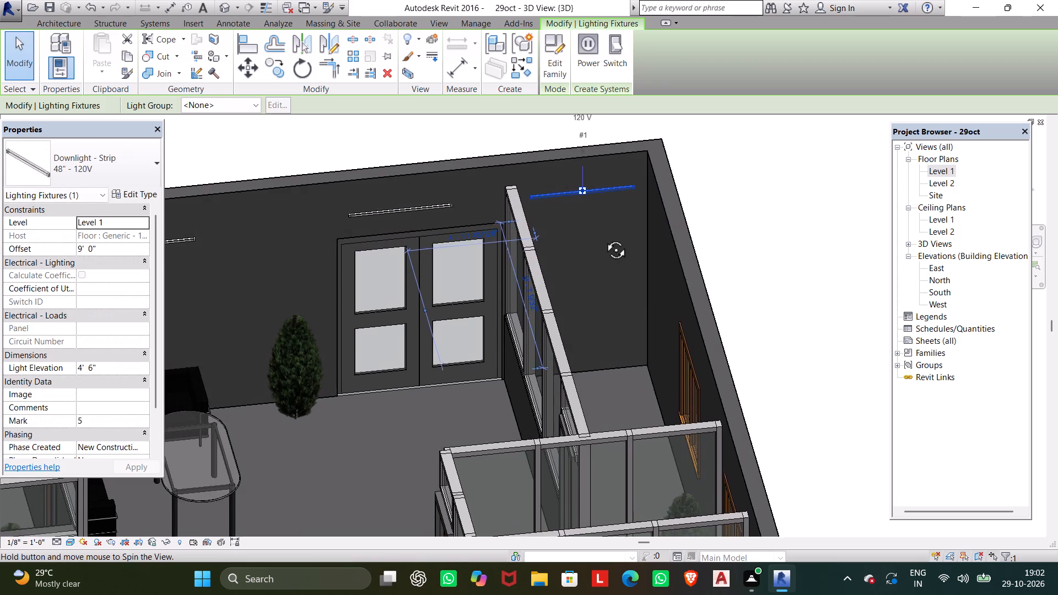
pyautogui.moveTo(603, 237); pyautogui.dragTo(752, 214, button='middle')
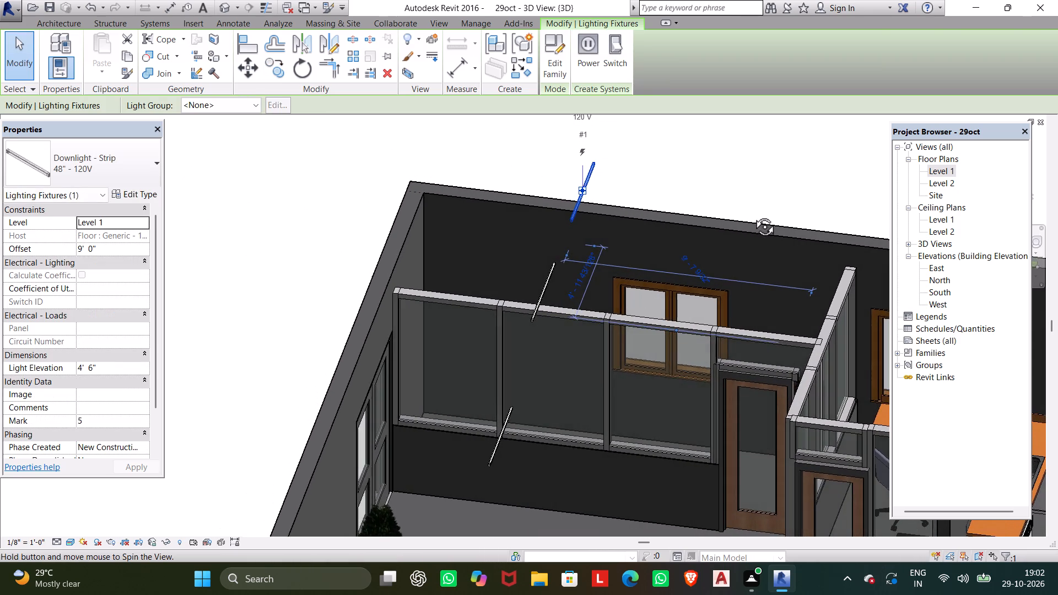
pyautogui.moveTo(752, 214); pyautogui.dragTo(617, 237, button='middle')
pyautogui.scroll(-1, 391, 259)
pyautogui.moveTo(392, 259); pyautogui.dragTo(643, 268, button='middle')
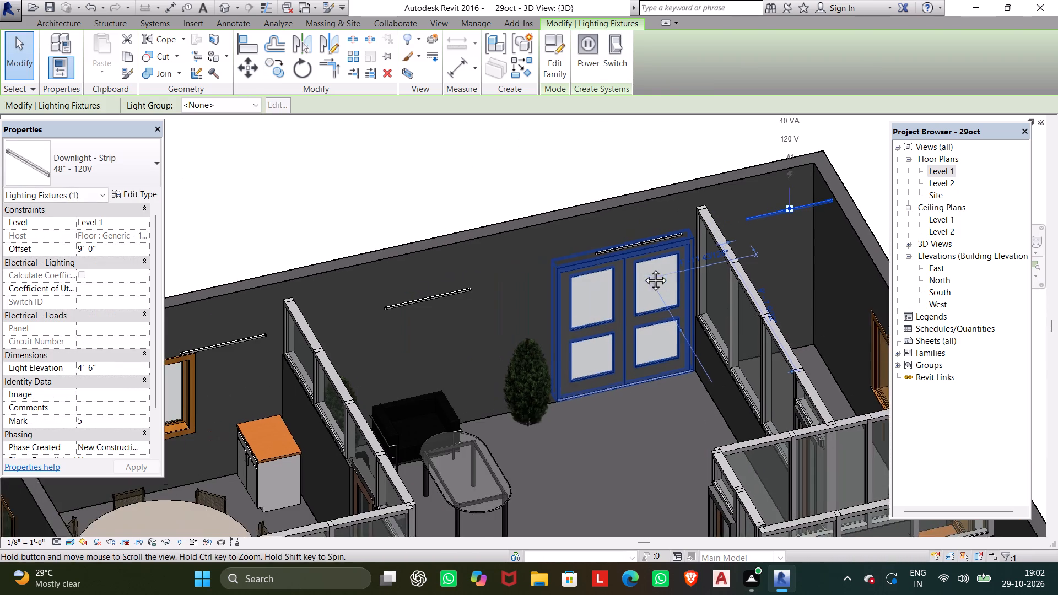
pyautogui.moveTo(643, 268); pyautogui.dragTo(651, 266, button='middle')
pyautogui.moveTo(436, 340); pyautogui.dragTo(563, 344, button='middle')
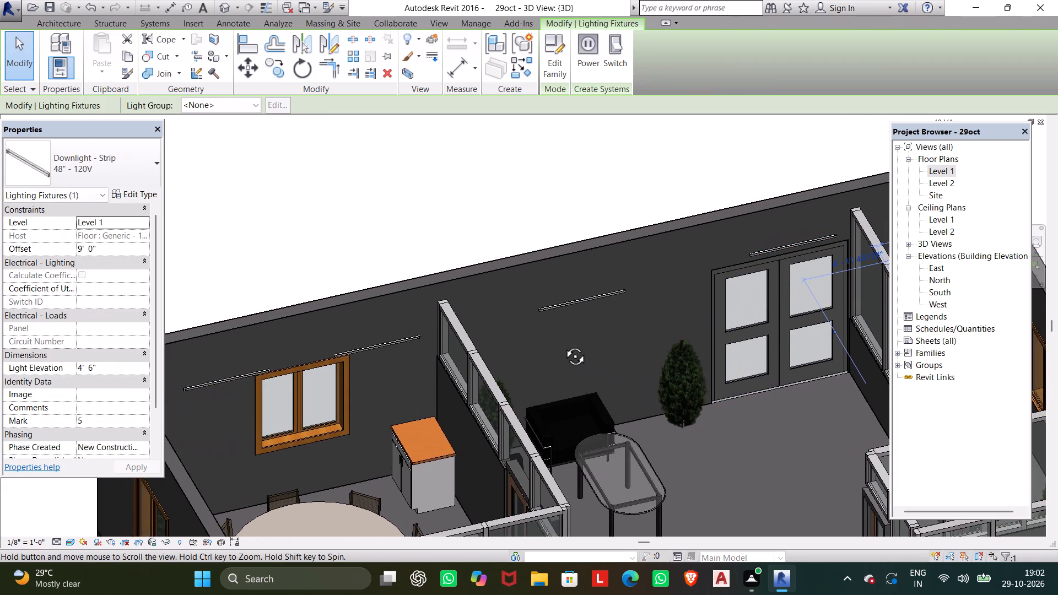
pyautogui.moveTo(563, 344); pyautogui.dragTo(616, 345, button='middle')
pyautogui.scroll(-1, 611, 349)
pyautogui.moveTo(613, 347); pyautogui.dragTo(698, 251, button='middle')
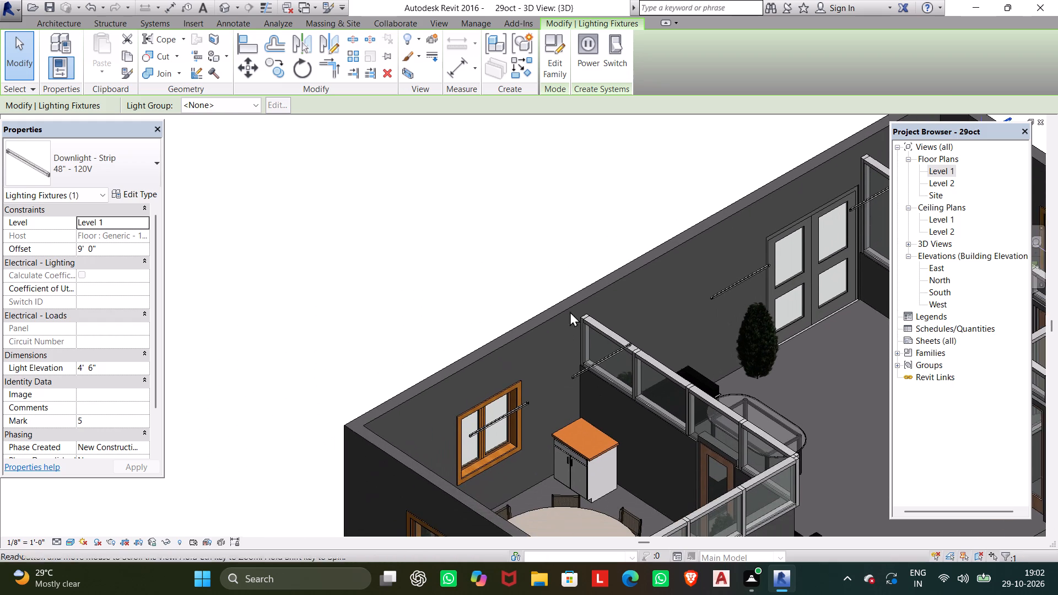
pyautogui.scroll(-1, 595, 328)
pyautogui.moveTo(563, 343); pyautogui.dragTo(619, 356, button='middle')
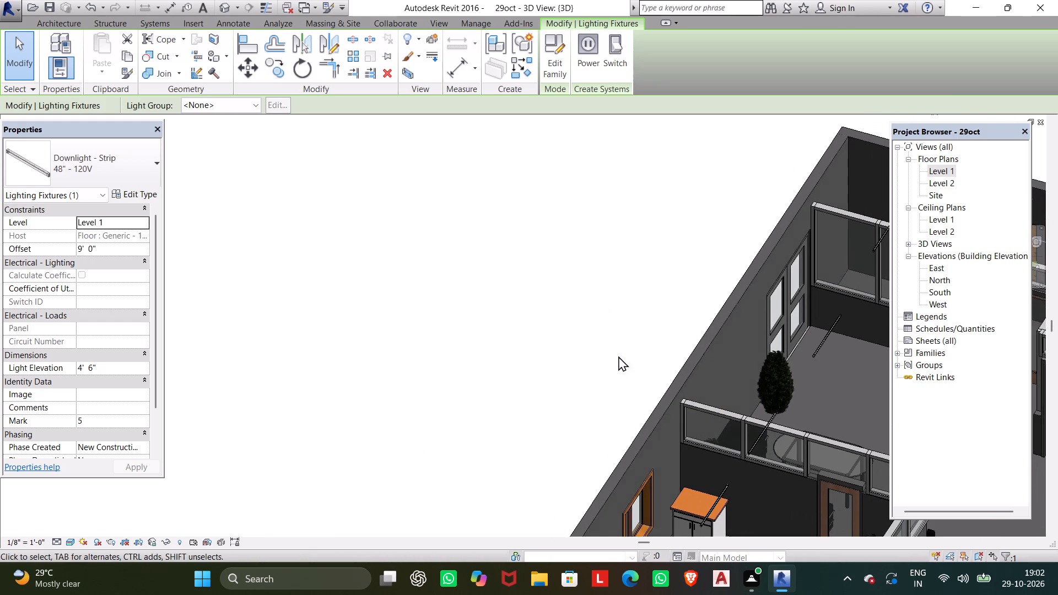
pyautogui.moveTo(692, 403); pyautogui.dragTo(597, 302, button='middle')
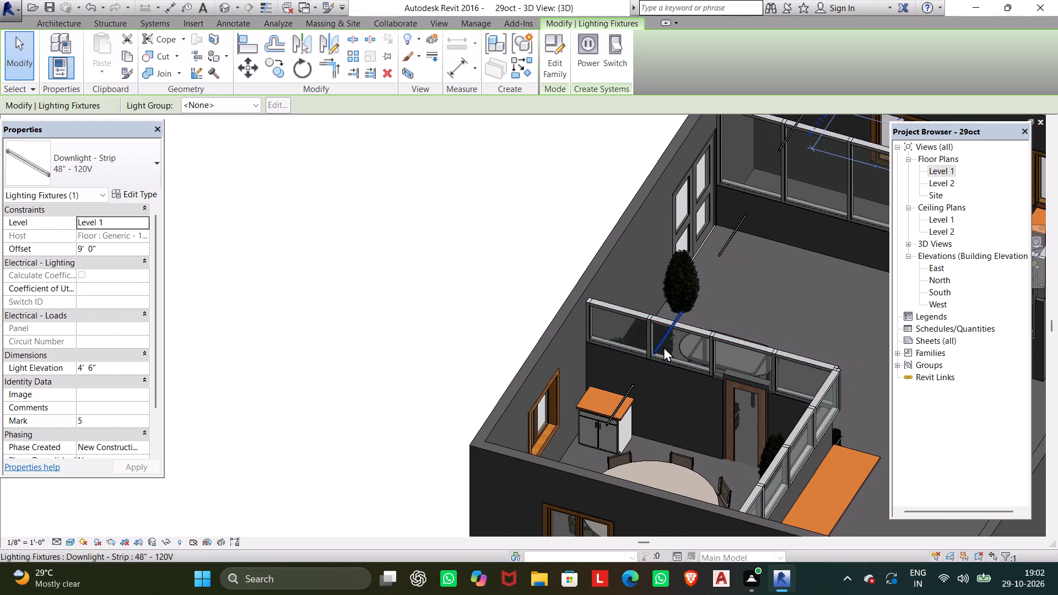
# Inspect the properties of the individual downlight strips in the dining room, beside the glazed partition and near the entrance door.
pyautogui.click(620, 399)
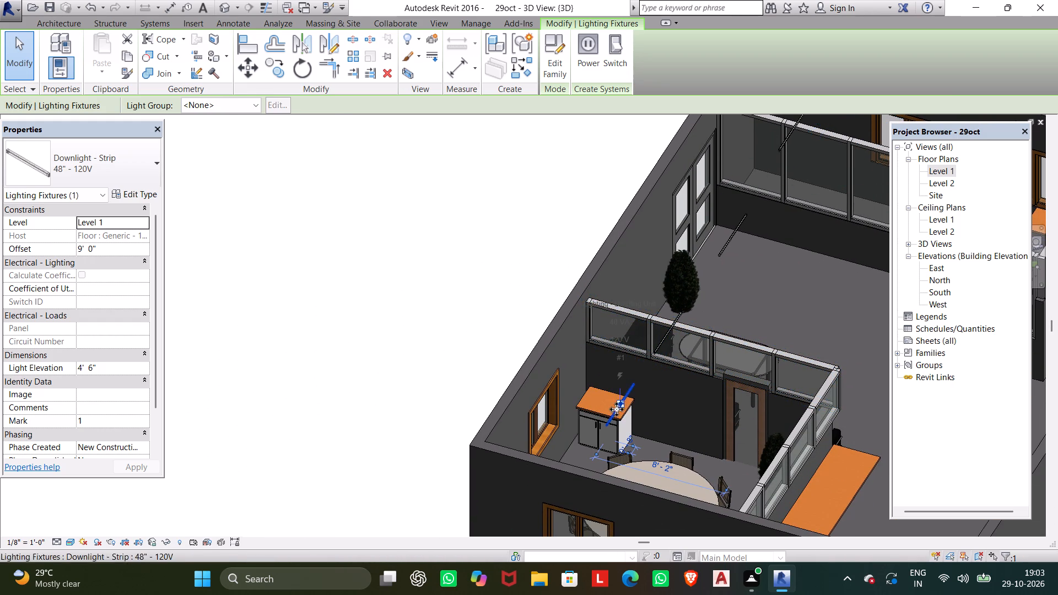
pyautogui.click(731, 236)
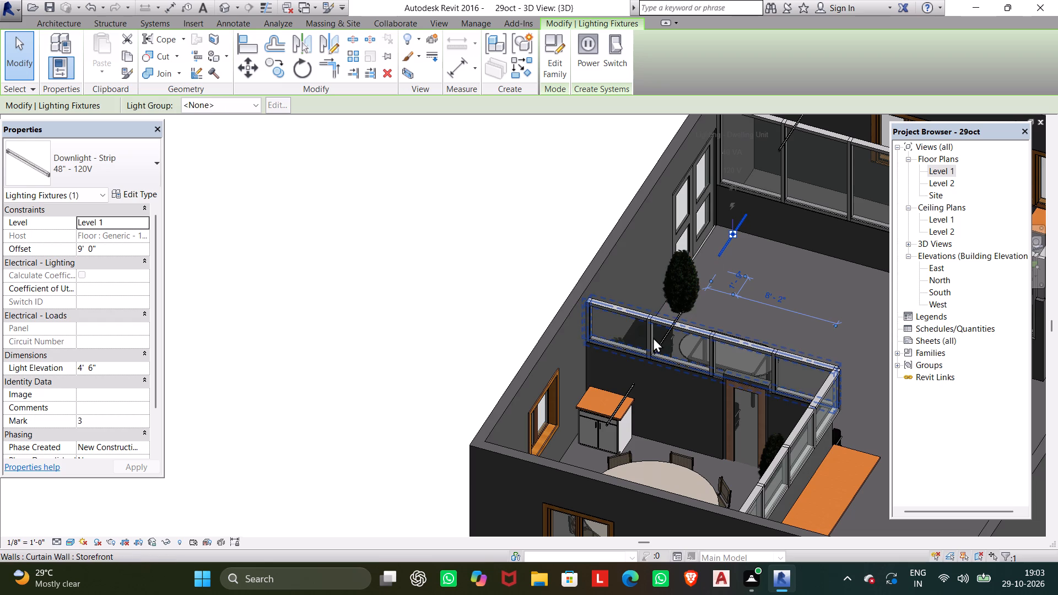
pyautogui.scroll(5, 658, 349)
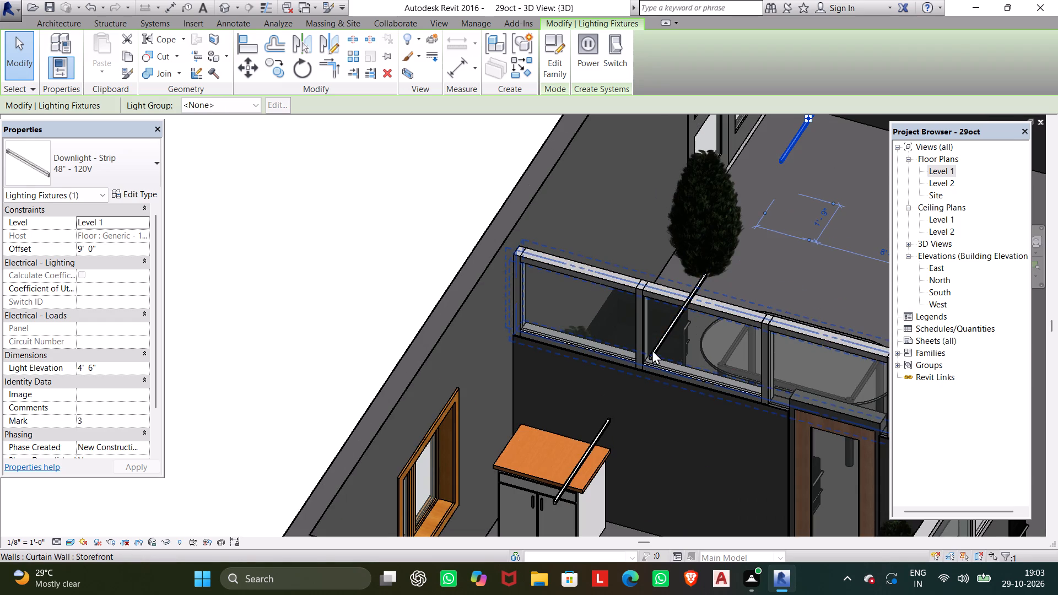
pyautogui.scroll(8, 667, 338)
pyautogui.click(622, 387)
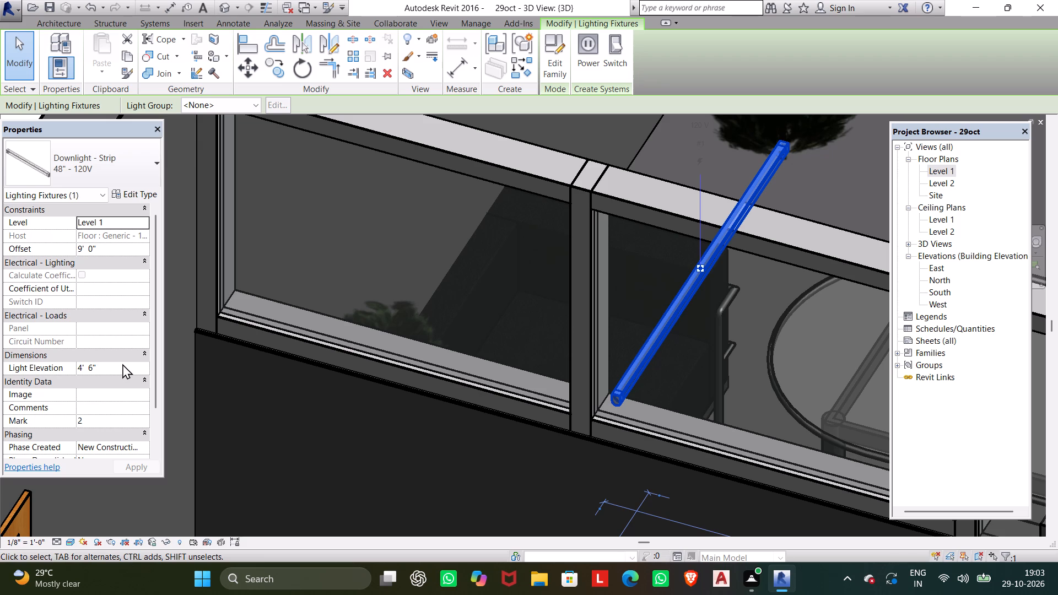
pyautogui.scroll(-4, 125, 362)
pyautogui.scroll(-4, 269, 289)
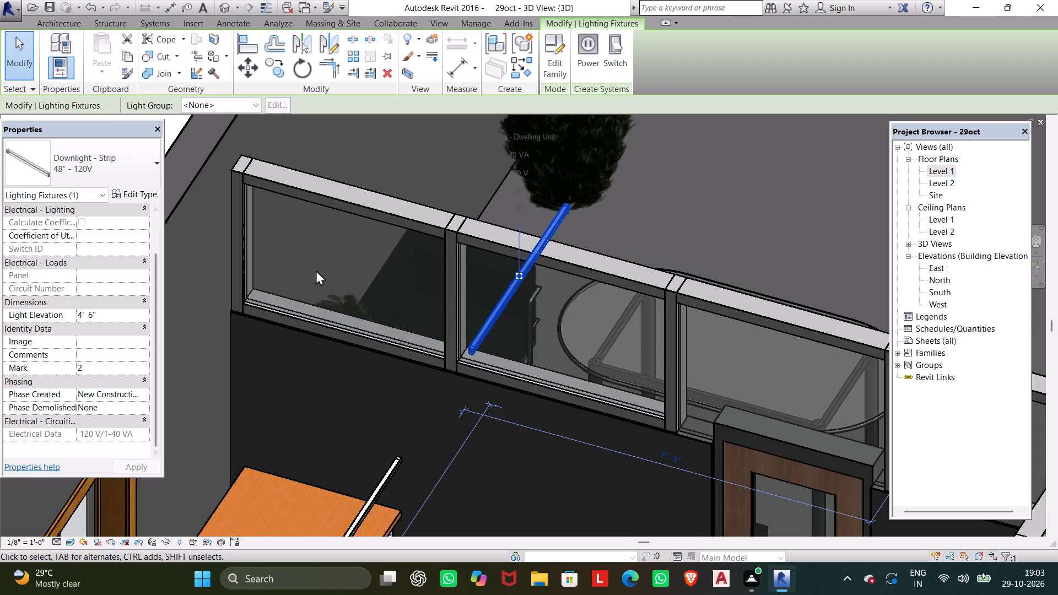
pyautogui.scroll(-3, 338, 261)
# Nudge the dining room's easternmost downlight strip from over the cabinet toward the window in the south wall.
pyautogui.click(359, 424)
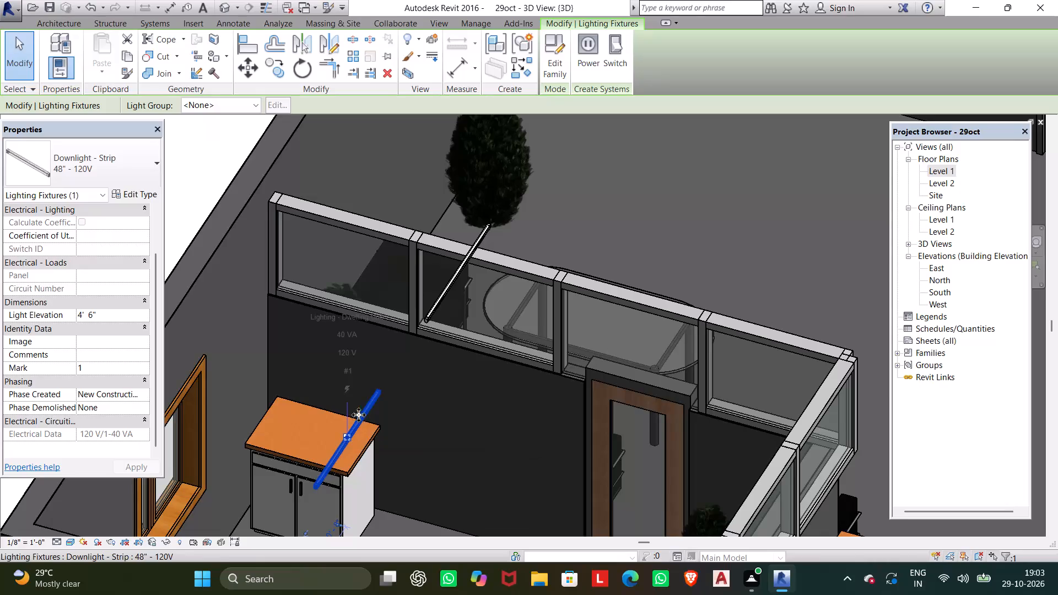
pyautogui.press('Left')
pyautogui.press('Left')
pyautogui.press('Left')
pyautogui.press('Left')
pyautogui.press('Left')
pyautogui.press('Left')
pyautogui.press('Left')
pyautogui.press('Left')
pyautogui.press('Left')
pyautogui.press('Left')
pyautogui.press('Left')
pyautogui.press('Left')
pyautogui.press('Left')
pyautogui.press('Left')
pyautogui.press('Left')
pyautogui.press('Left')
pyautogui.press('Left')
pyautogui.press('Left')
pyautogui.press('Left')
pyautogui.press('Left')
pyautogui.press('Left')
pyautogui.press('Left')
pyautogui.press('Left')
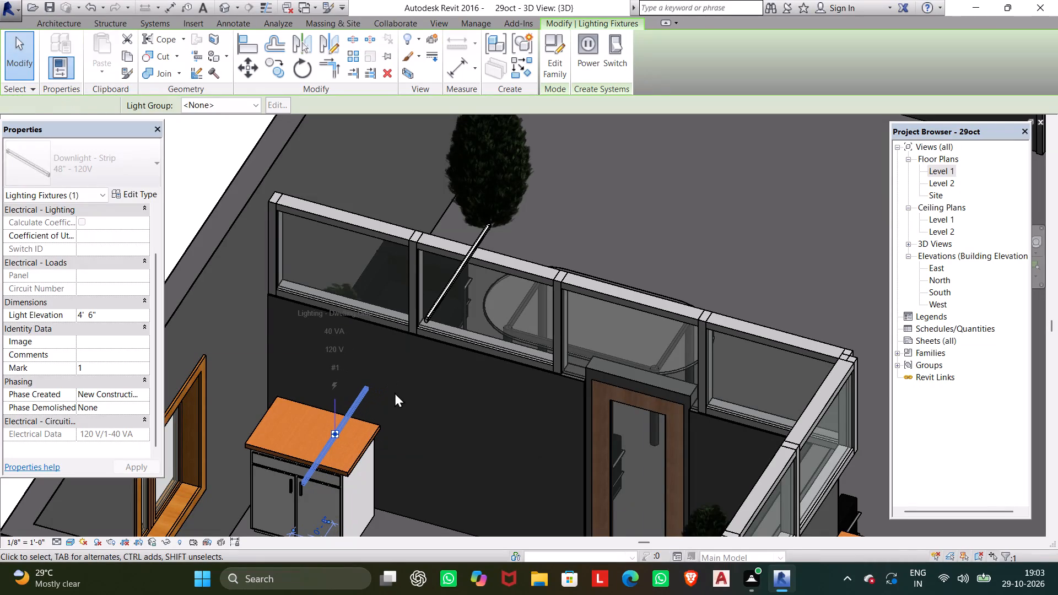
pyautogui.press('Left')
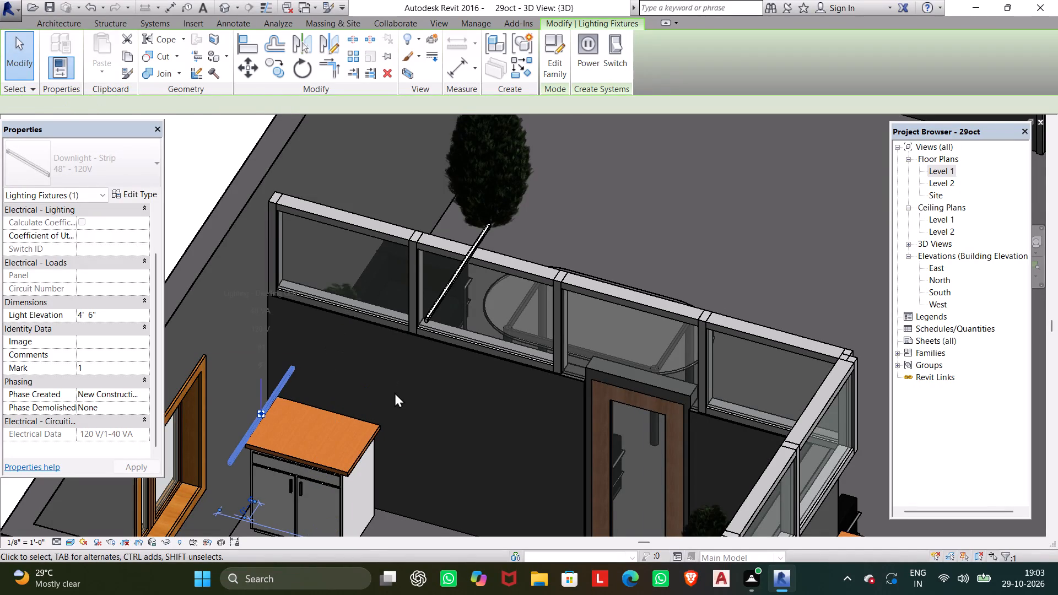
pyautogui.scroll(-3, 392, 394)
pyautogui.moveTo(394, 394); pyautogui.dragTo(670, 401, button='middle')
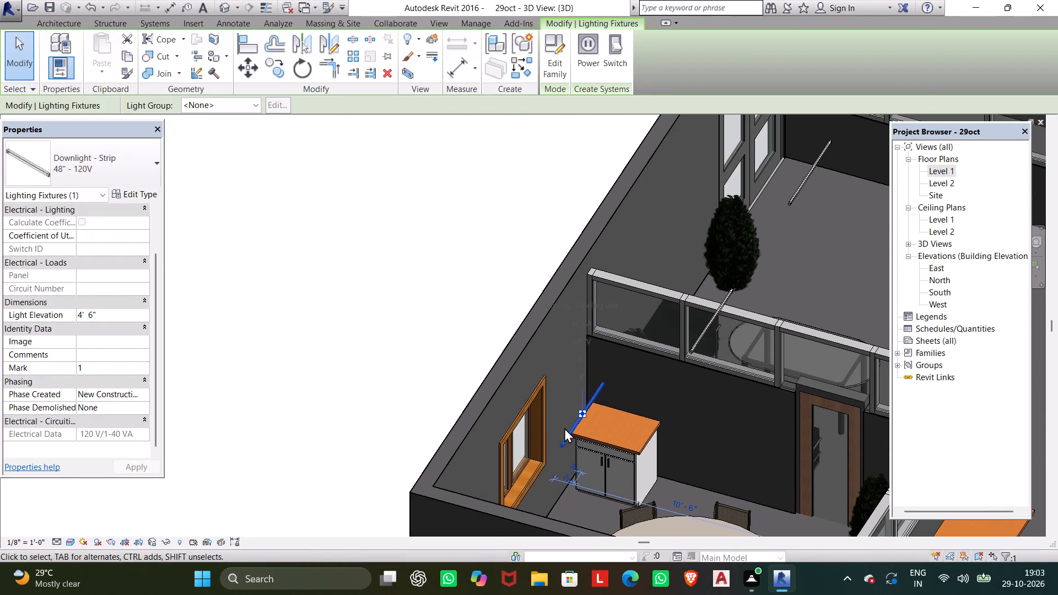
pyautogui.scroll(6, 575, 428)
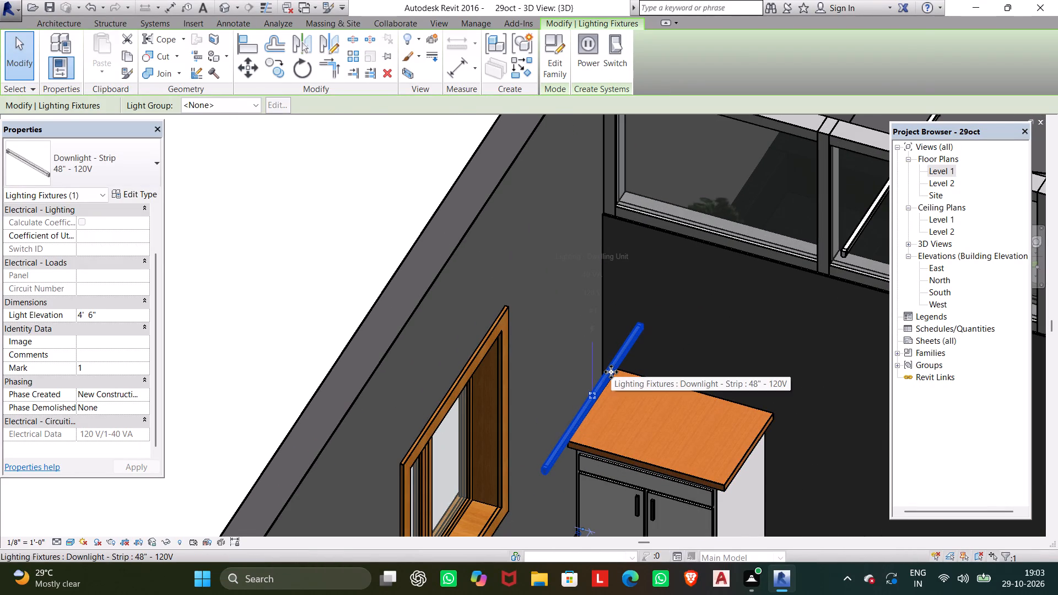
pyautogui.press('Left')
pyautogui.press('Left')
pyautogui.press('Left')
pyautogui.press('Left')
pyautogui.press('Left')
pyautogui.press('Left')
pyautogui.press('Left')
pyautogui.press('Left')
pyautogui.press('Left')
pyautogui.press('Left')
pyautogui.press('Left')
pyautogui.press('Left')
pyautogui.press('Left')
pyautogui.press('Left')
pyautogui.press('Left')
pyautogui.press('Left')
pyautogui.press('Left')
pyautogui.press('Left')
pyautogui.press('Left')
pyautogui.press('Left')
pyautogui.press('Left')
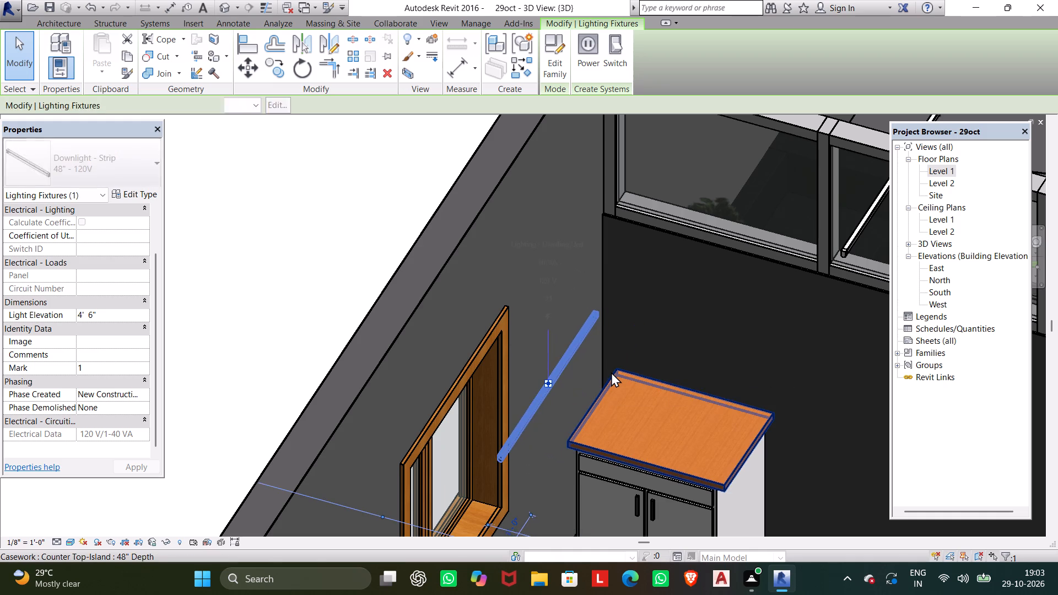
pyautogui.press('Left')
pyautogui.press('Left')
pyautogui.press('Left')
pyautogui.press('Left')
pyautogui.press('Left')
pyautogui.press('Left')
pyautogui.press('Left')
pyautogui.press('Left')
pyautogui.press('Left')
pyautogui.press('Left')
pyautogui.press('Left')
pyautogui.press('Left')
pyautogui.press('Left')
pyautogui.press('Left')
pyautogui.press('Left')
pyautogui.press('Left')
pyautogui.press('Left')
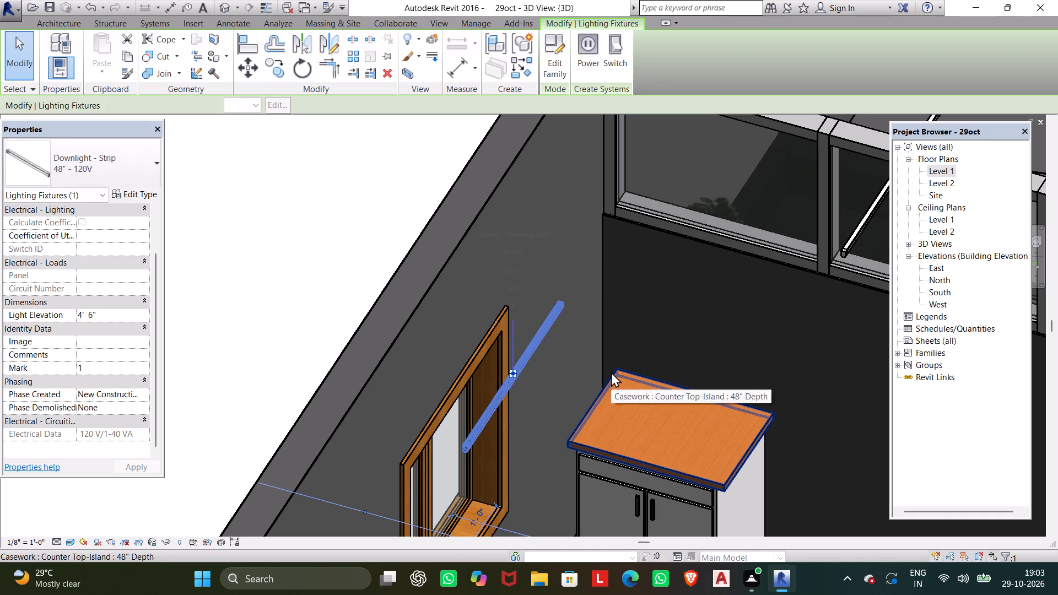
pyautogui.press('Left')
pyautogui.press('Left')
pyautogui.press('Left')
pyautogui.press('Left')
pyautogui.press('Left')
pyautogui.press('Left')
pyautogui.press('Left')
pyautogui.press('Left')
pyautogui.press('Left')
pyautogui.press('Left')
pyautogui.press('Left')
pyautogui.press('Left')
pyautogui.press('Left')
pyautogui.press('Left')
pyautogui.press('Left')
pyautogui.press('Left')
pyautogui.press('Left')
pyautogui.press('Left')
pyautogui.press('Left')
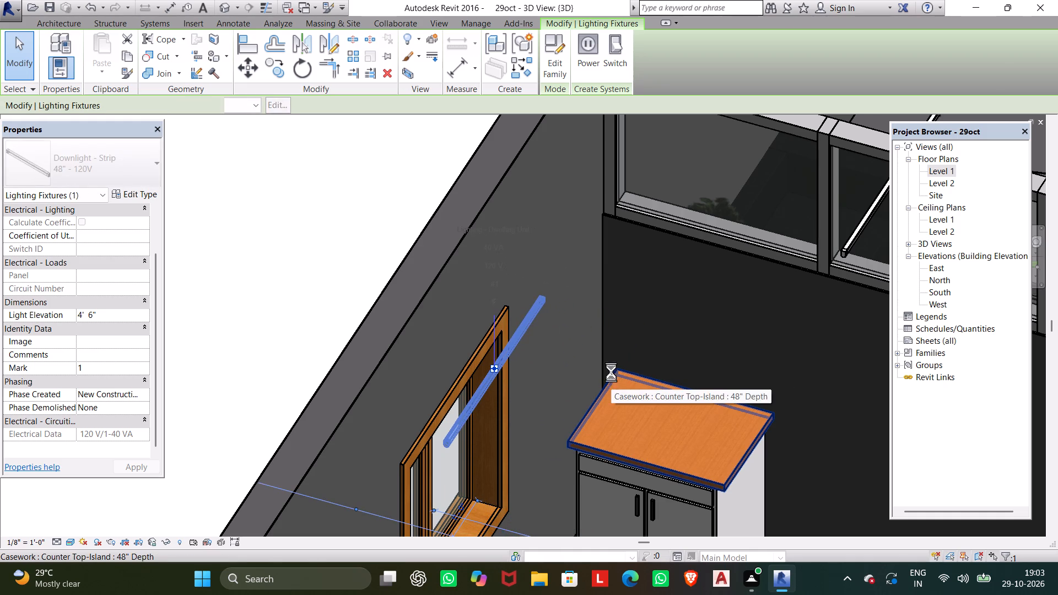
pyautogui.press('Left')
pyautogui.press('Left')
pyautogui.press('Left')
pyautogui.press('Left')
pyautogui.press('Left')
pyautogui.press('Left')
pyautogui.press('Left')
pyautogui.press('Left')
pyautogui.press('Left')
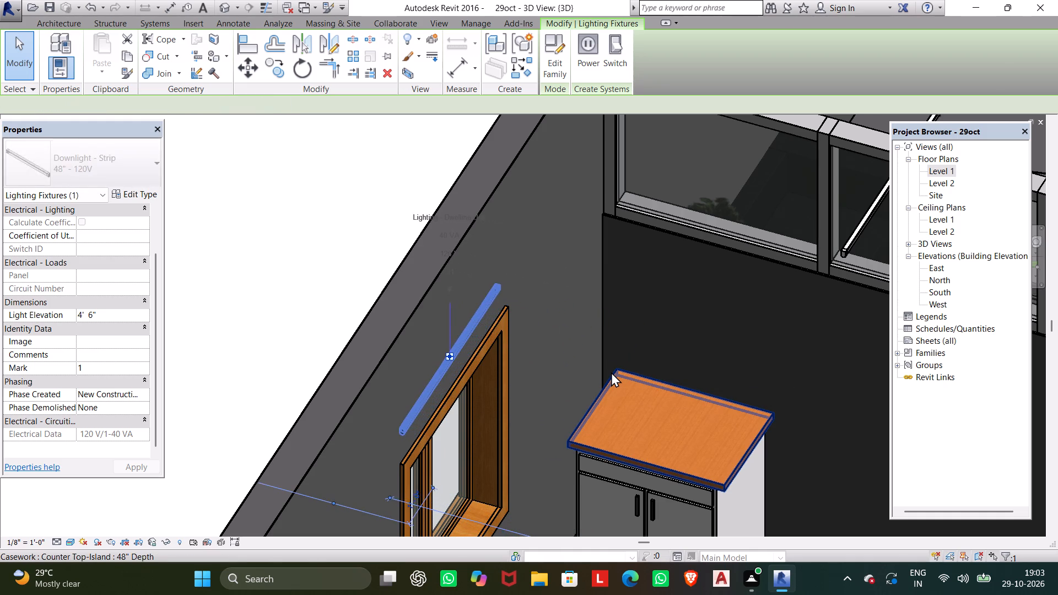
pyautogui.press('Left')
pyautogui.press('Left')
pyautogui.press('Left')
pyautogui.press('Left')
pyautogui.press('Left')
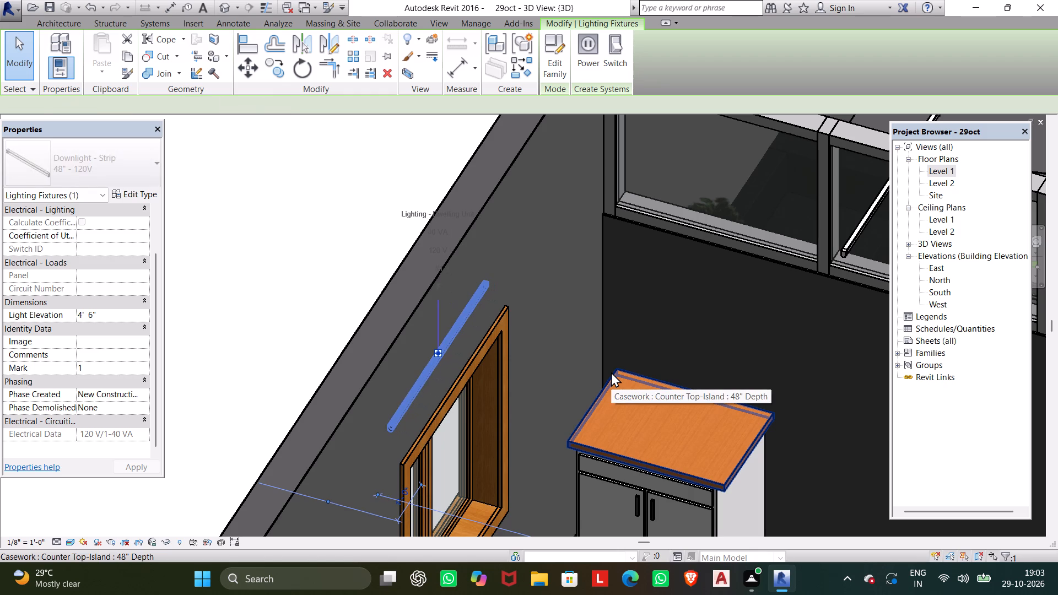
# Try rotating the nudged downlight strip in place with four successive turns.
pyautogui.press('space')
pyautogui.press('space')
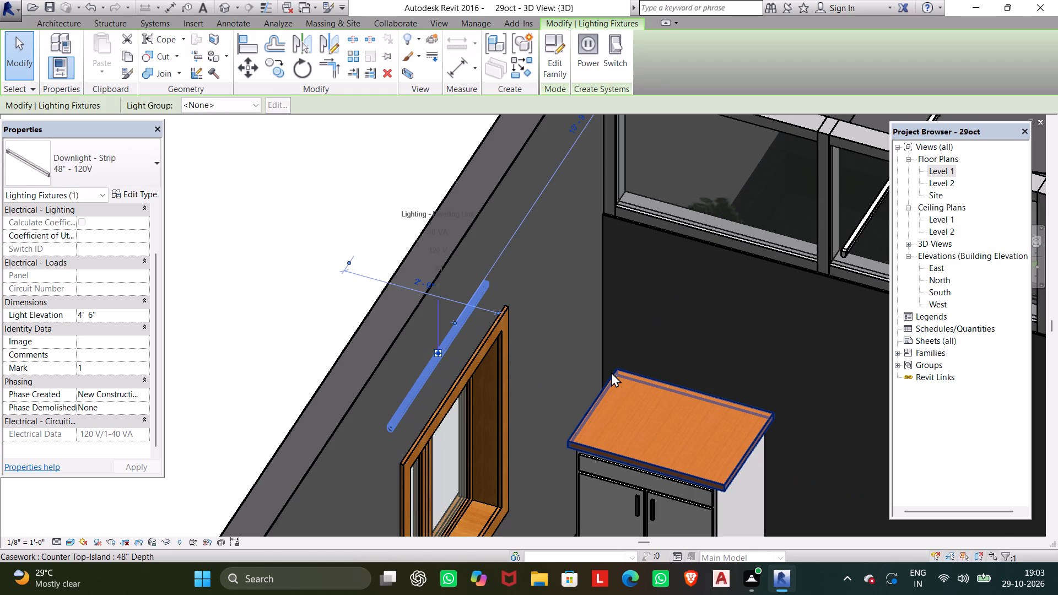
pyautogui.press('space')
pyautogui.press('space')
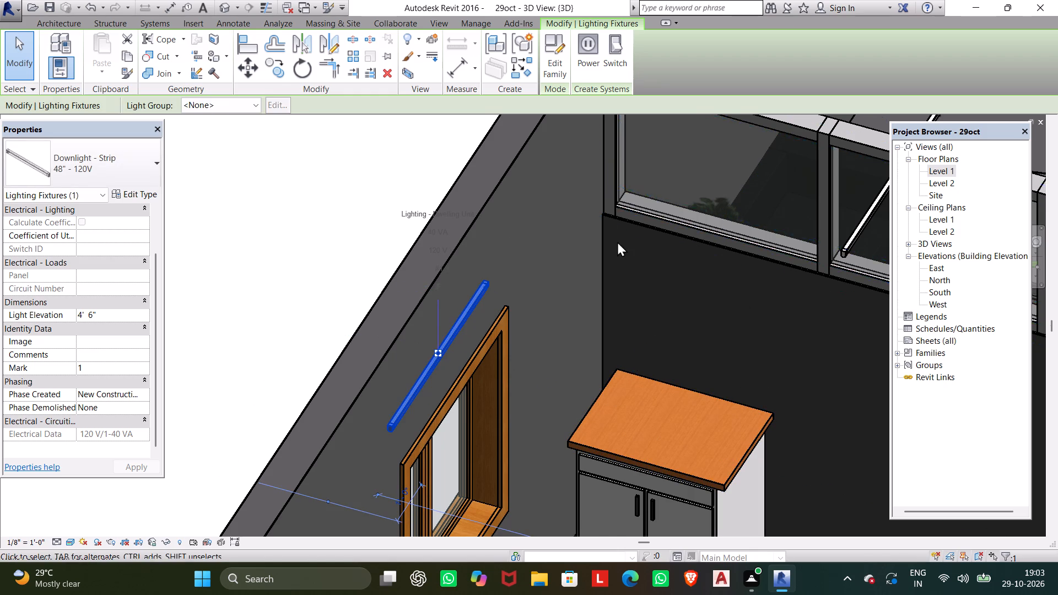
# Examine the downlight strip's placement in 3D from several angles, including from above the dining room.
pyautogui.scroll(-2, 592, 242)
pyautogui.moveTo(602, 241); pyautogui.dragTo(711, 247, button='middle')
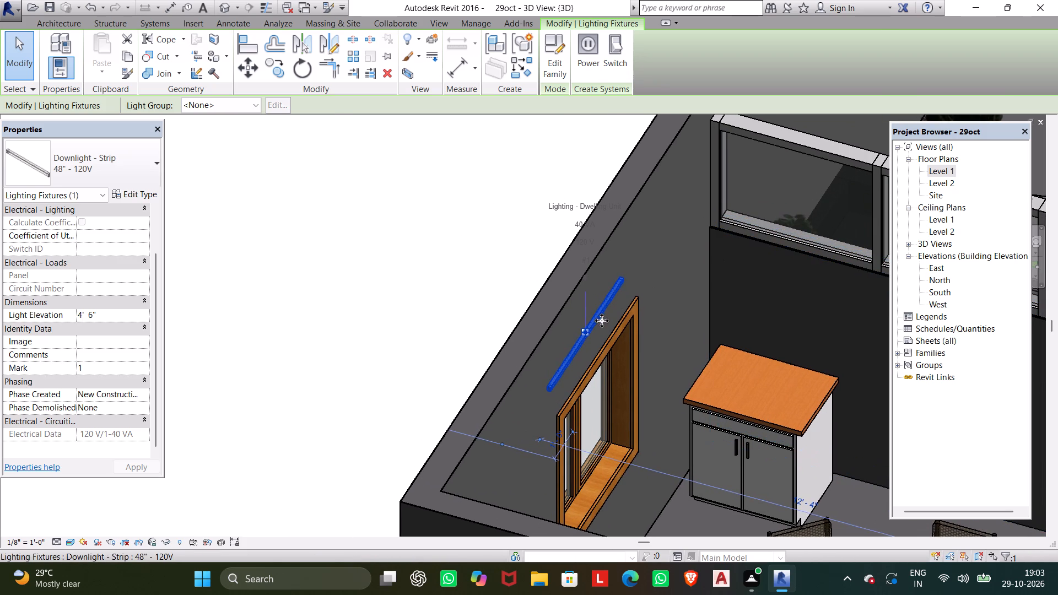
pyautogui.press('Escape')
pyautogui.moveTo(549, 401); pyautogui.dragTo(652, 412, button='middle')
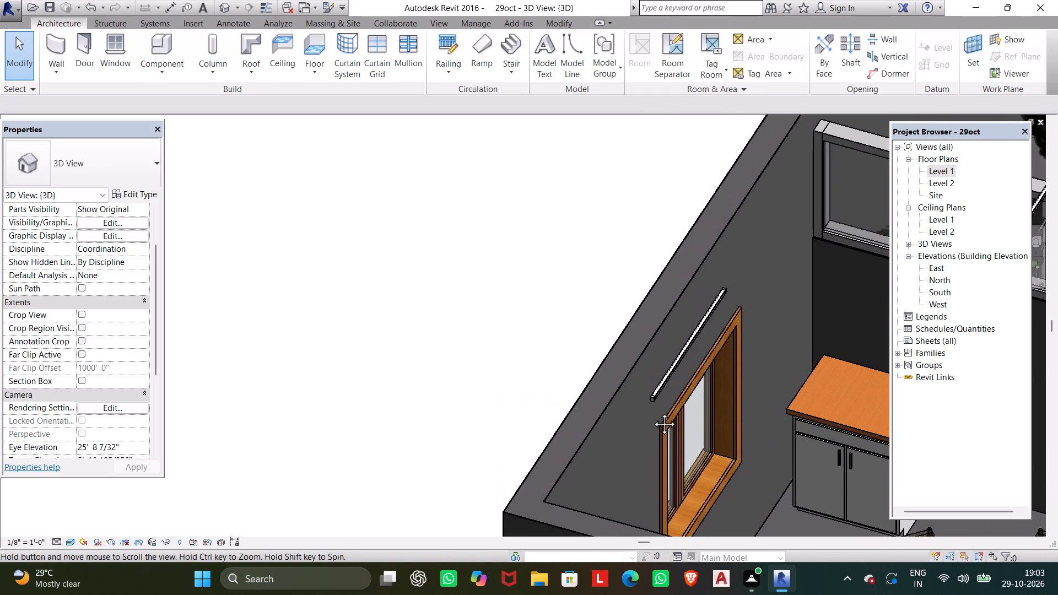
pyautogui.moveTo(652, 412); pyautogui.dragTo(331, 371, button='middle')
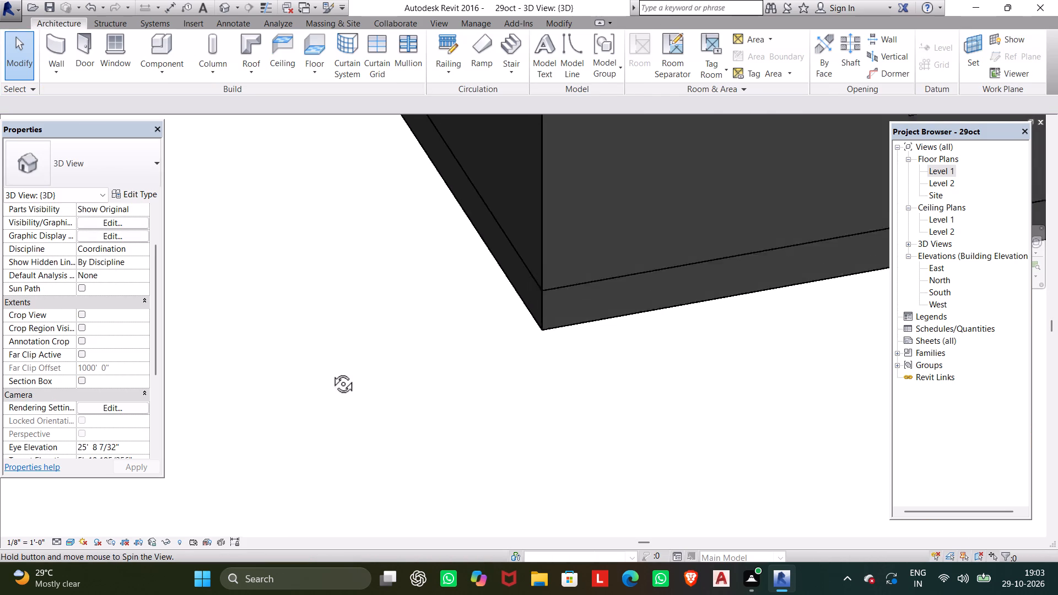
pyautogui.moveTo(331, 371); pyautogui.dragTo(372, 499, button='middle')
pyautogui.scroll(-5, 376, 454)
pyautogui.moveTo(362, 414); pyautogui.dragTo(784, 594, button='middle')
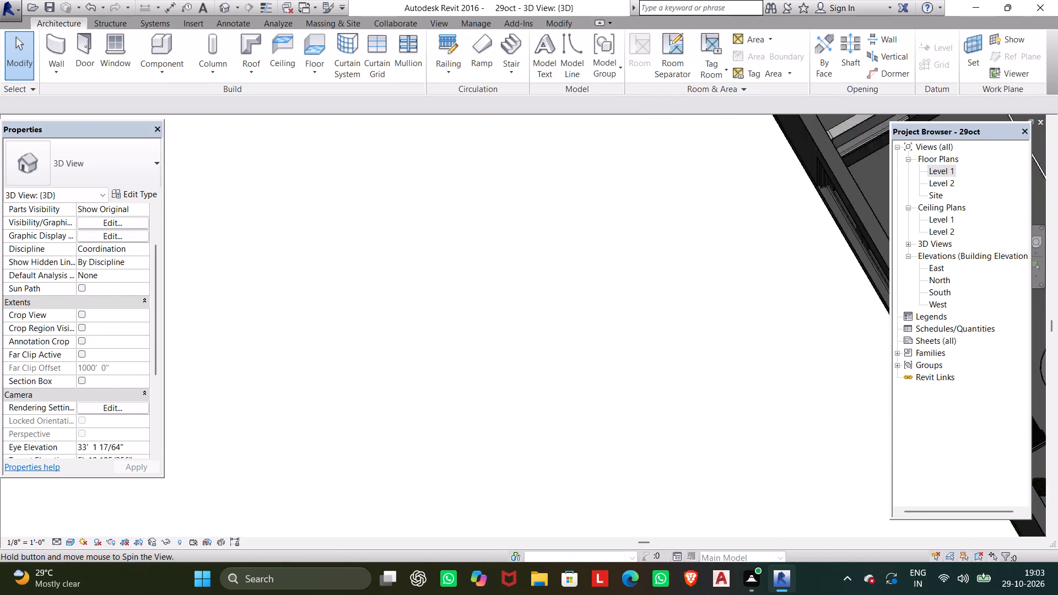
pyautogui.moveTo(784, 594); pyautogui.dragTo(827, 565, button='middle')
pyautogui.scroll(1, 764, 517)
pyautogui.scroll(-8, 720, 483)
pyautogui.moveTo(649, 401); pyautogui.dragTo(633, 401, button='middle')
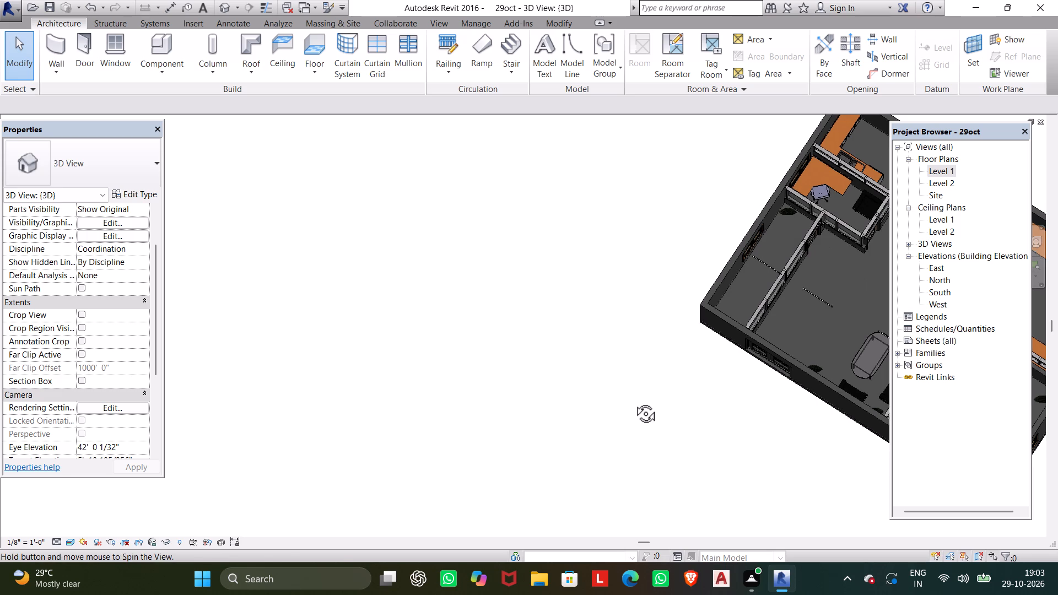
pyautogui.moveTo(633, 401); pyautogui.dragTo(454, 332, button='middle')
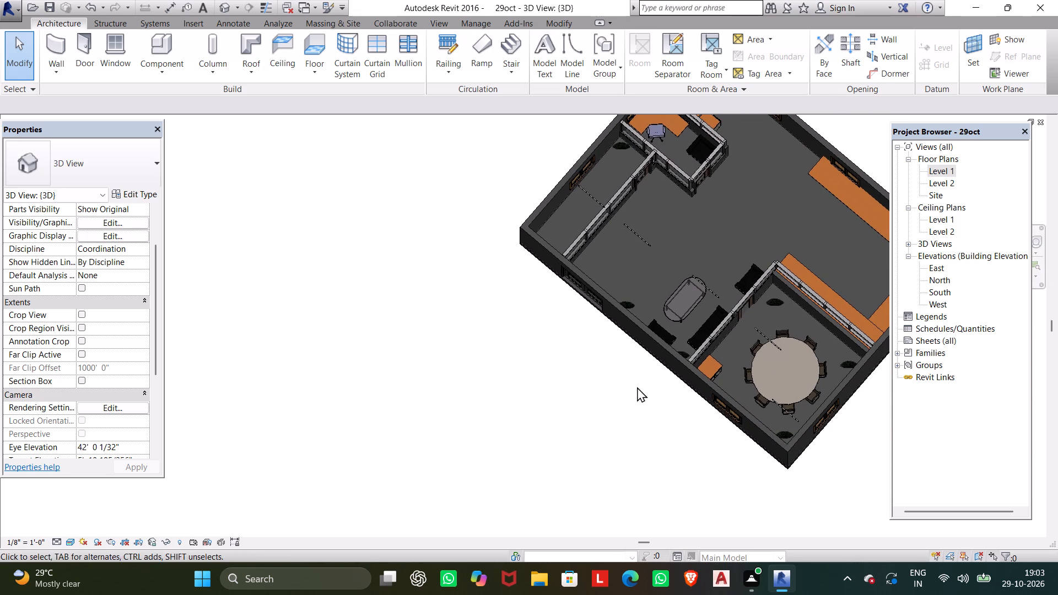
pyautogui.keyDown('shift'); pyautogui.moveTo(642, 436); pyautogui.dragTo(640, 436, button='middle'); pyautogui.keyUp('shift')
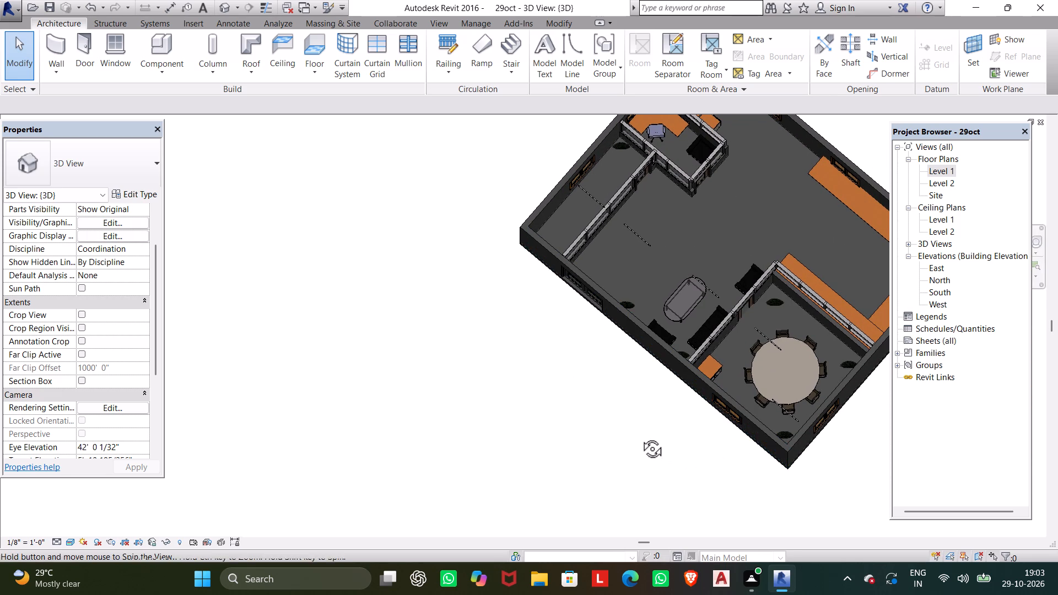
pyautogui.keyDown('shift'); pyautogui.moveTo(640, 436); pyautogui.dragTo(587, 433, button='middle'); pyautogui.keyUp('shift')
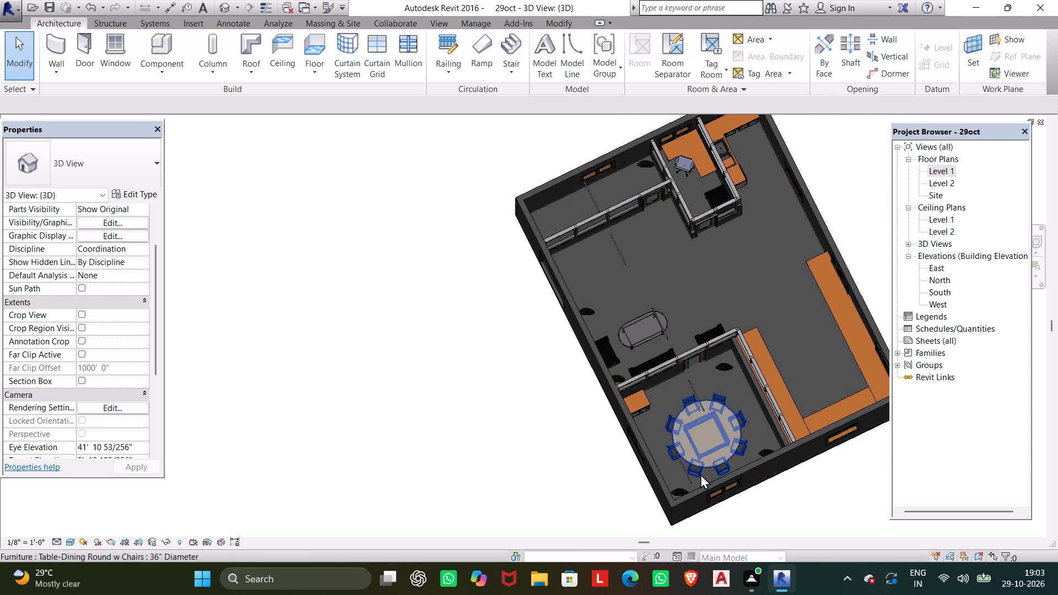
# Open the Downlight - Strip family of the dining room strip near the south wall in the Family Editor.
pyautogui.scroll(4, 682, 470)
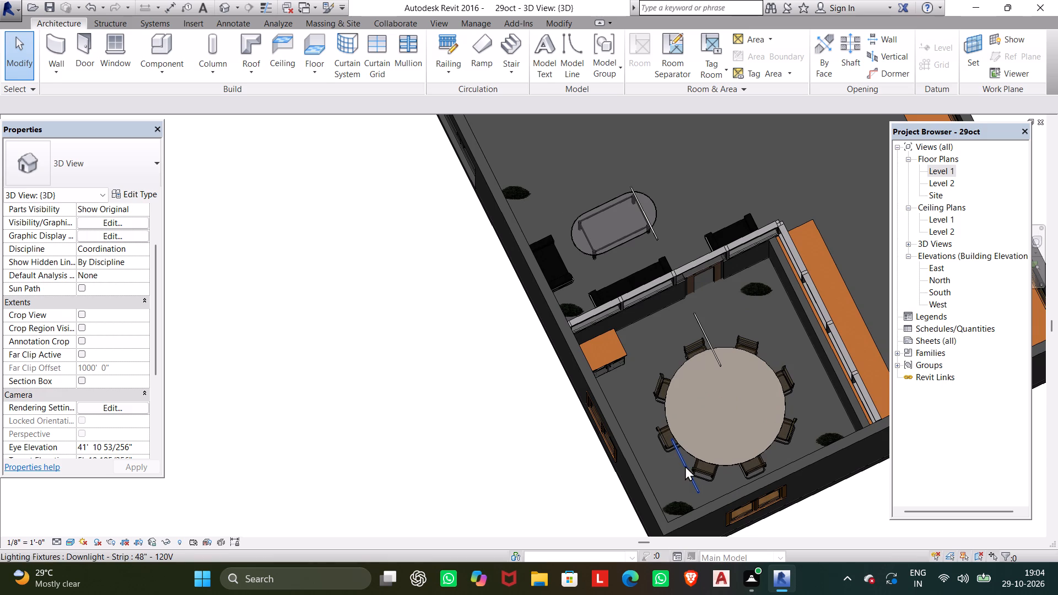
pyautogui.click(685, 466)
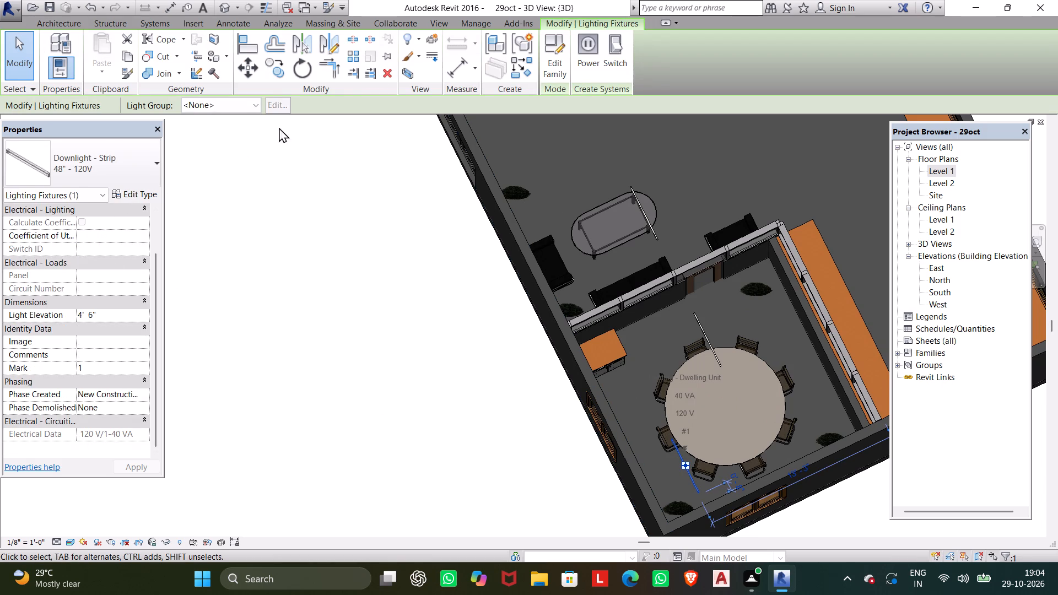
pyautogui.click(561, 58)
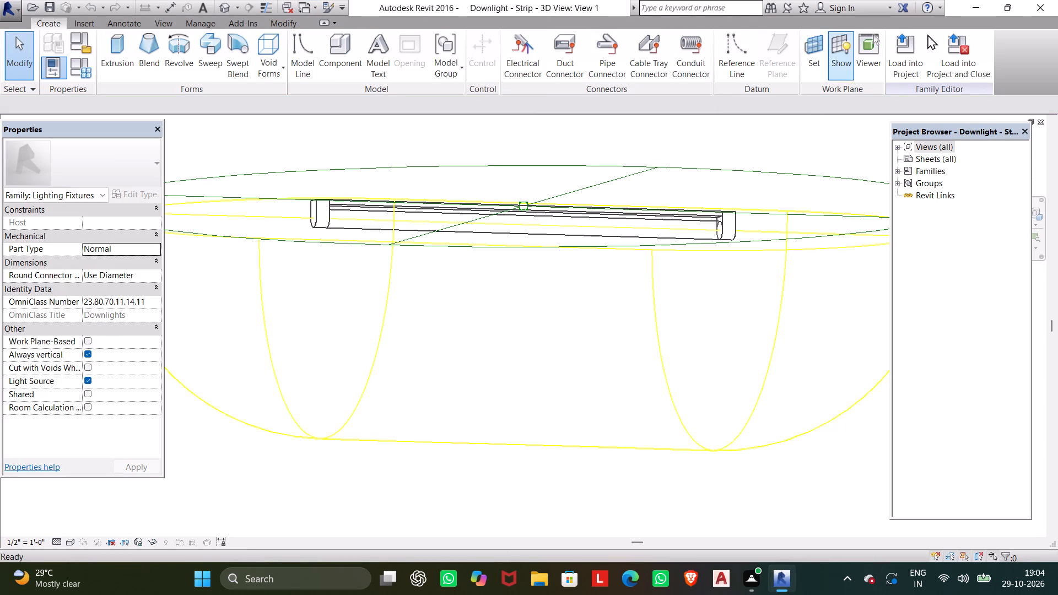
# Load the Downlight - Strip family back into the 29oct project.
pyautogui.click(904, 35)
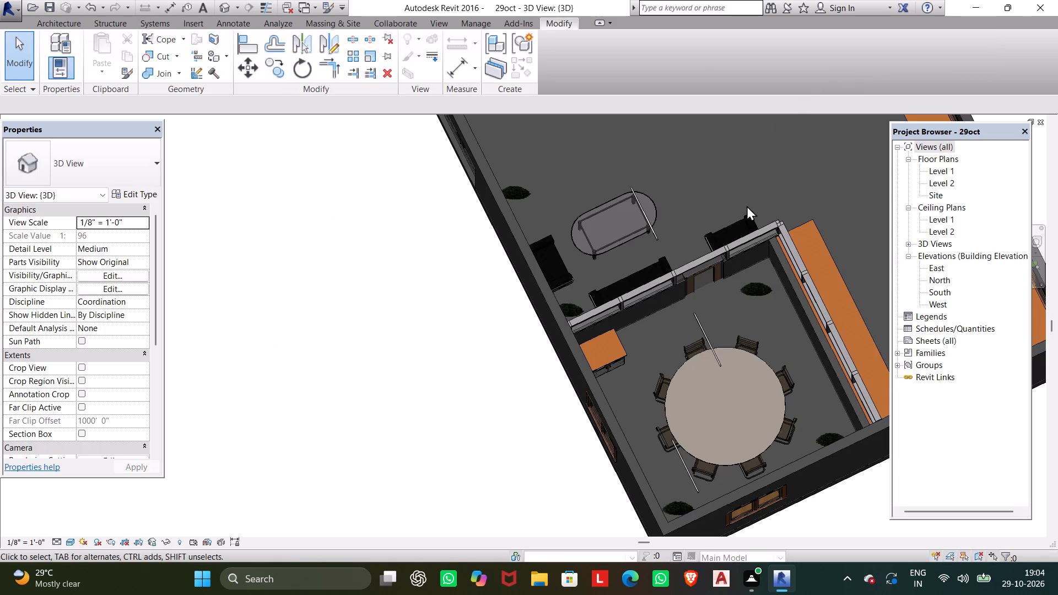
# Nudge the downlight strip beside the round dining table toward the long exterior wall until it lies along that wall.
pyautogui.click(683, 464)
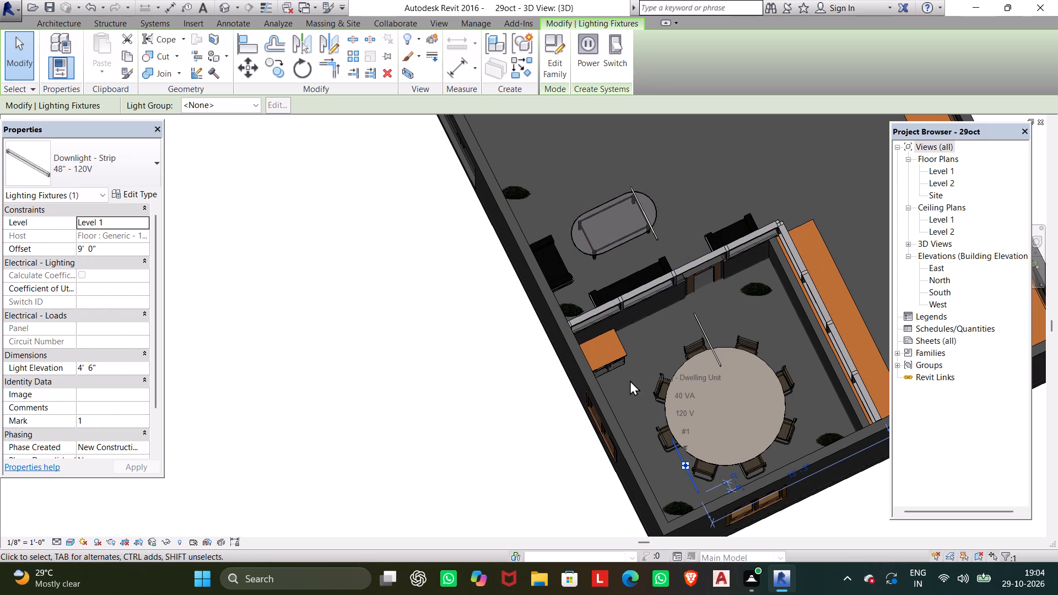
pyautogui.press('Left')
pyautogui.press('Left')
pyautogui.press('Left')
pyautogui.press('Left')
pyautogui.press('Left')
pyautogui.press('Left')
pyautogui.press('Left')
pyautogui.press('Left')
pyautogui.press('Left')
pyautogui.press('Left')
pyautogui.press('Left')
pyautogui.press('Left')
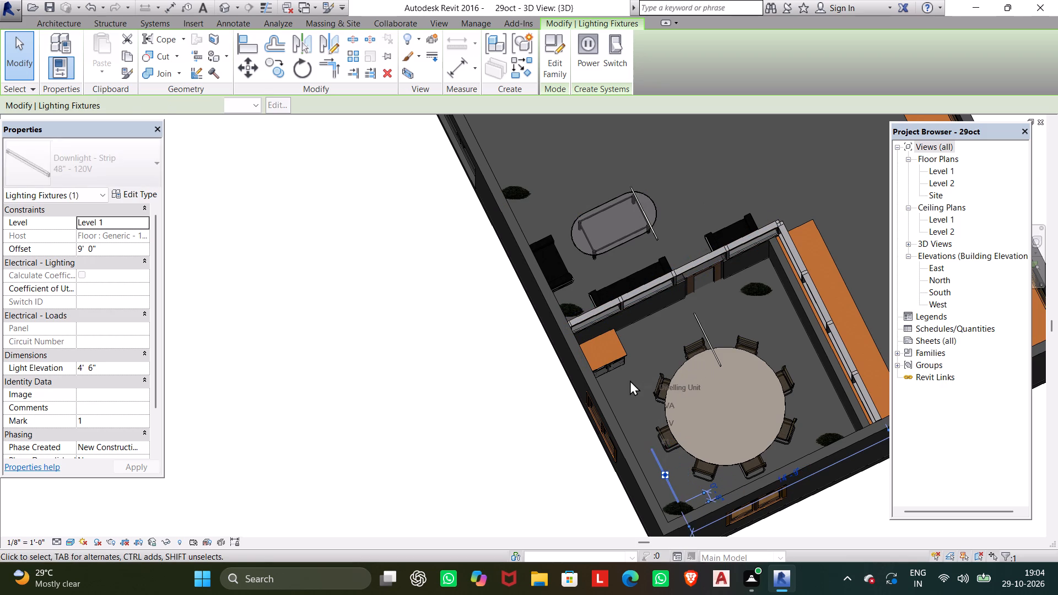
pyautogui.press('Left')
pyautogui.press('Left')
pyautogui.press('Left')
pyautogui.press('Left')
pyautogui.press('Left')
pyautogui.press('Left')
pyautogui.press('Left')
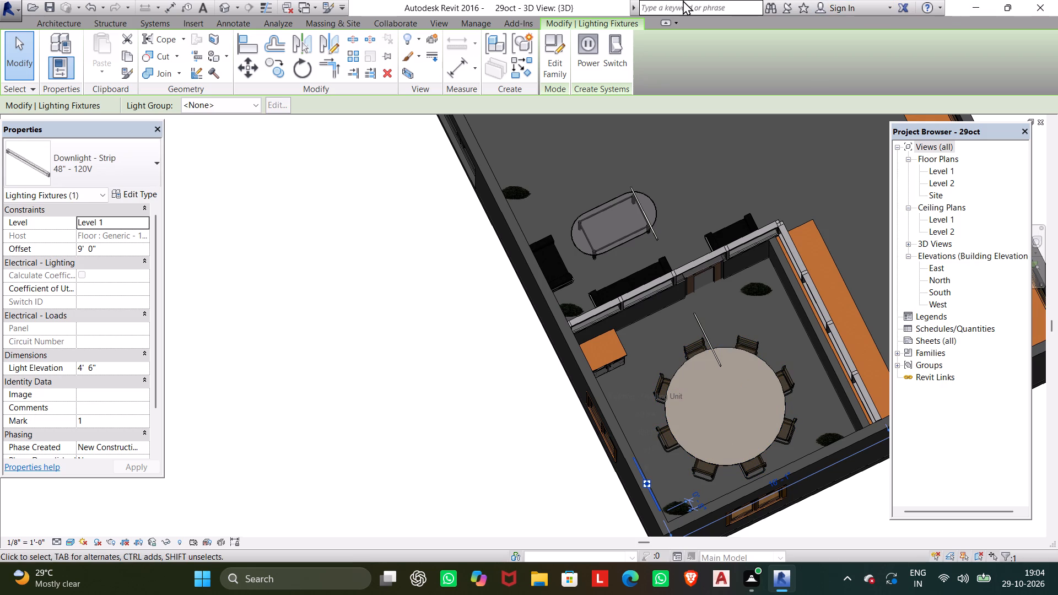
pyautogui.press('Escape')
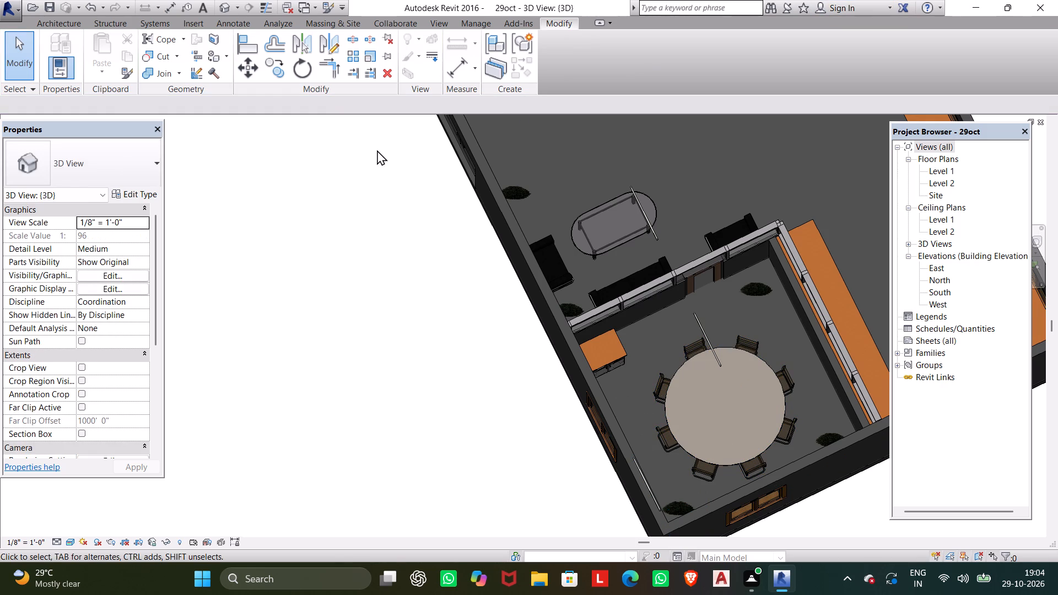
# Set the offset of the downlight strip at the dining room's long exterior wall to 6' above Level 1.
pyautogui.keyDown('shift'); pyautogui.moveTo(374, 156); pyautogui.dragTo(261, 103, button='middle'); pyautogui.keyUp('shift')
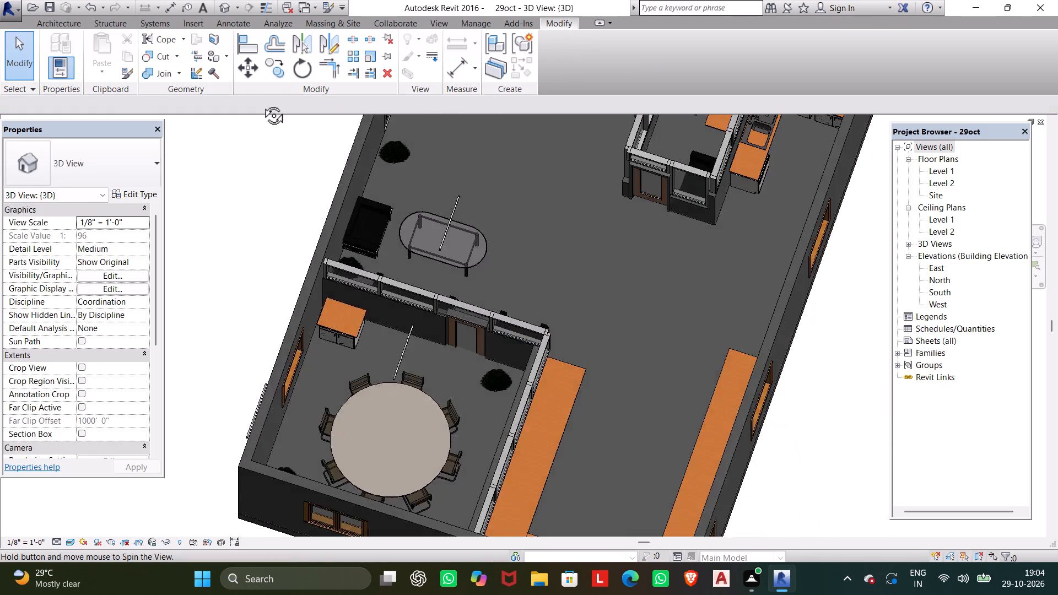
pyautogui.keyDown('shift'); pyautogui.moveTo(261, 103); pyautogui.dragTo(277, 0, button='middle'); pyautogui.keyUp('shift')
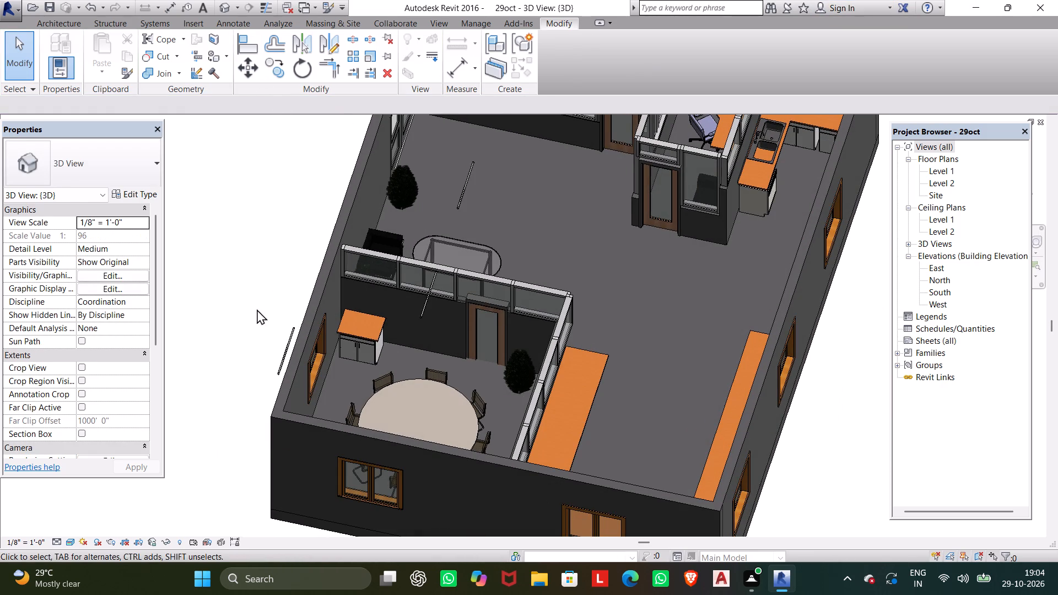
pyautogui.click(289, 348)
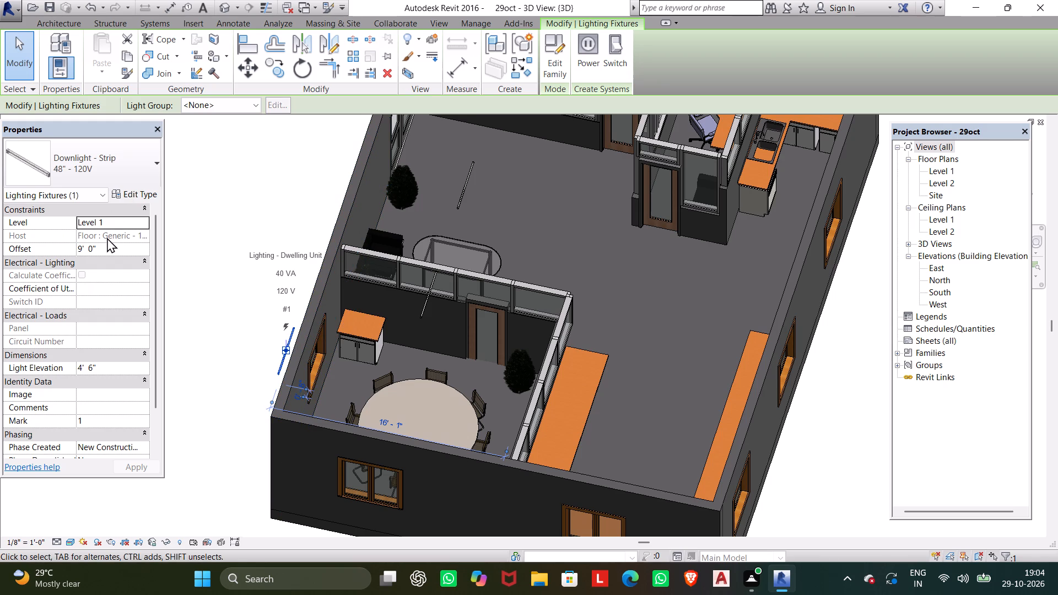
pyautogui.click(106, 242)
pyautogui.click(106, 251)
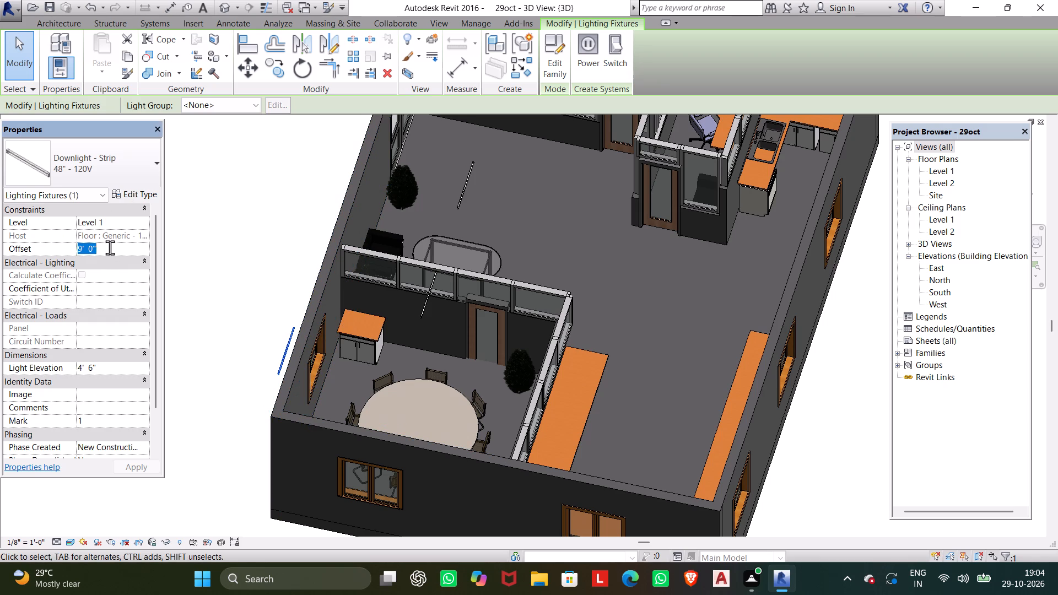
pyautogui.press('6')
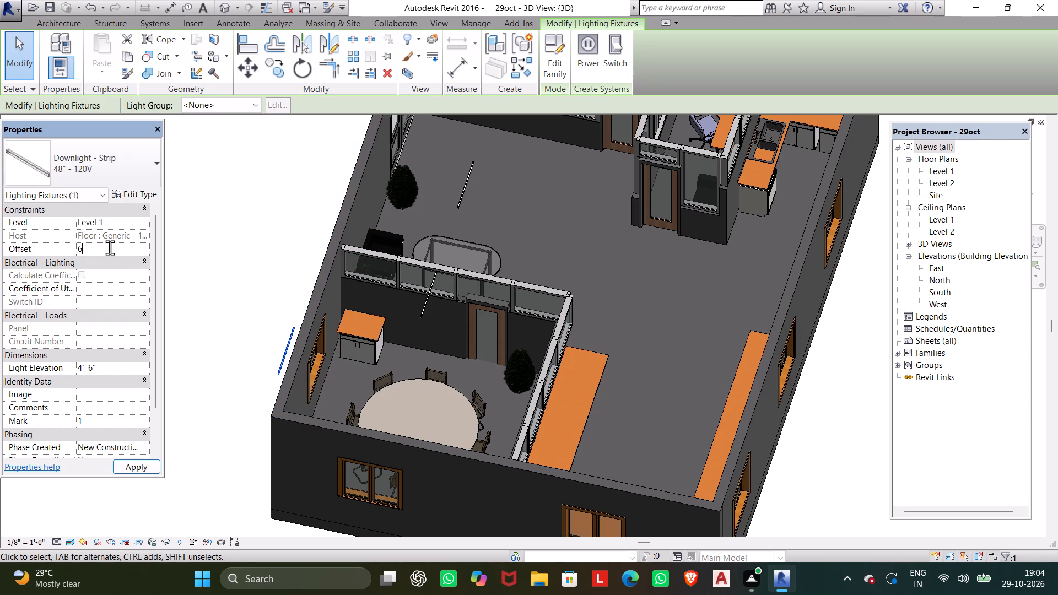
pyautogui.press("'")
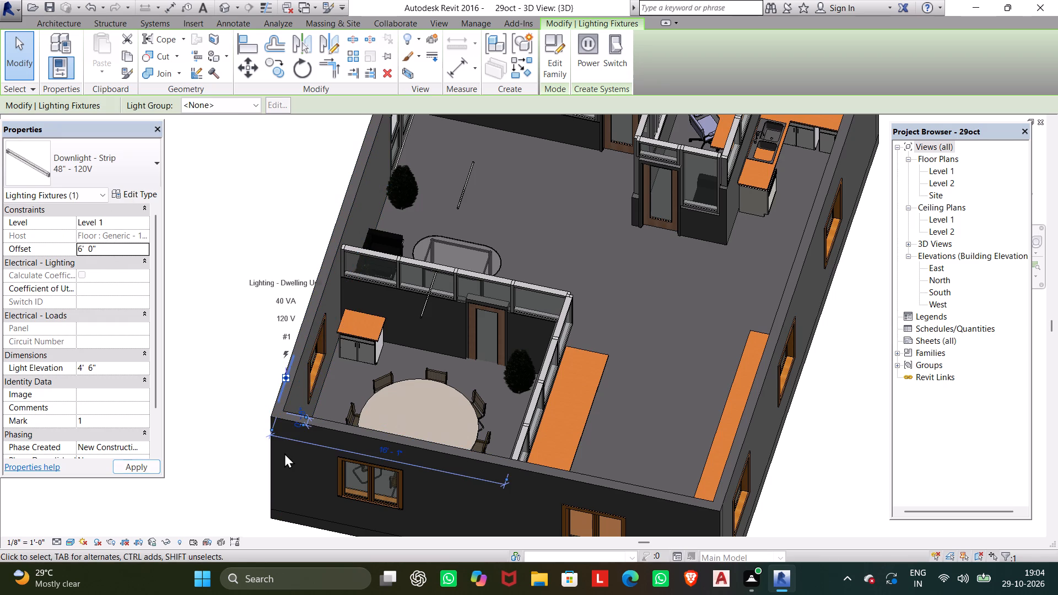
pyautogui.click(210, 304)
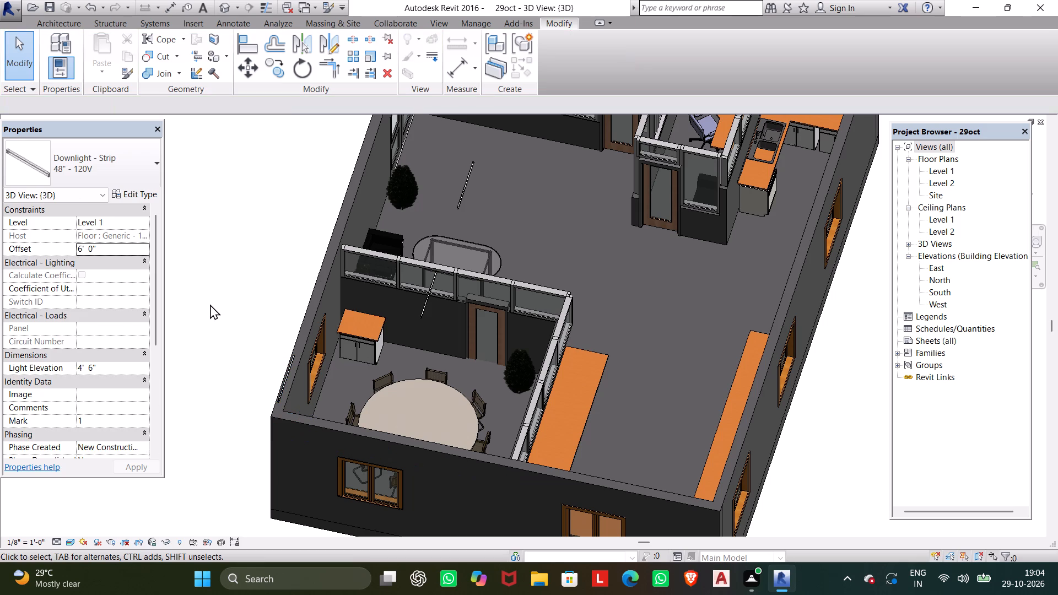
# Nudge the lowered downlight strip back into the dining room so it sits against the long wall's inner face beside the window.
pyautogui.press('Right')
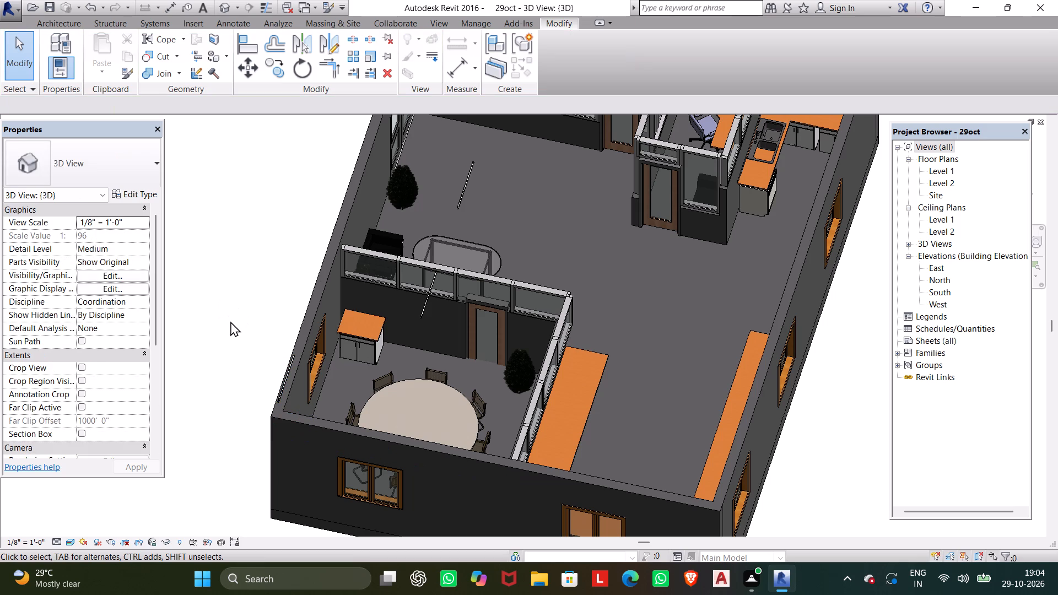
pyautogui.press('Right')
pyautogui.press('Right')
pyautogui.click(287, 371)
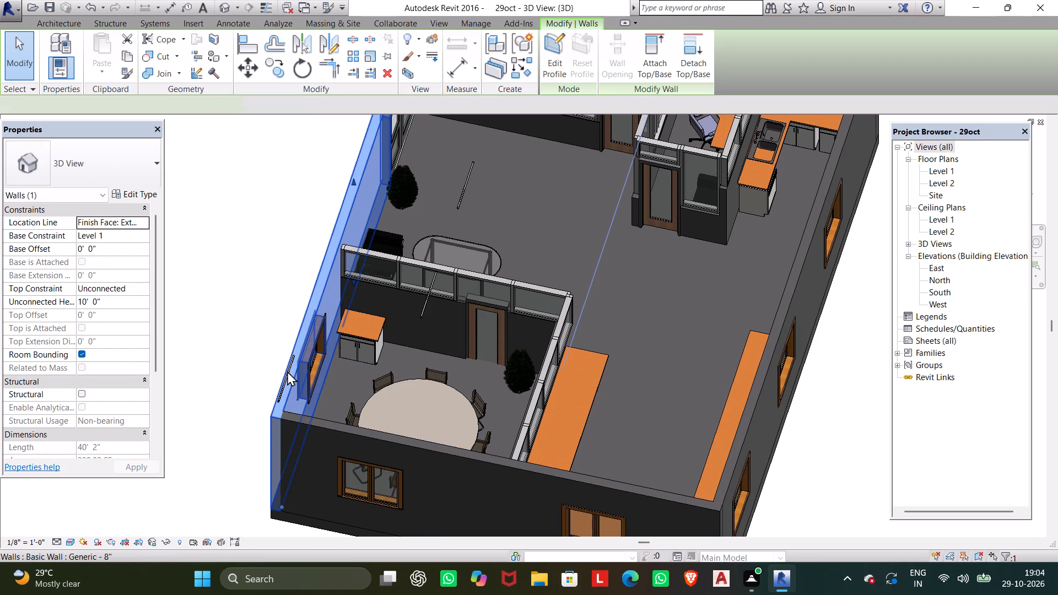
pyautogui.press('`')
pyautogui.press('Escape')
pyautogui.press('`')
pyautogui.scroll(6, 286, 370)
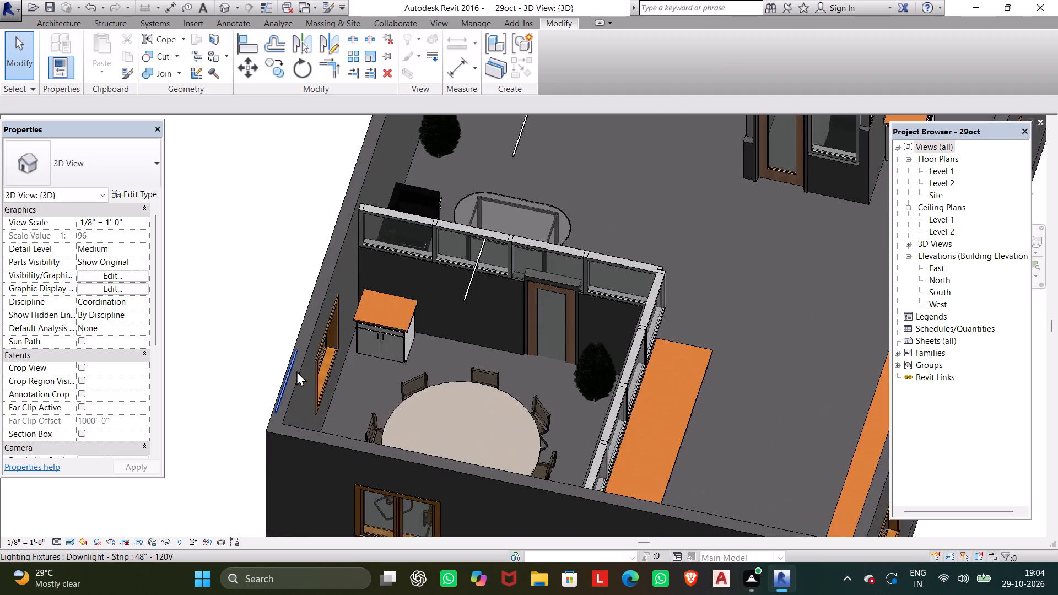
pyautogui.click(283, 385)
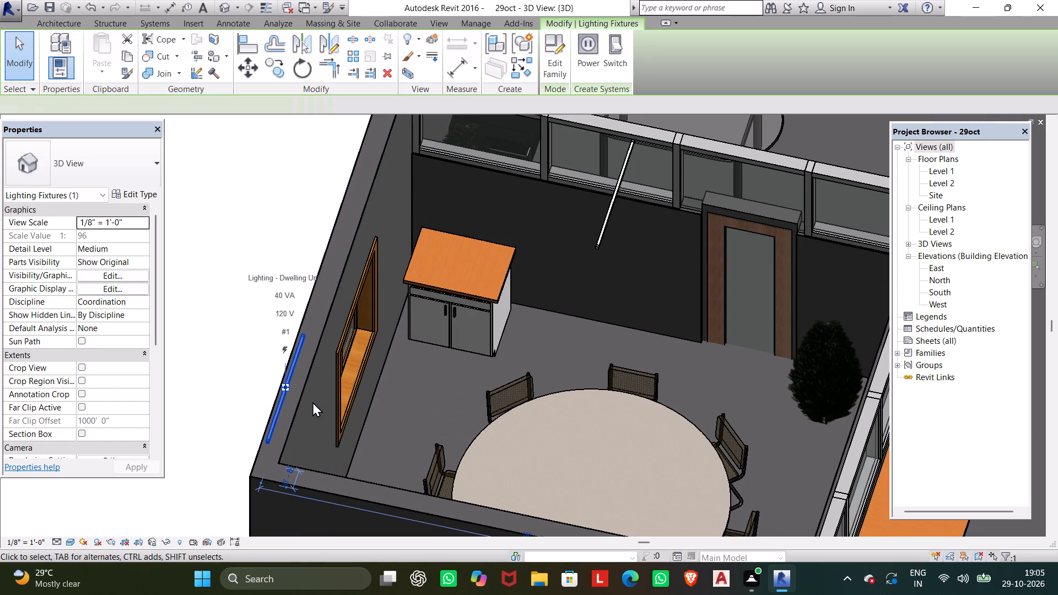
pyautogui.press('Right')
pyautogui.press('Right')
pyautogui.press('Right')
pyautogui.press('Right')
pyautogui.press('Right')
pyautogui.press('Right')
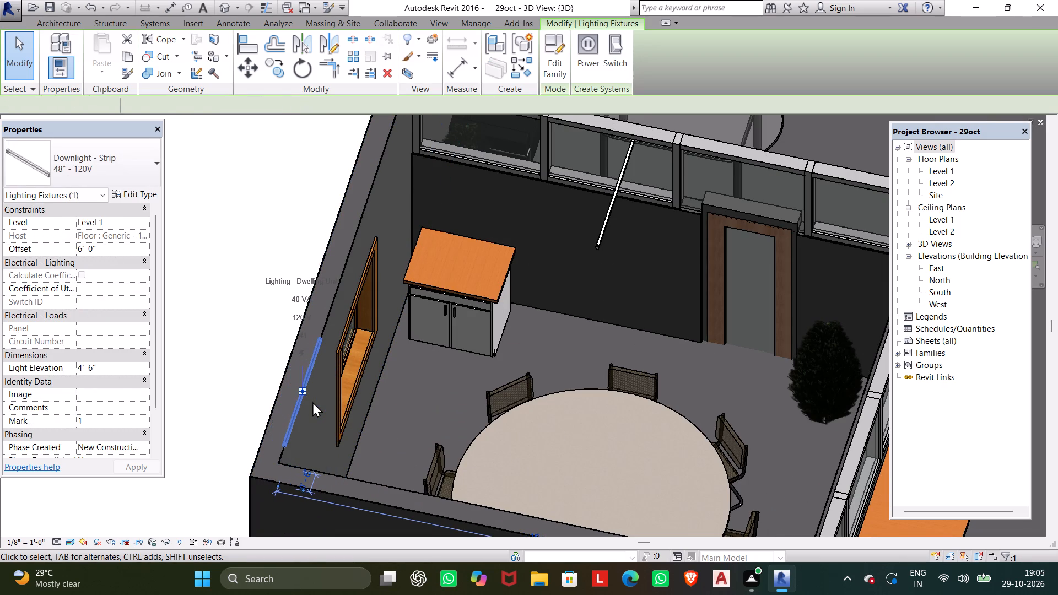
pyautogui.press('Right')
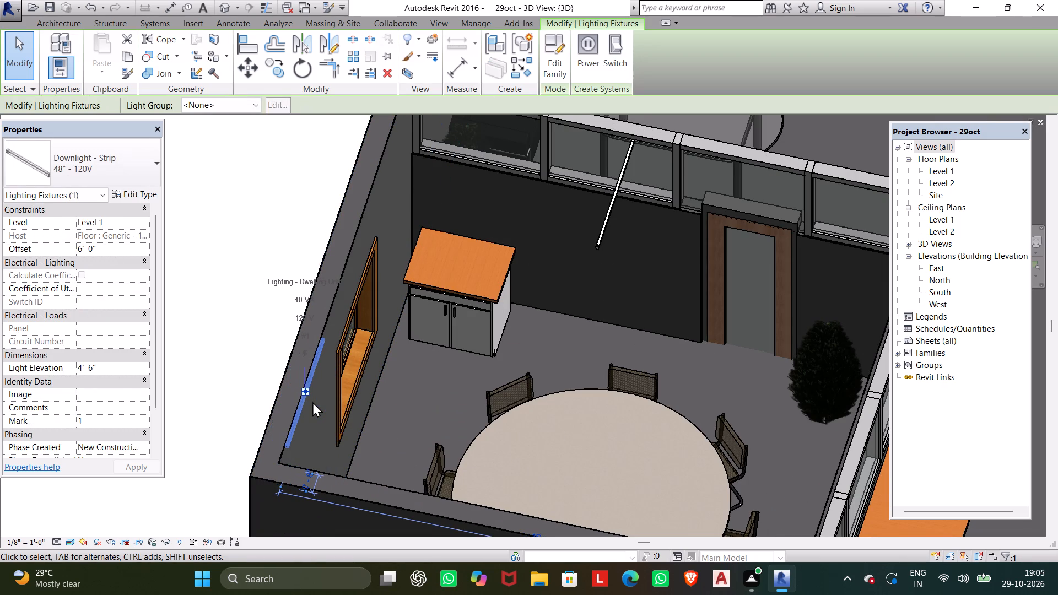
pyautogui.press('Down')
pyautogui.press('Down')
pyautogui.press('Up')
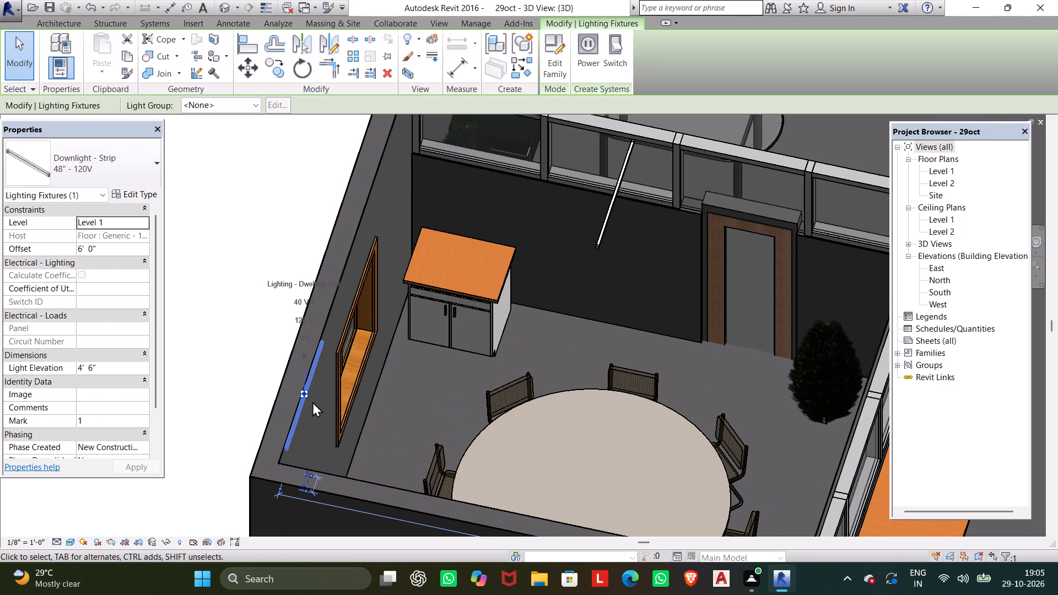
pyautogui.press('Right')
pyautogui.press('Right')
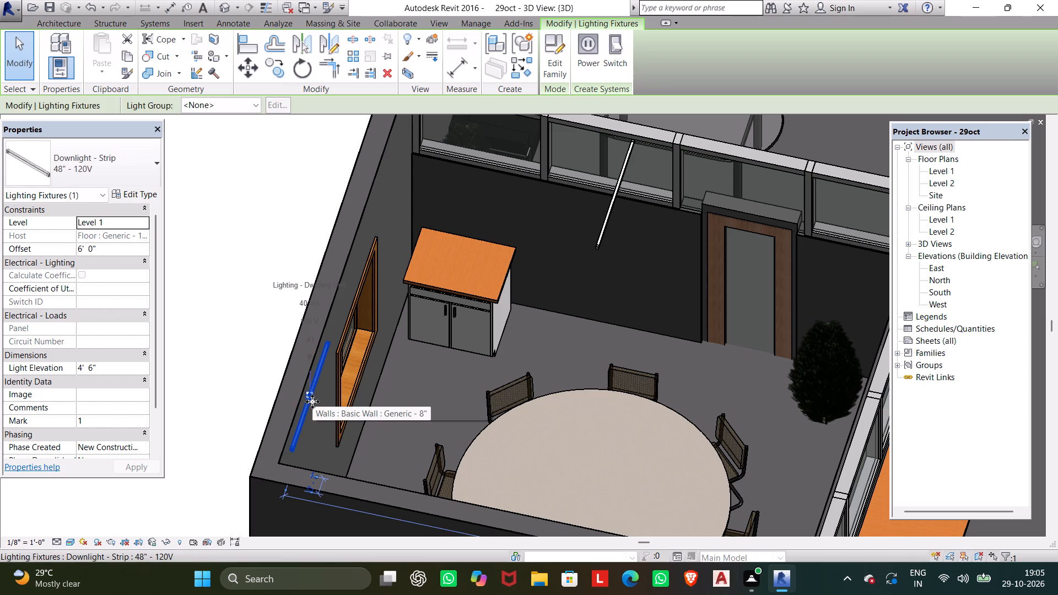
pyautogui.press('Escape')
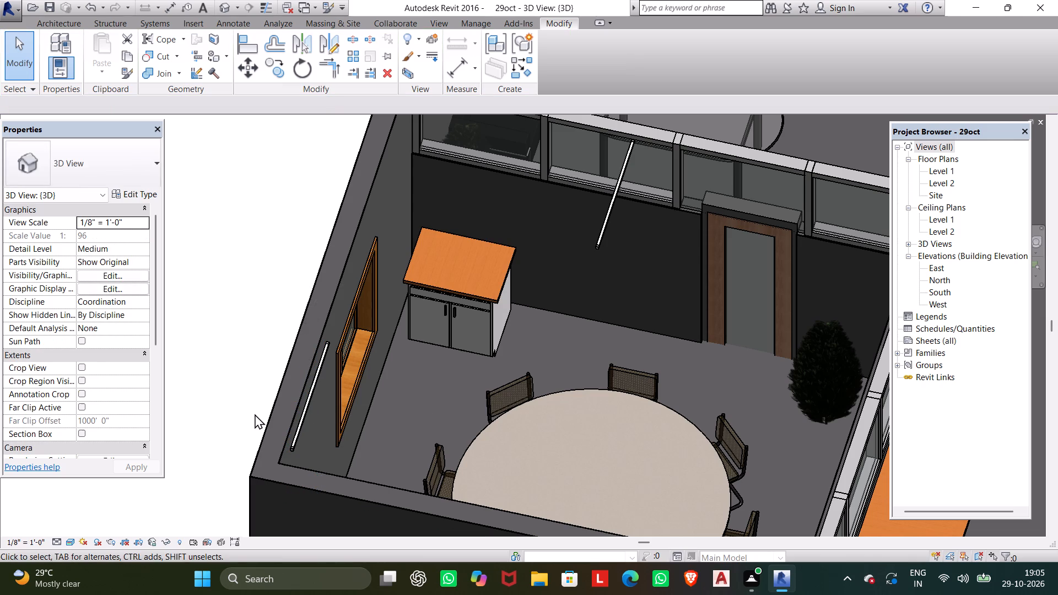
# Delete the downlight strip above the dining room cabinet.
pyautogui.keyDown('shift'); pyautogui.moveTo(393, 419); pyautogui.dragTo(353, 393, button='middle'); pyautogui.keyUp('shift')
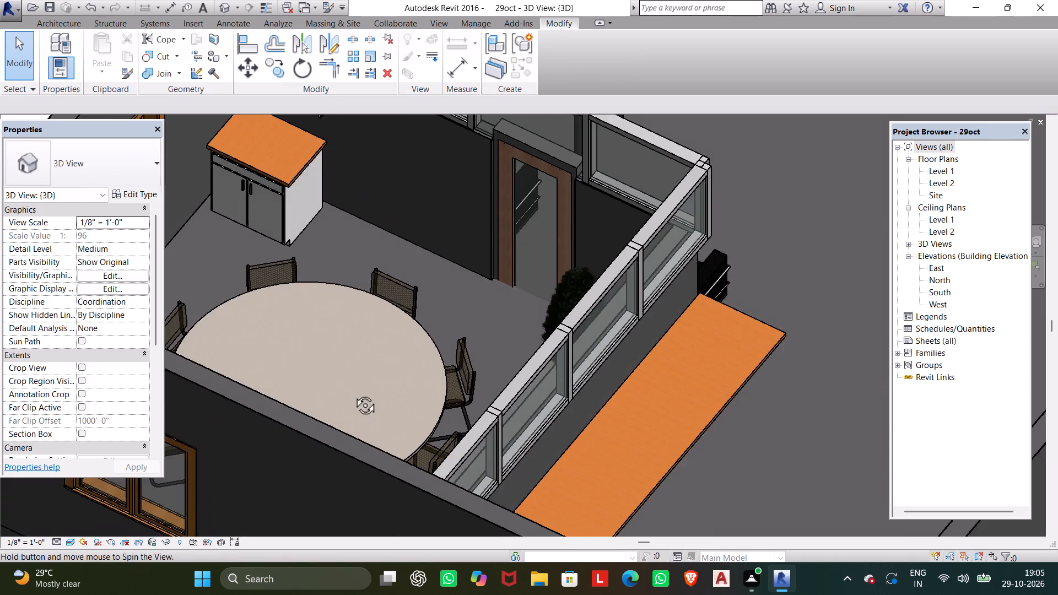
pyautogui.keyDown('shift'); pyautogui.moveTo(353, 393); pyautogui.dragTo(353, 391, button='middle'); pyautogui.keyUp('shift')
pyautogui.scroll(-6, 368, 366)
pyautogui.moveTo(381, 339); pyautogui.dragTo(439, 332, button='middle')
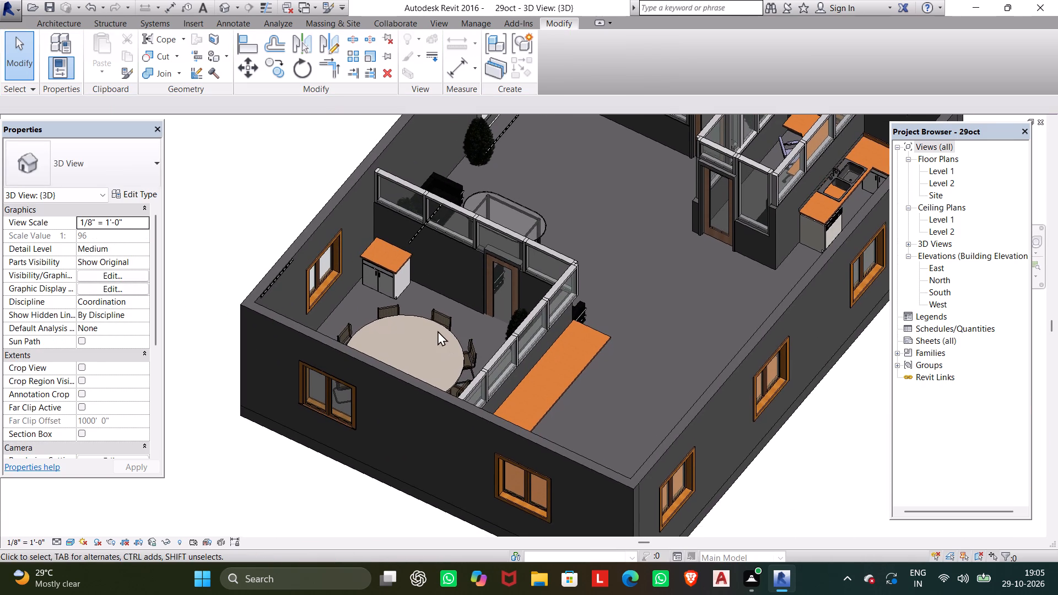
pyautogui.keyDown('shift'); pyautogui.moveTo(412, 331); pyautogui.dragTo(371, 324, button='middle'); pyautogui.keyUp('shift')
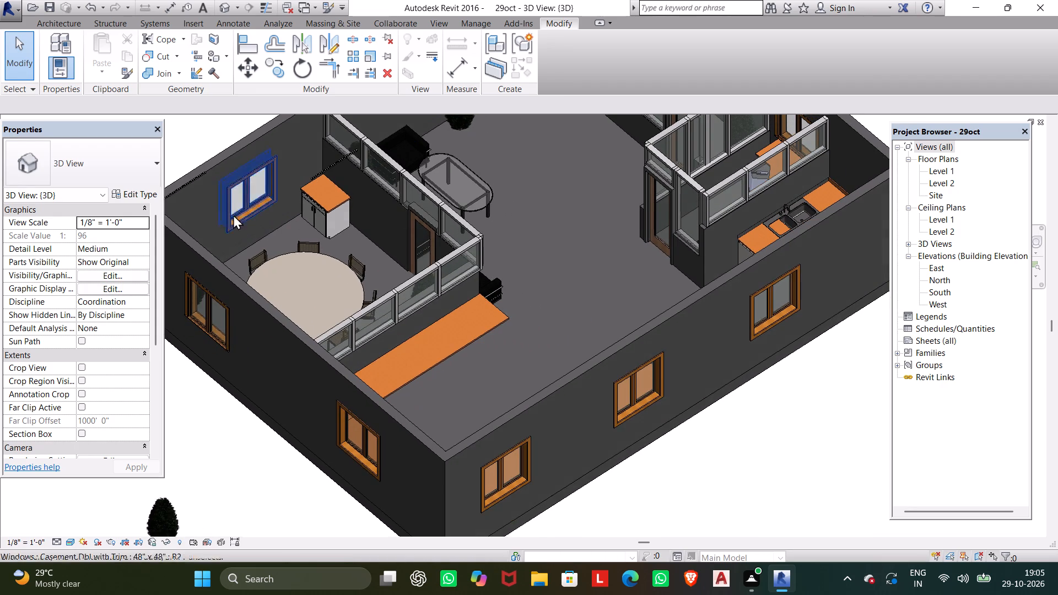
pyautogui.moveTo(214, 214); pyautogui.dragTo(283, 263, button='middle')
pyautogui.scroll(7, 426, 229)
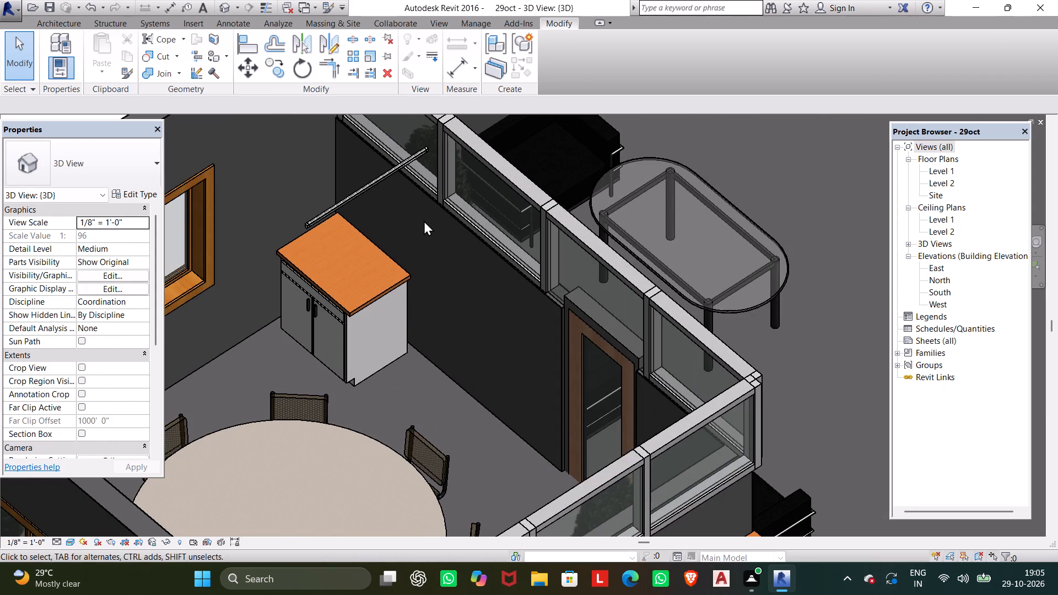
pyautogui.click(347, 198)
pyautogui.scroll(-3, 378, 193)
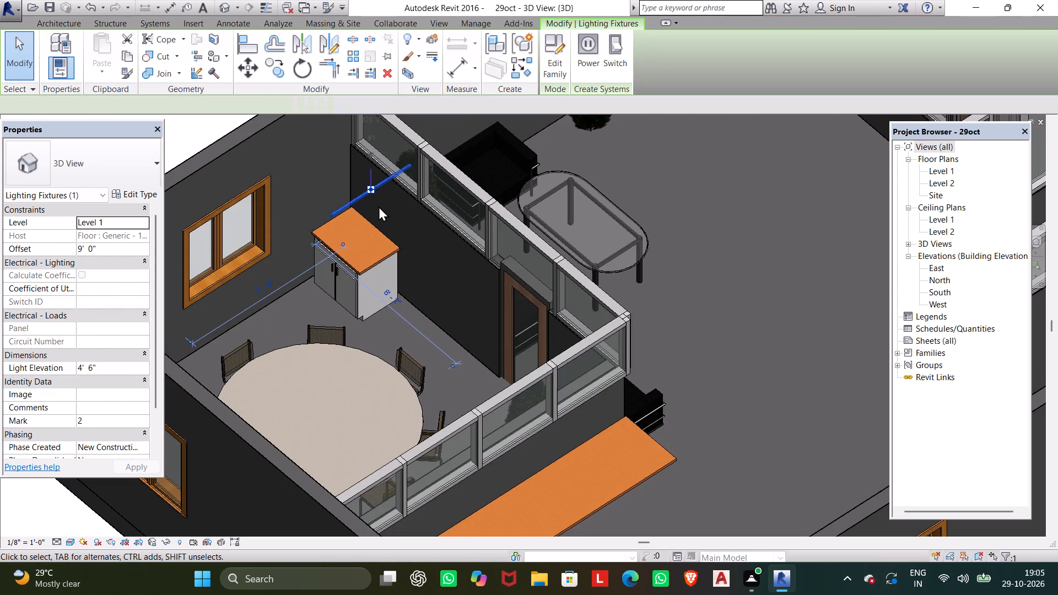
pyautogui.press('Delete')
# Delete the three downlight strips outside the dining room: by the lounge plant, at the storefront wall, and in the far corner room.
pyautogui.scroll(-3, 365, 206)
pyautogui.moveTo(364, 223); pyautogui.dragTo(430, 257, button='middle')
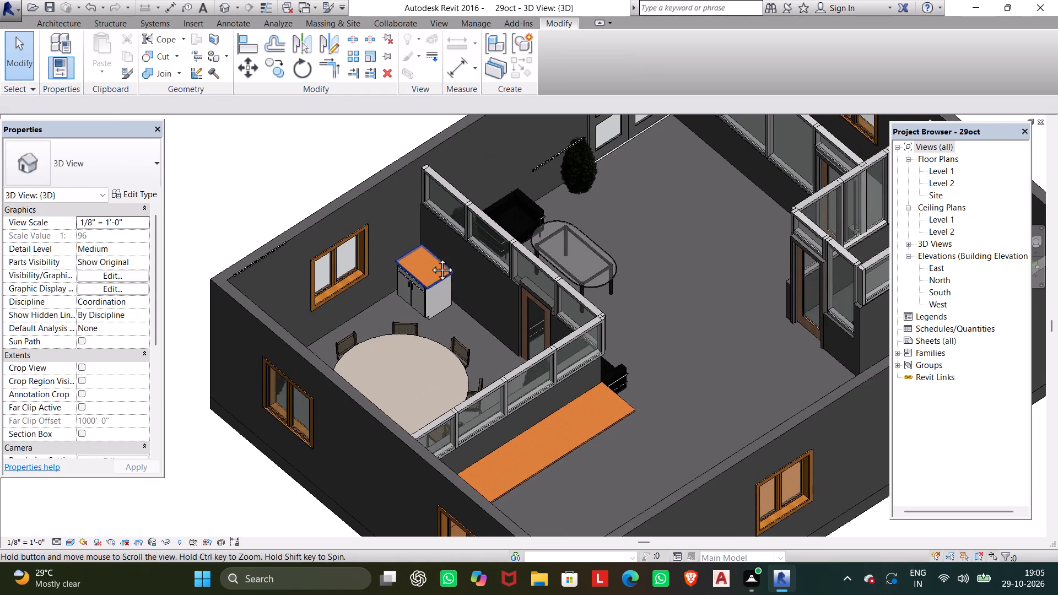
pyautogui.moveTo(430, 257); pyautogui.dragTo(431, 257, button='middle')
pyautogui.click(552, 168)
pyautogui.click(547, 162)
pyautogui.press('Delete')
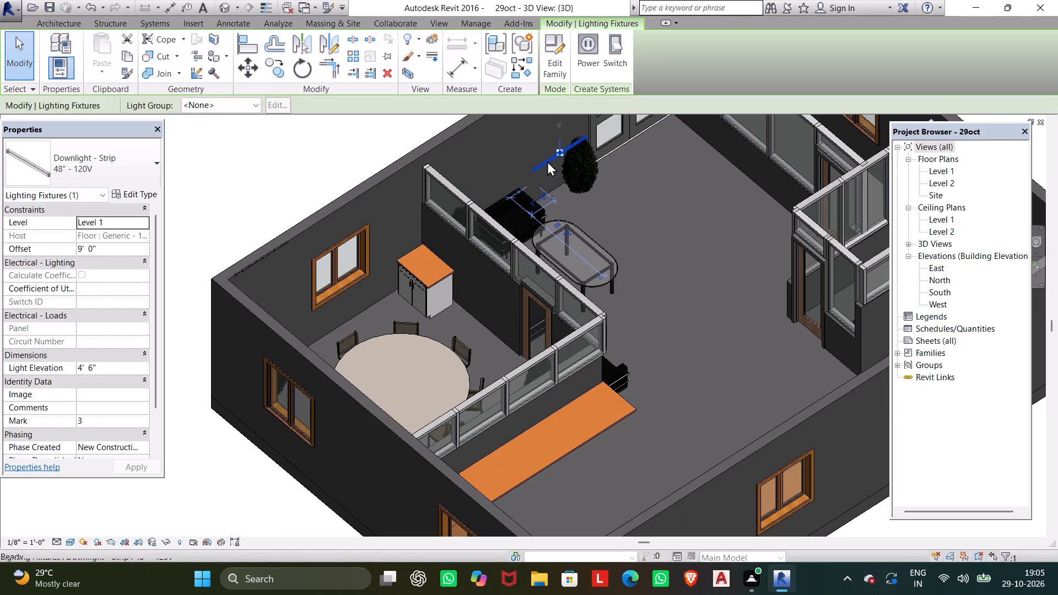
pyautogui.scroll(-2, 547, 165)
pyautogui.moveTo(547, 169); pyautogui.dragTo(496, 279, button='middle')
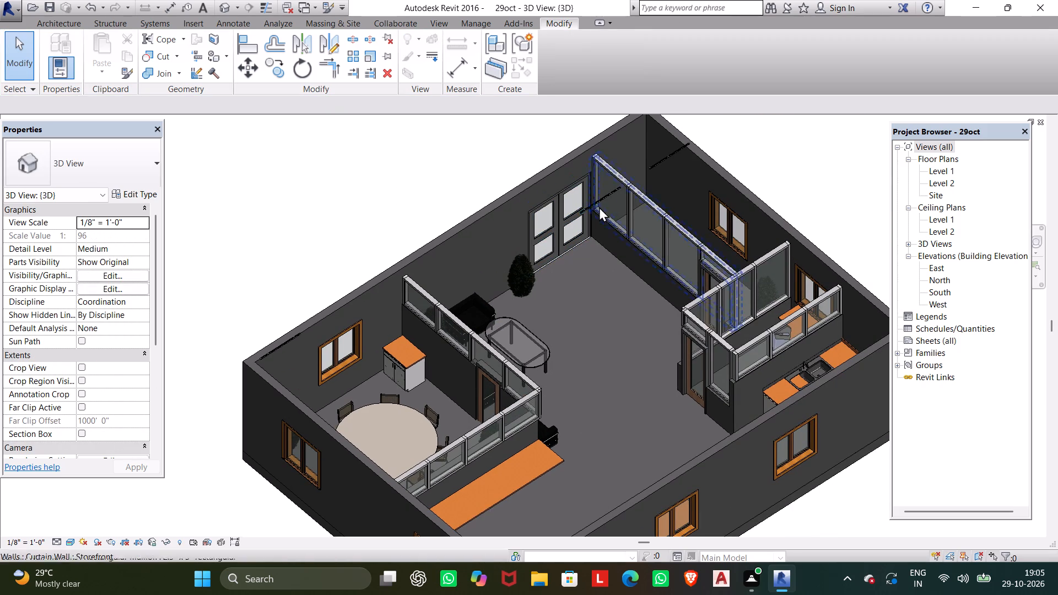
pyautogui.click(611, 193)
pyautogui.press('Delete')
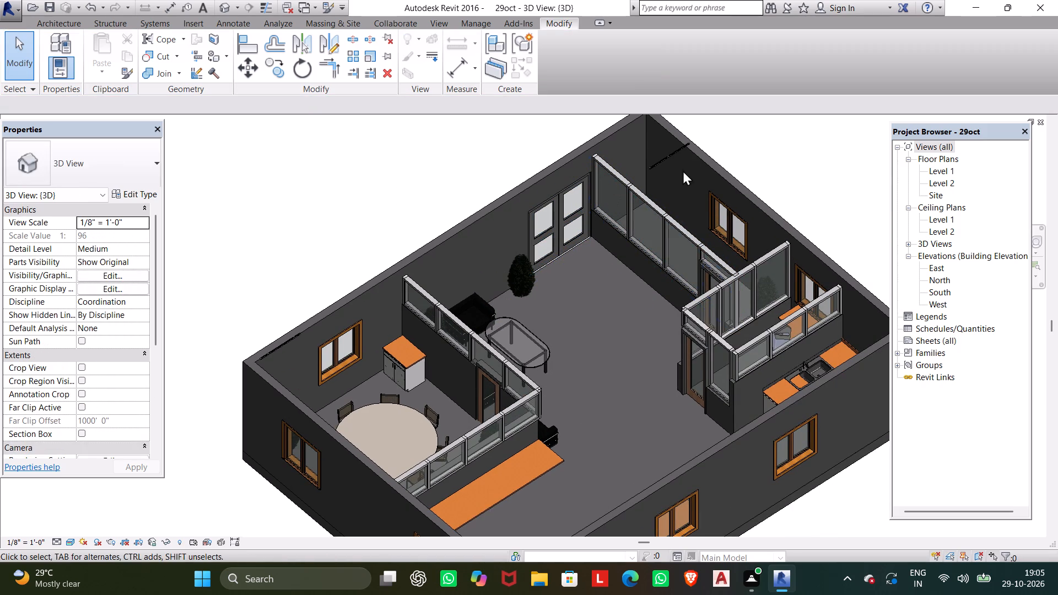
pyautogui.click(671, 159)
pyautogui.press('Delete')
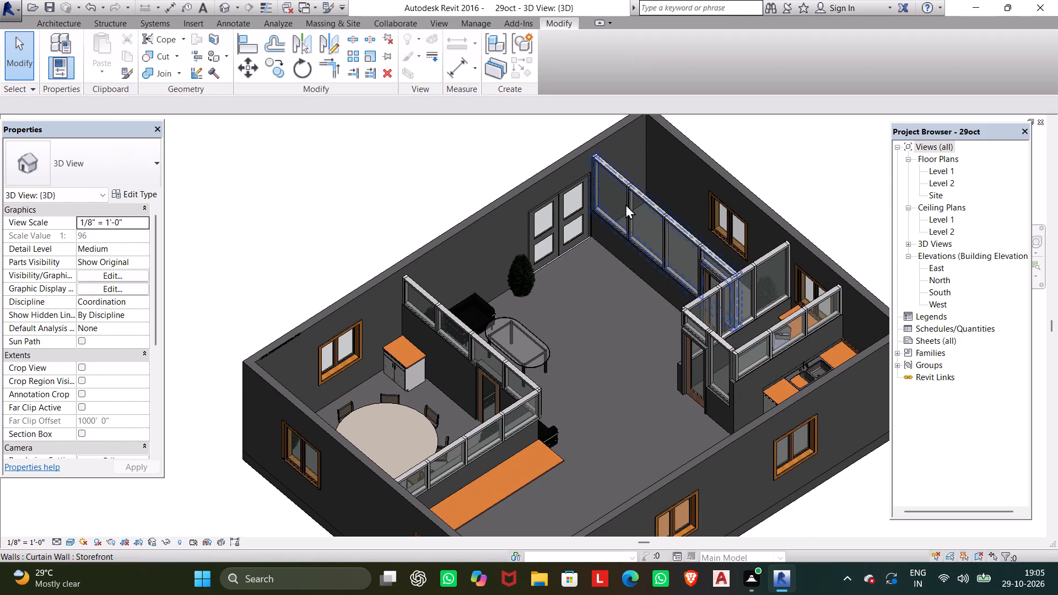
# Delete the remaining downlight strip beside the window on the dining room's long exterior wall.
pyautogui.scroll(7, 274, 344)
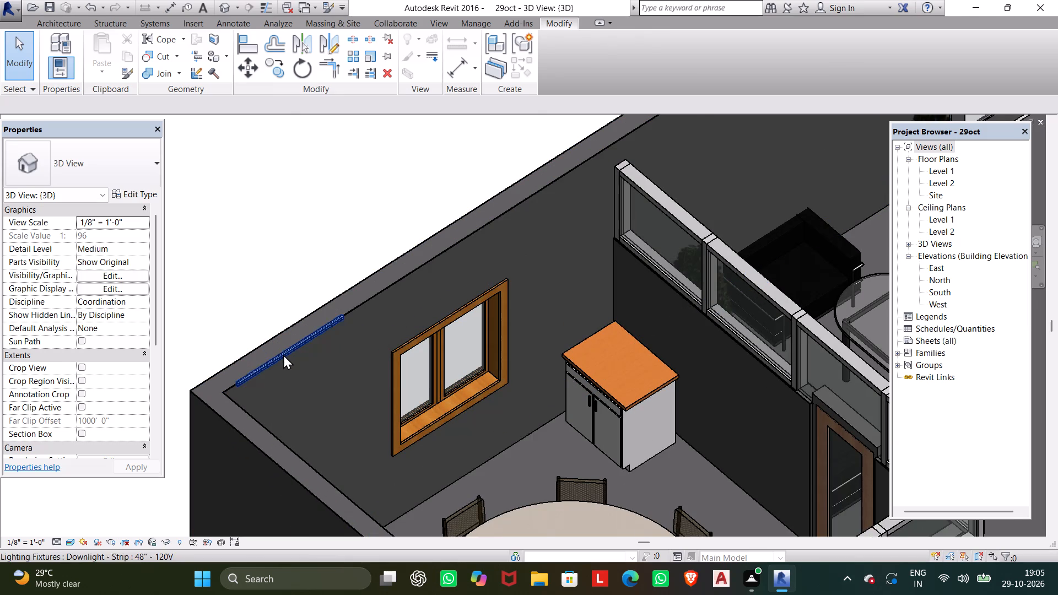
pyautogui.click(283, 354)
pyautogui.press('Delete')
pyautogui.scroll(-8, 280, 354)
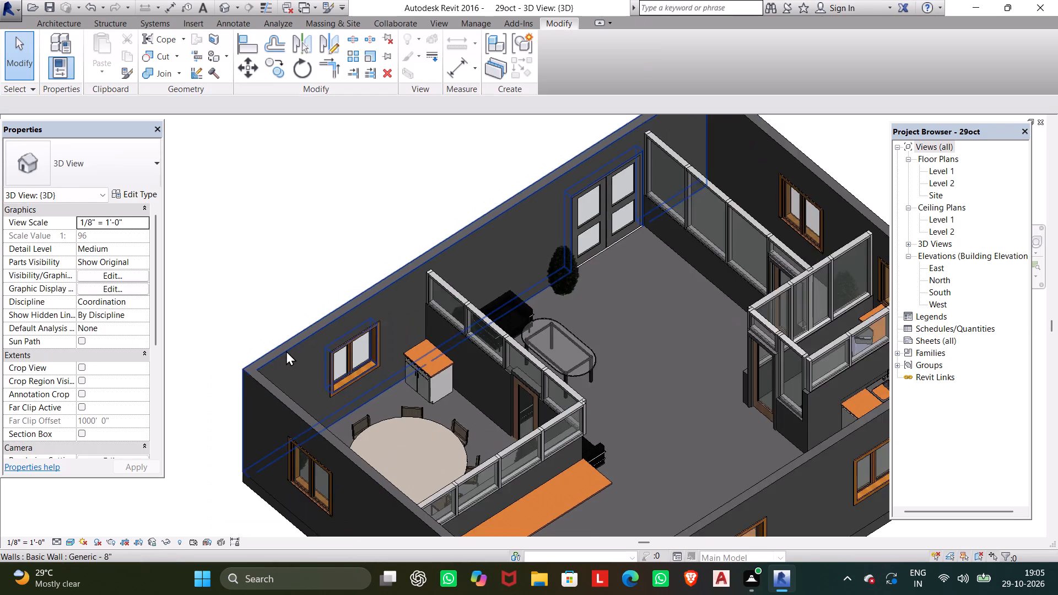
pyautogui.scroll(-1, 286, 350)
pyautogui.scroll(-1, 512, 385)
pyautogui.moveTo(512, 385); pyautogui.dragTo(513, 385, button='middle')
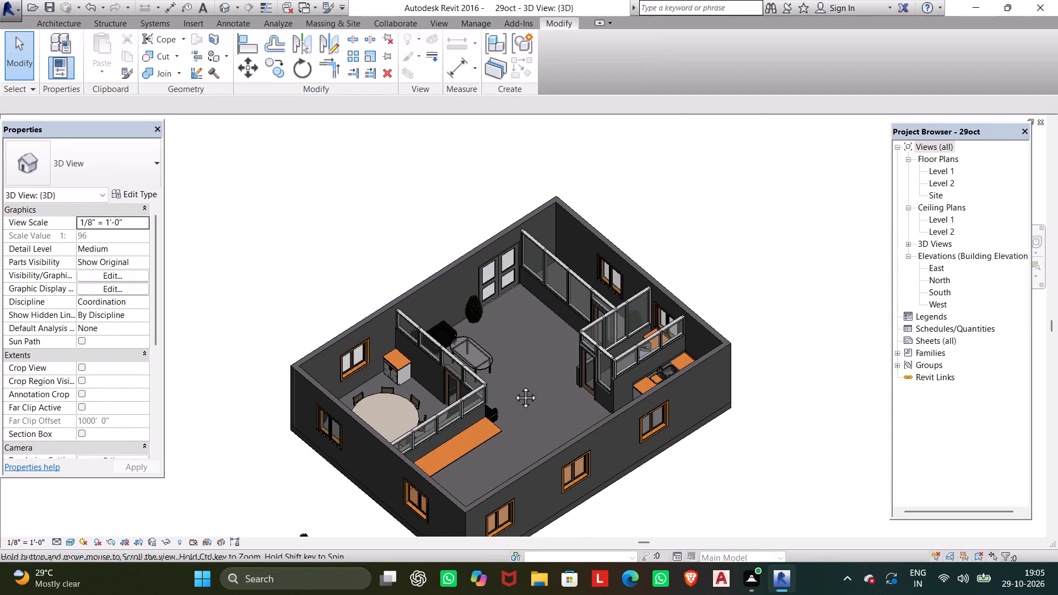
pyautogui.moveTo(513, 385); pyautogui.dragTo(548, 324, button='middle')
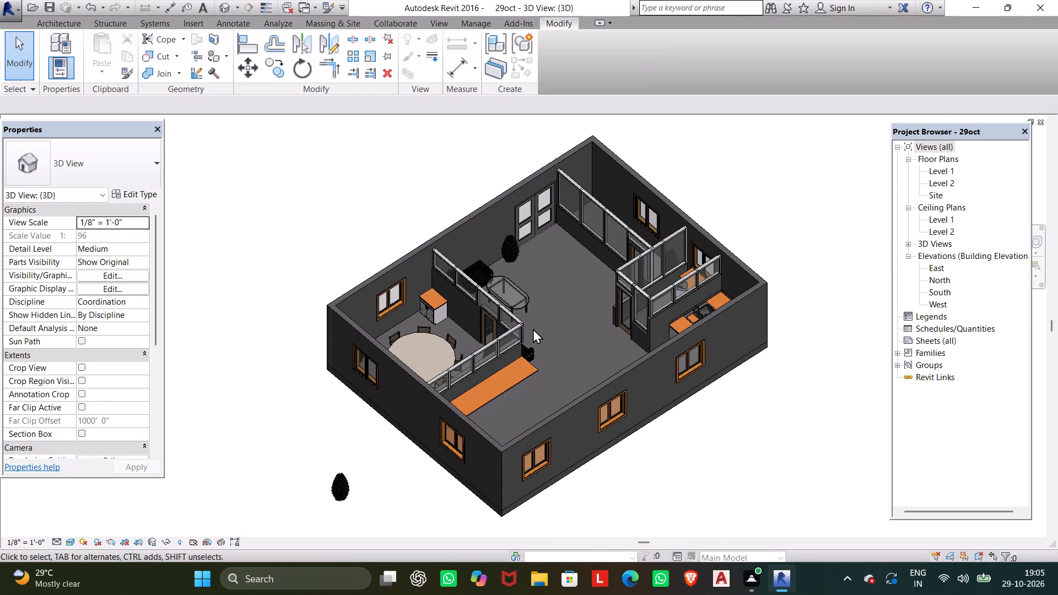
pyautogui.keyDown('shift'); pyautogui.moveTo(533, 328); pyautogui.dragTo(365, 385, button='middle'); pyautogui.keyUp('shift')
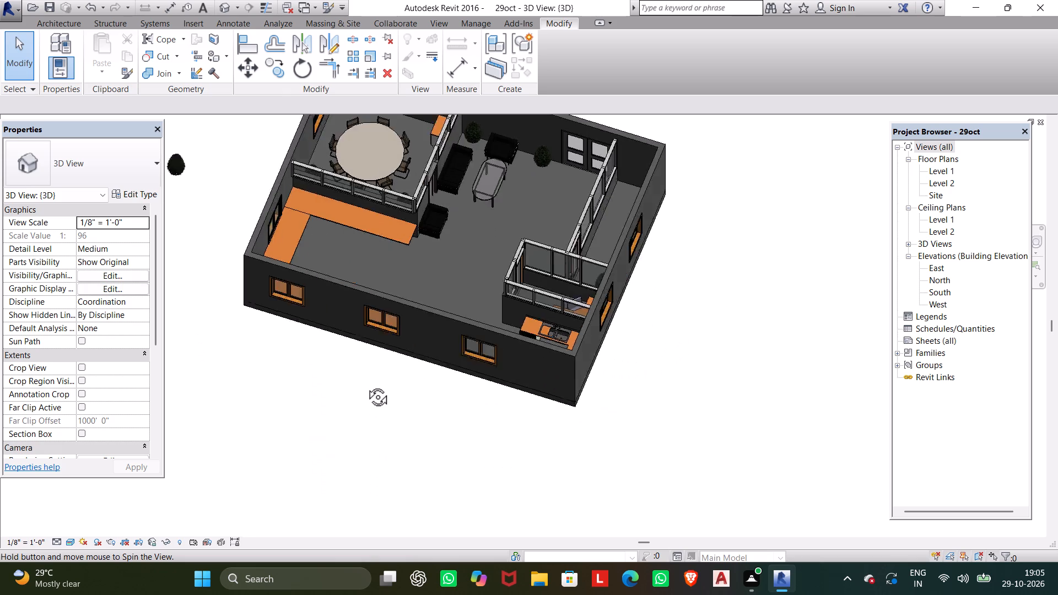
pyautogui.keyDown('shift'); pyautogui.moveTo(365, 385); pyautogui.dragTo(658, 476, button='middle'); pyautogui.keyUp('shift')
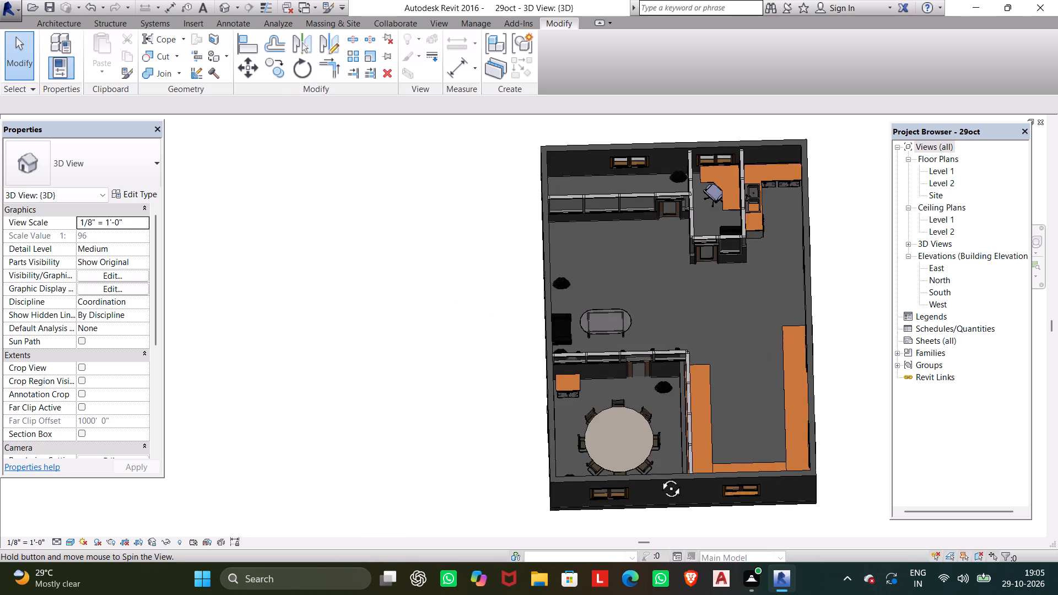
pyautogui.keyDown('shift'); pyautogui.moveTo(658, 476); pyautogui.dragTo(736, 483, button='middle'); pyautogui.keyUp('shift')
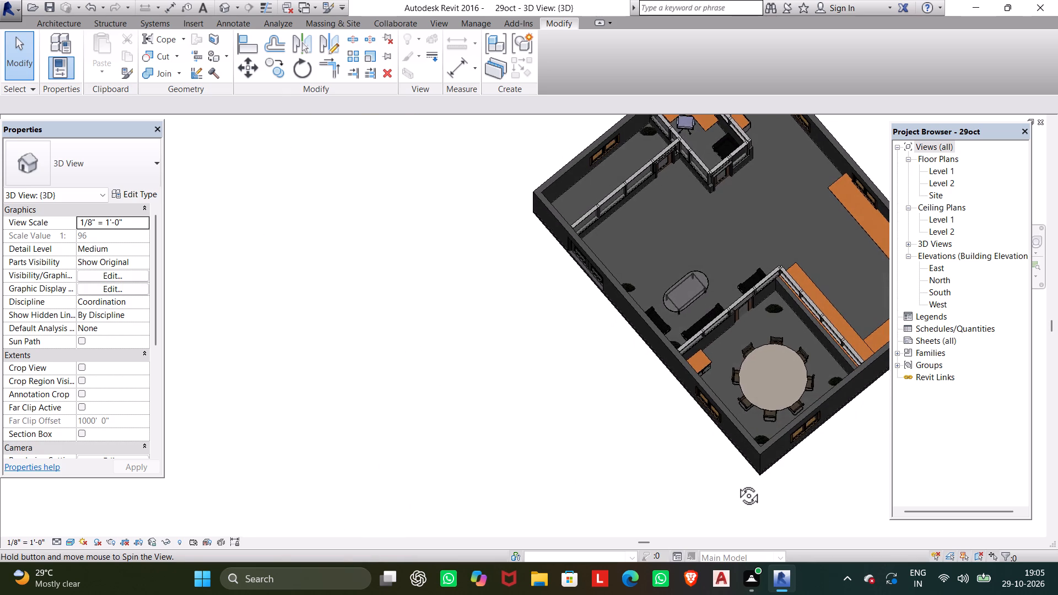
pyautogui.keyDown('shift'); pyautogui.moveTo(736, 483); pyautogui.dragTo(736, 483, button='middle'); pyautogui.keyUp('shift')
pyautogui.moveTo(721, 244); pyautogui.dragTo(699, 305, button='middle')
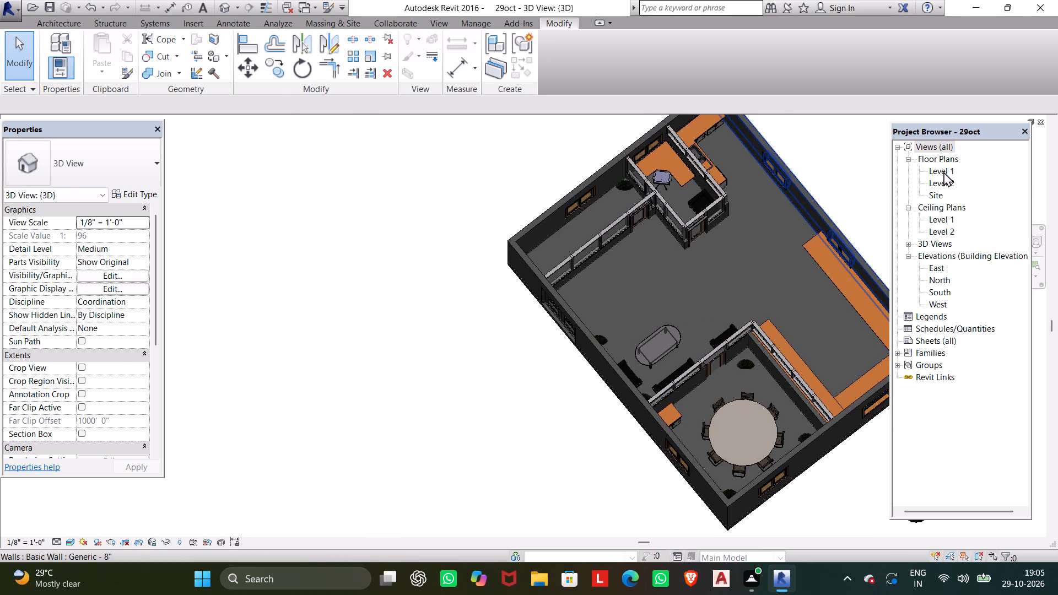
# In the Level 1 floor plan, load the TV - Flat Screen family from the Furniture library folder.
pyautogui.doubleClick(942, 168)
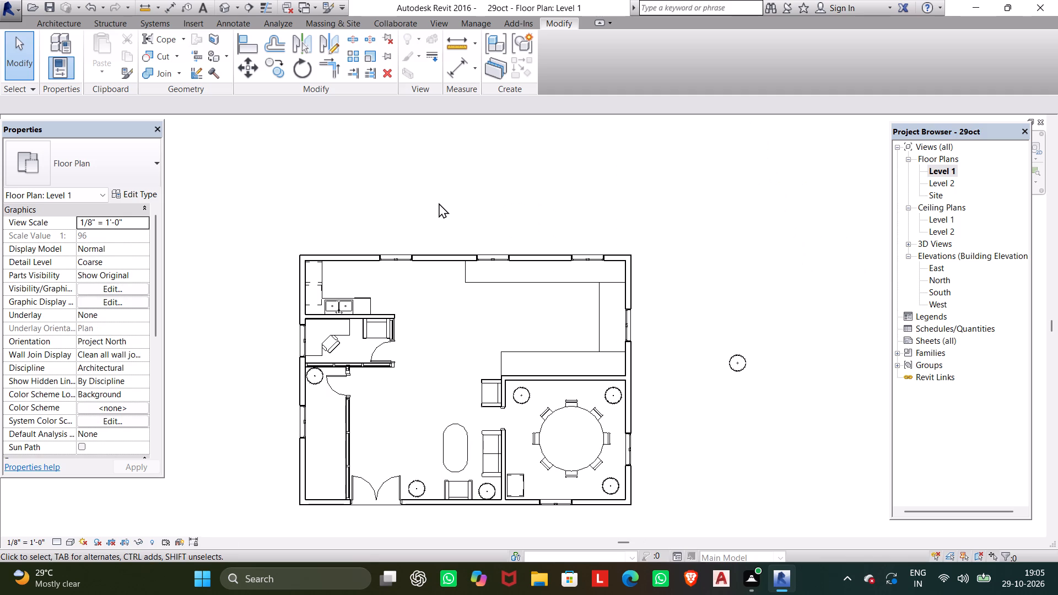
pyautogui.click(66, 20)
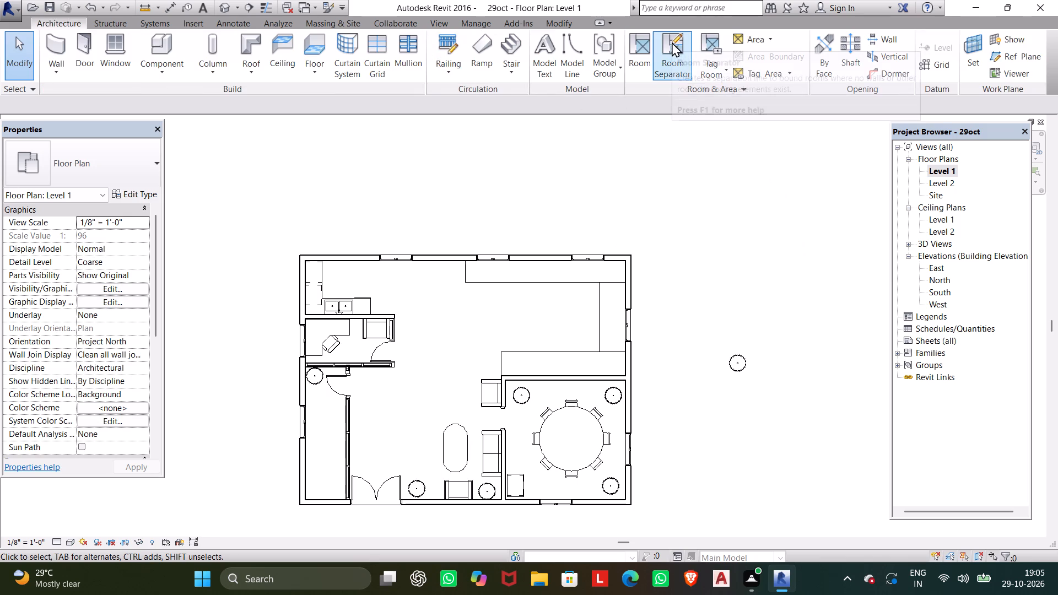
pyautogui.click(153, 50)
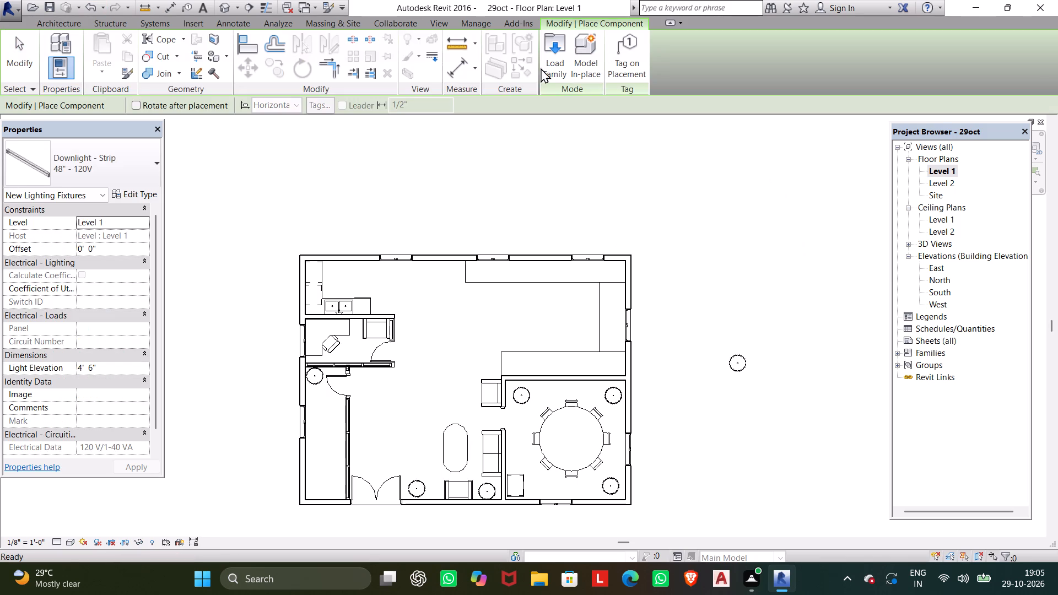
pyautogui.click(560, 44)
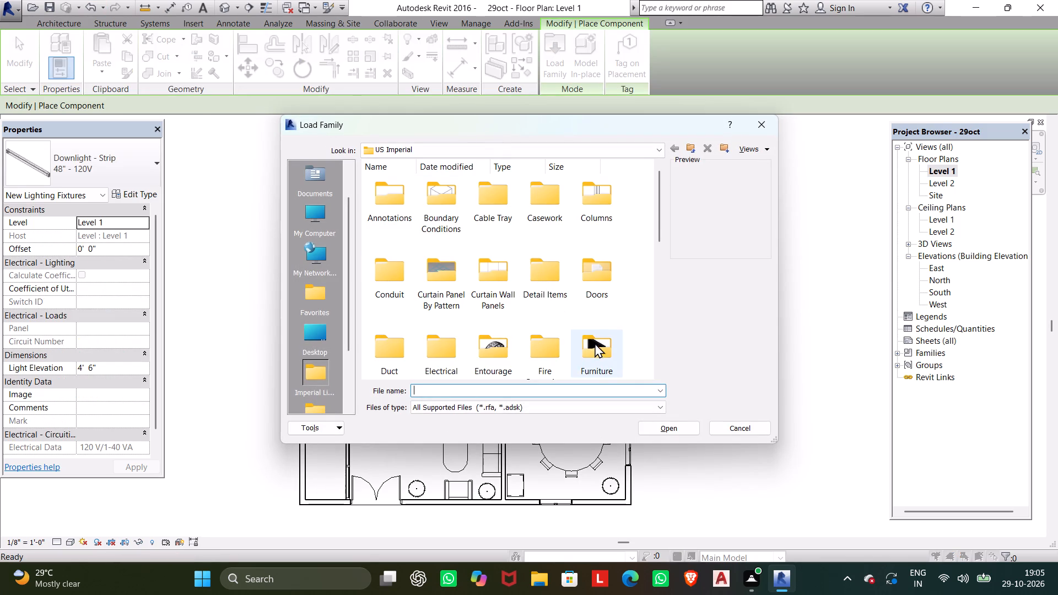
pyautogui.click(596, 346)
pyautogui.click(596, 342)
pyautogui.click(595, 340)
pyautogui.doubleClick(593, 338)
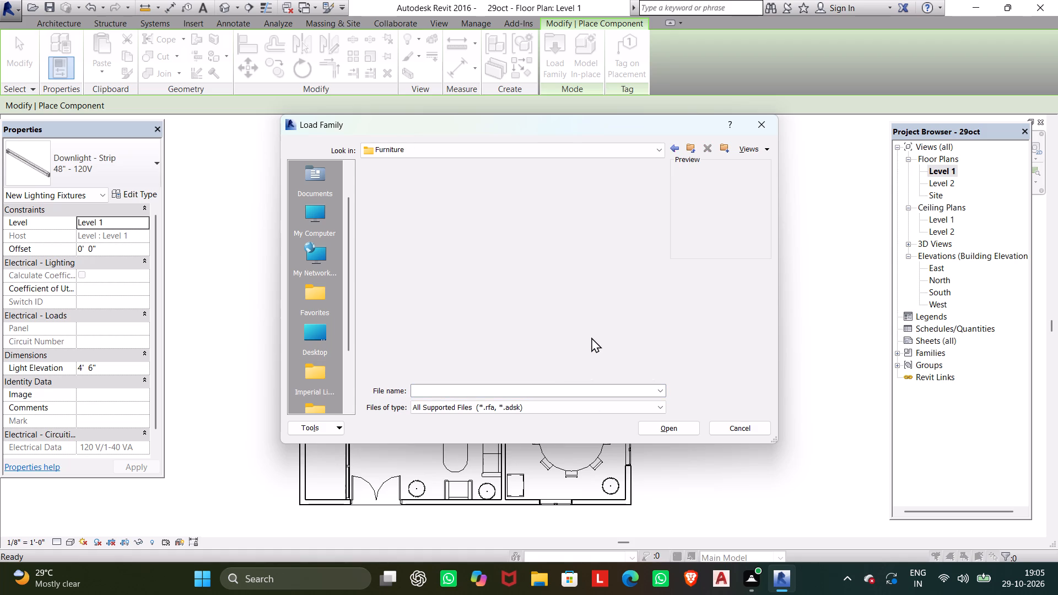
pyautogui.click(383, 266)
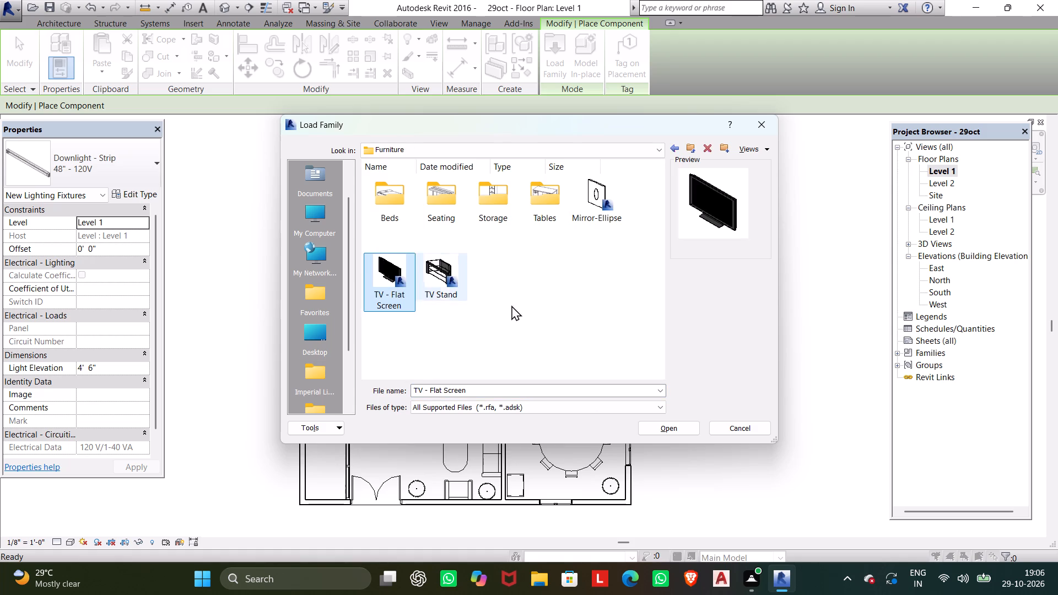
pyautogui.click(681, 428)
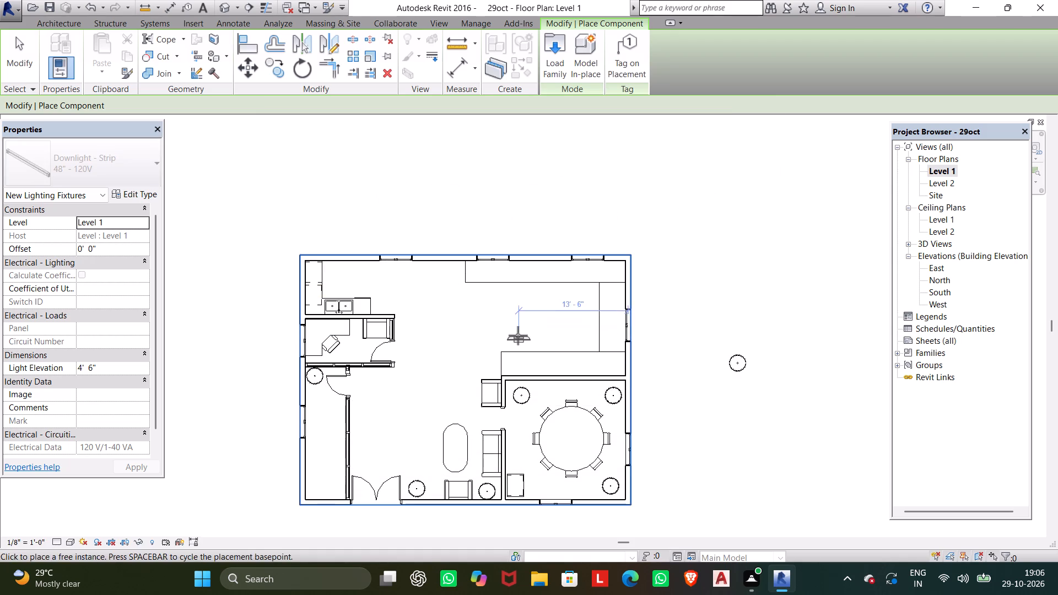
# Place three 32" flat-screen TVs close together near the free end of the counter along the windowed exterior wall.
pyautogui.scroll(10, 490, 288)
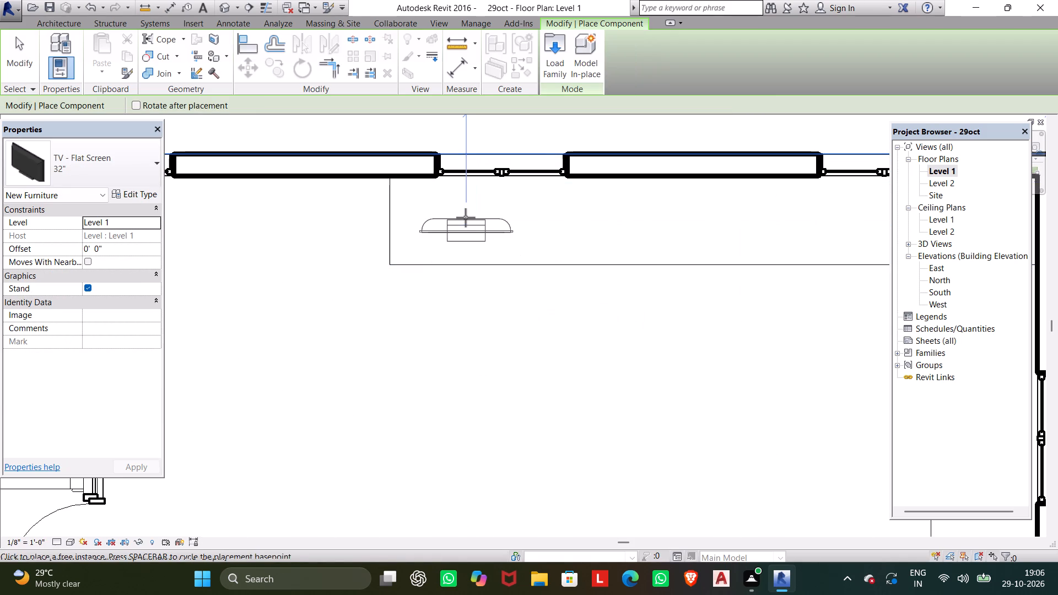
pyautogui.click(461, 215)
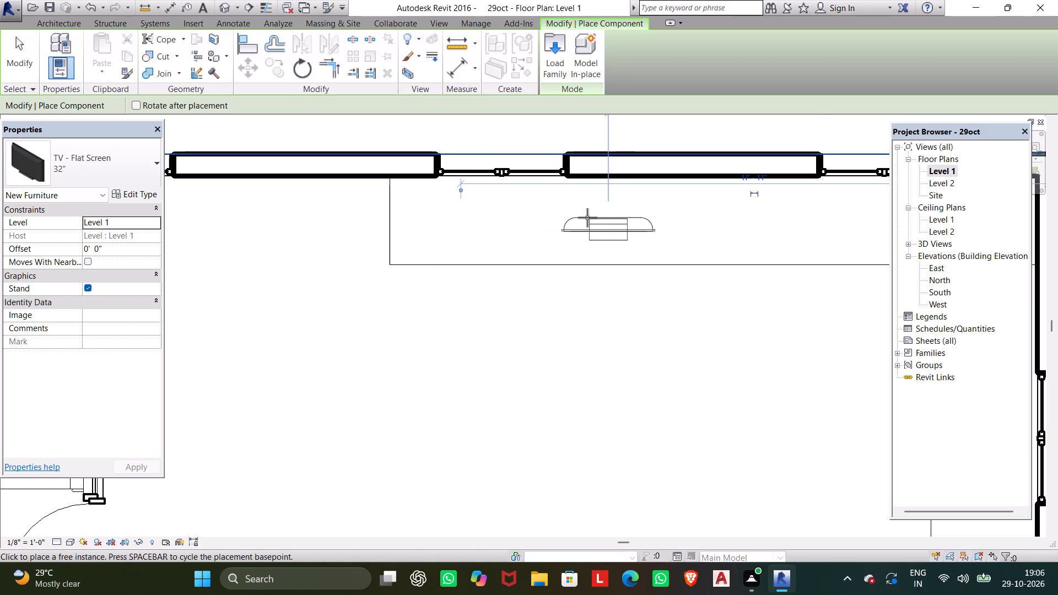
pyautogui.click(459, 209)
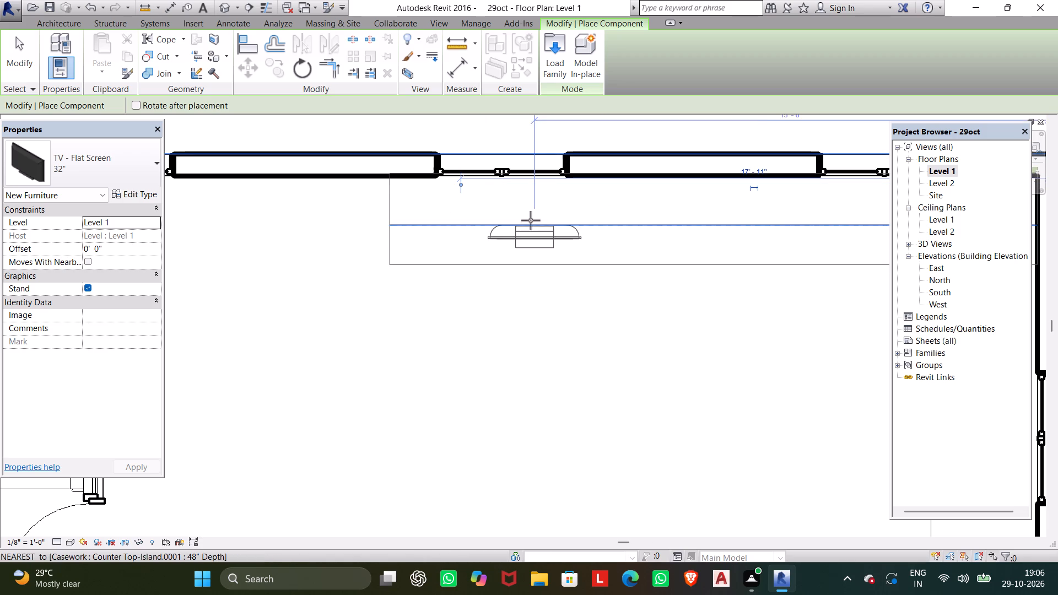
pyautogui.scroll(5, 506, 221)
pyautogui.click(452, 218)
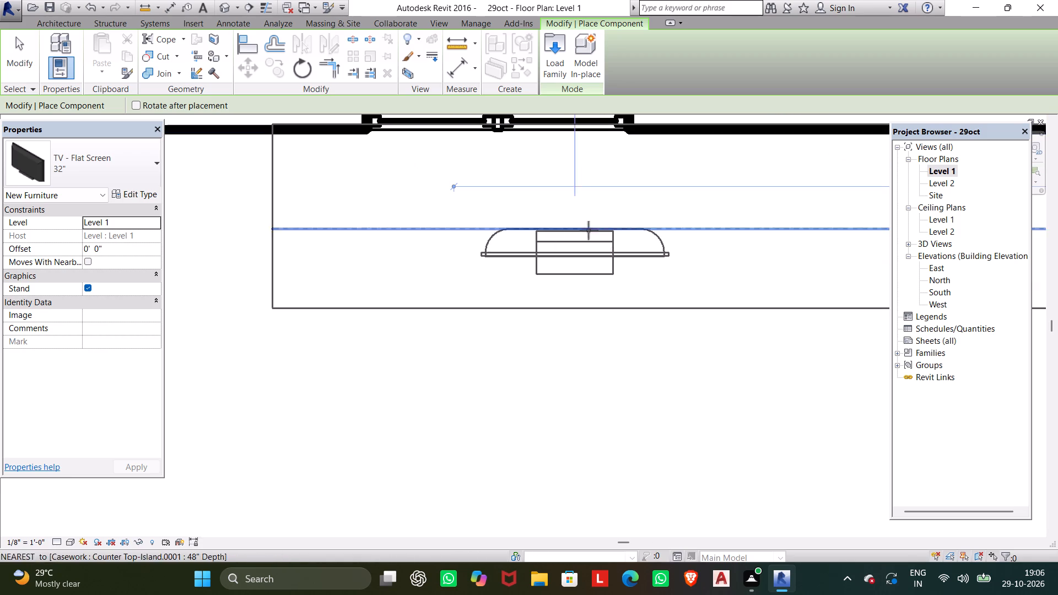
pyautogui.scroll(-7, 655, 241)
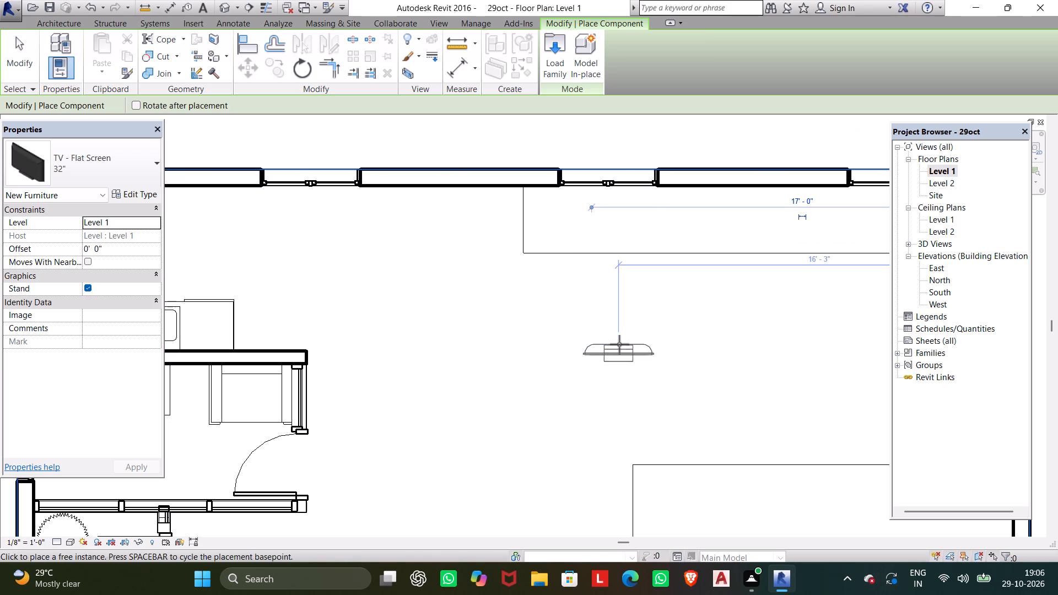
pyautogui.press('Escape')
pyautogui.press('Escape')
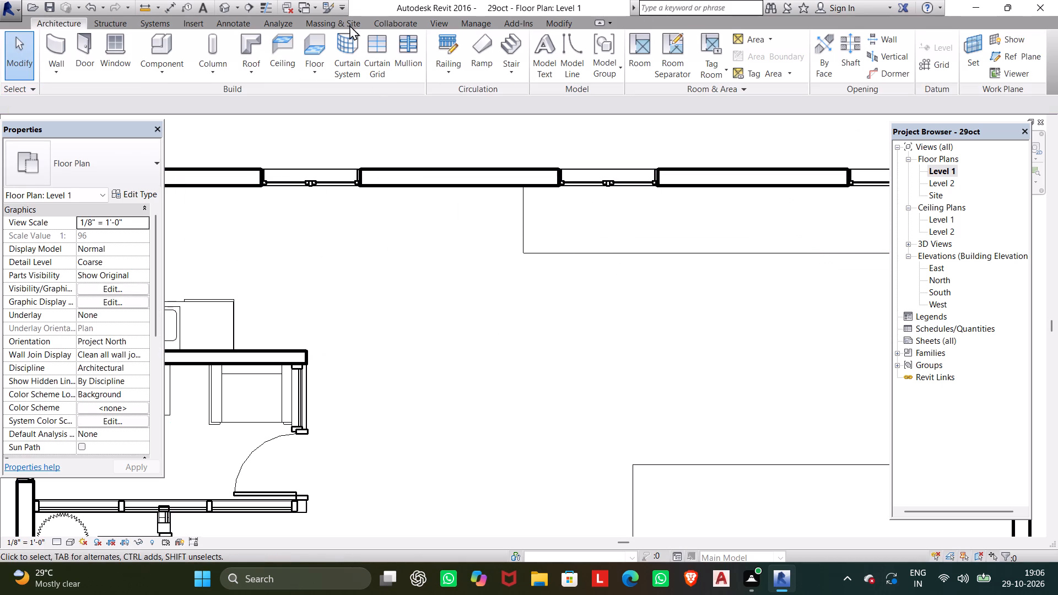
# In the 3D view, raise the foremost TV onto the counter by setting its offset to 3'.
pyautogui.click(216, 2)
pyautogui.click(220, 3)
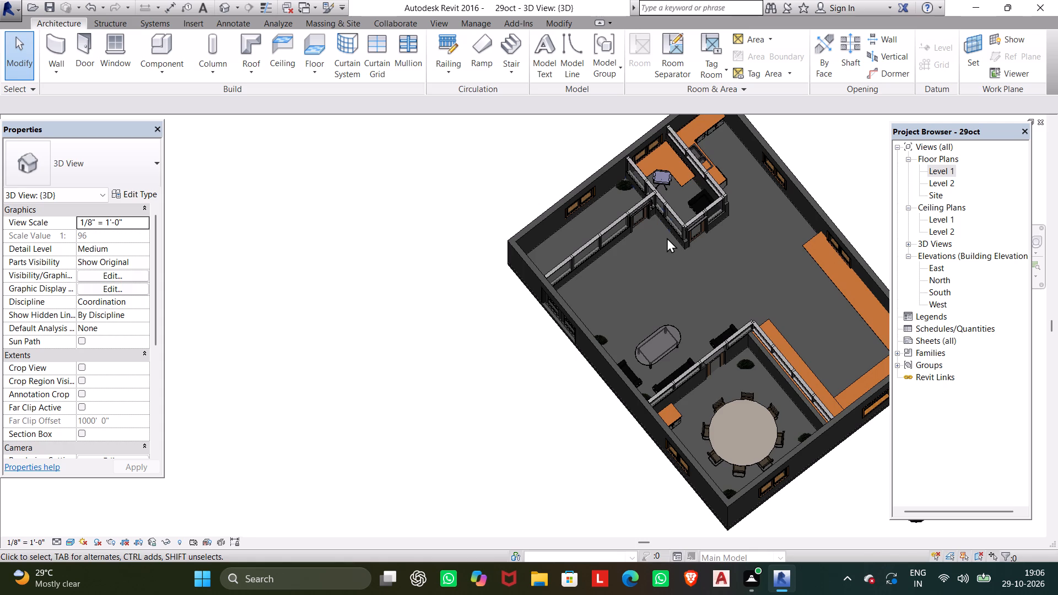
pyautogui.scroll(4, 773, 273)
pyautogui.moveTo(780, 260); pyautogui.dragTo(627, 264, button='middle')
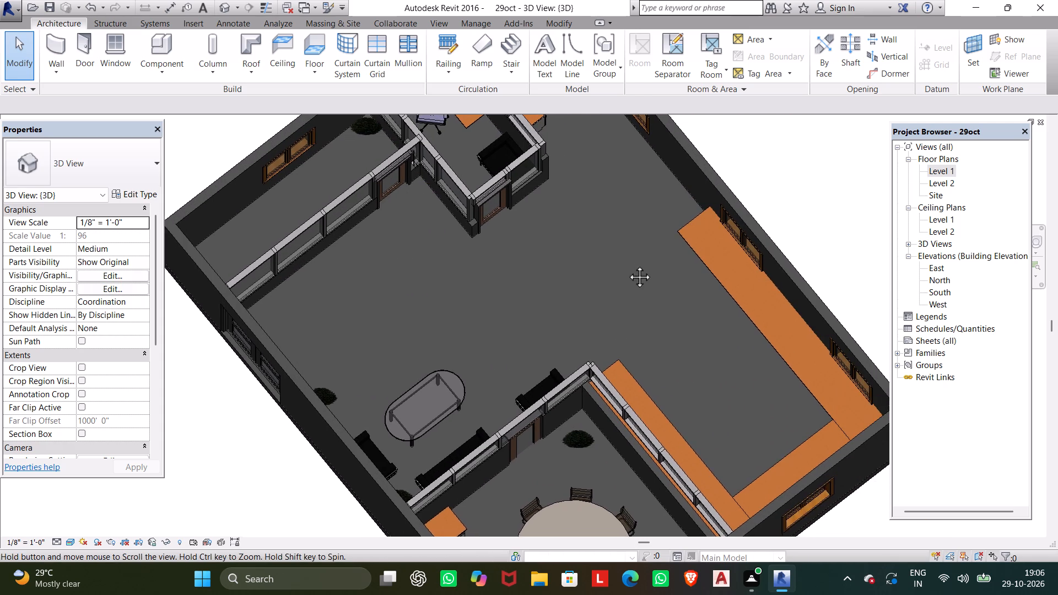
pyautogui.moveTo(627, 264); pyautogui.dragTo(634, 341, button='middle')
pyautogui.scroll(1, 635, 340)
pyautogui.keyDown('shift'); pyautogui.moveTo(635, 342); pyautogui.dragTo(635, 339, button='middle'); pyautogui.keyUp('shift')
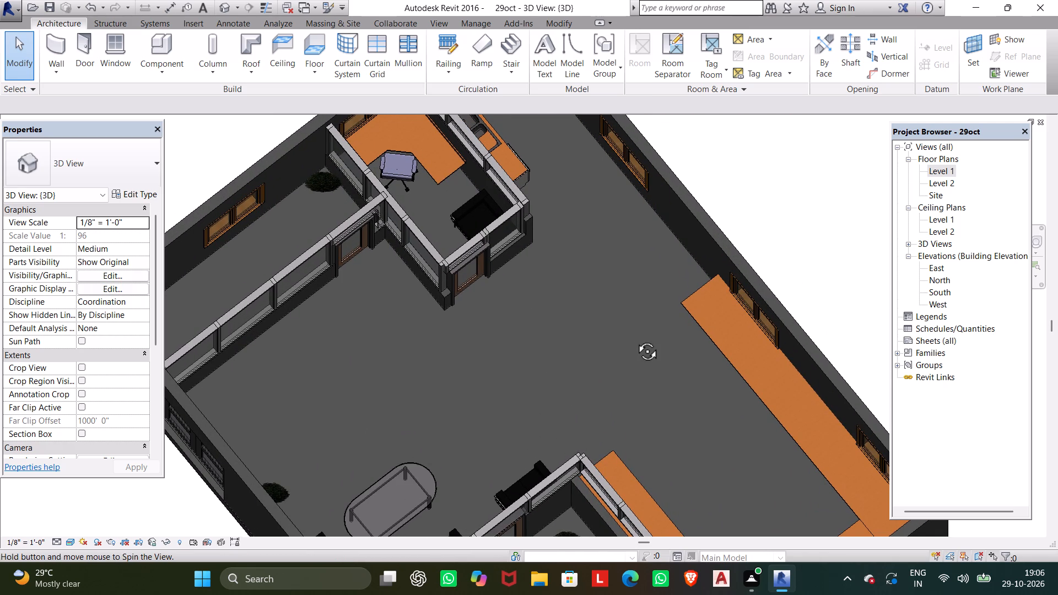
pyautogui.keyDown('shift'); pyautogui.moveTo(635, 339); pyautogui.dragTo(700, 139, button='middle'); pyautogui.keyUp('shift')
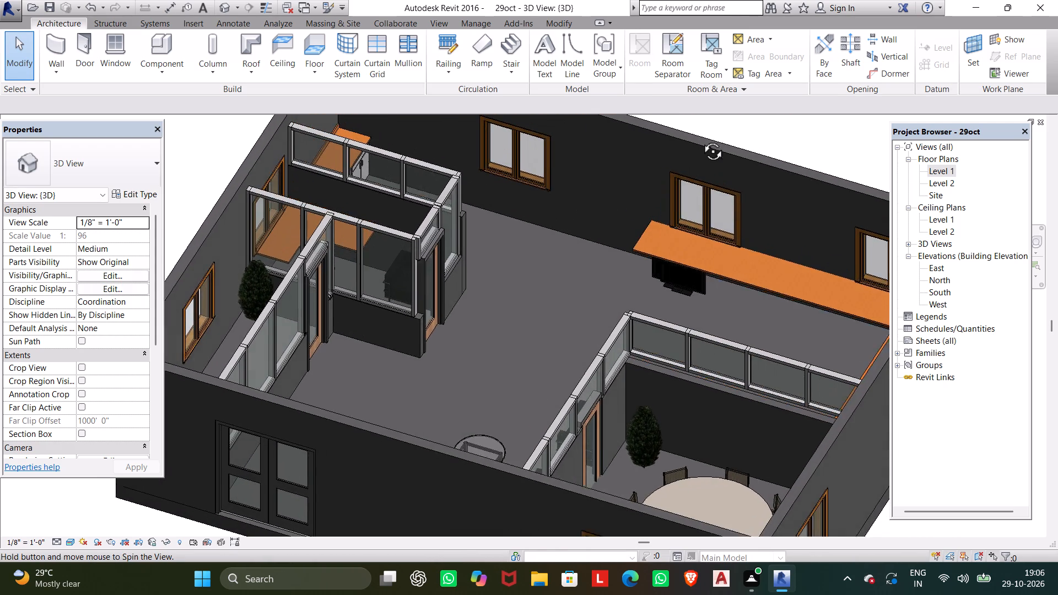
pyautogui.keyDown('shift'); pyautogui.moveTo(700, 139); pyautogui.dragTo(700, 135, button='middle'); pyautogui.keyUp('shift')
pyautogui.keyDown('shift'); pyautogui.click(698, 304); pyautogui.keyUp('shift')
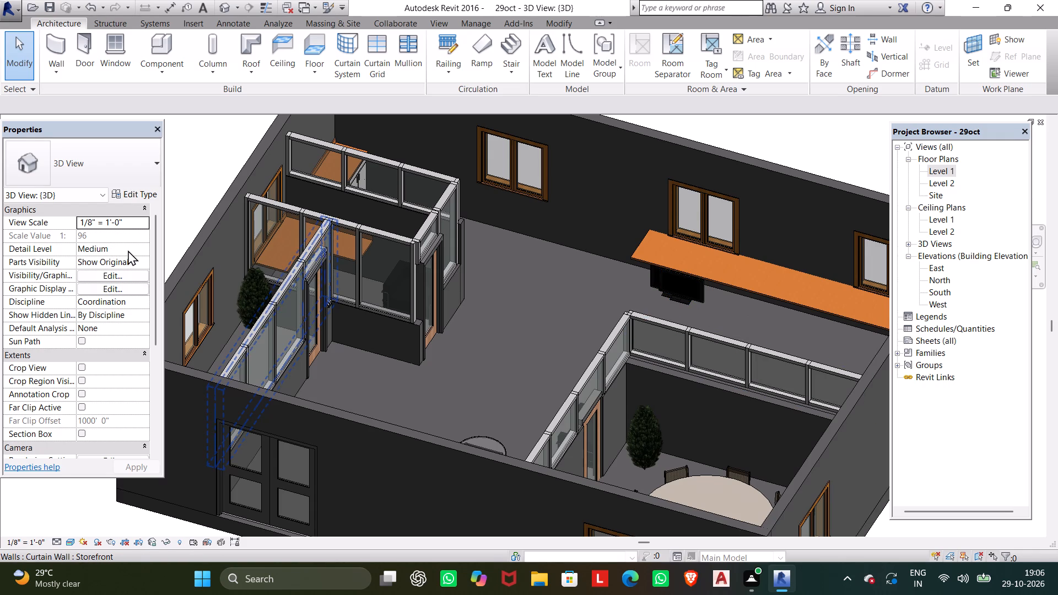
pyautogui.press('Escape')
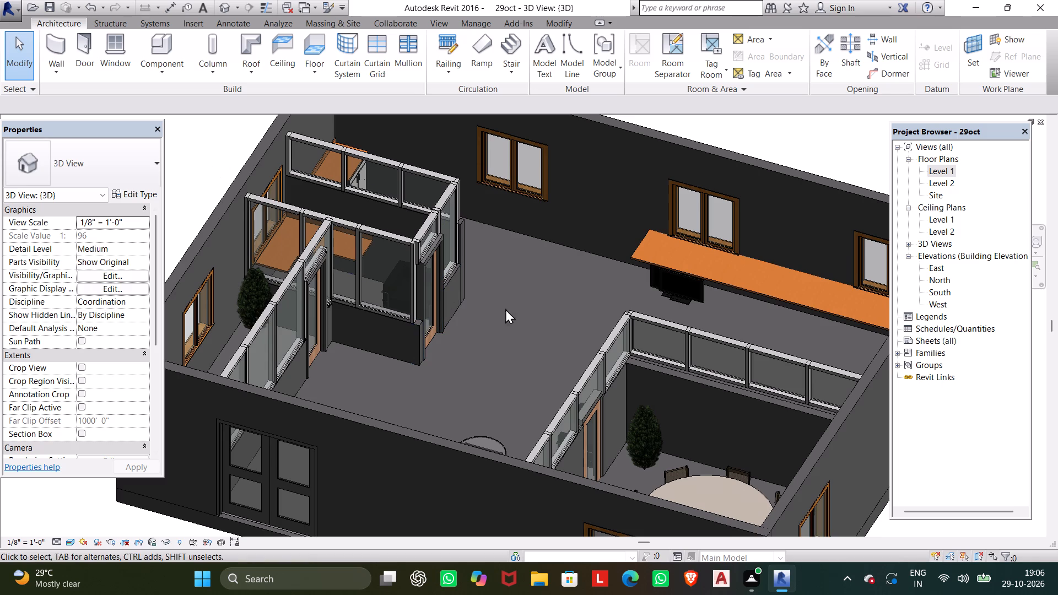
pyautogui.click(674, 291)
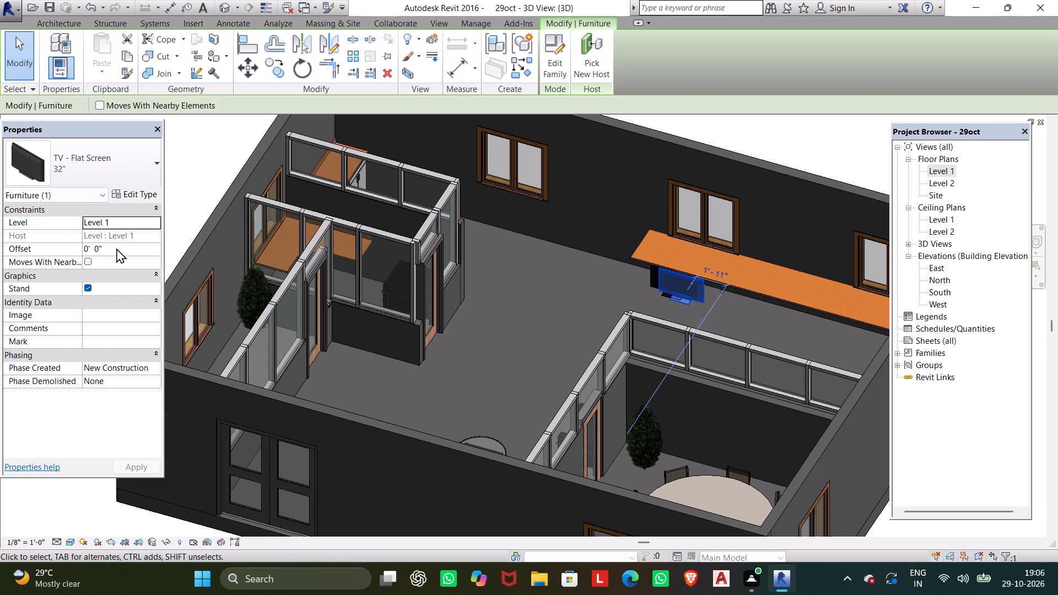
pyautogui.click(116, 246)
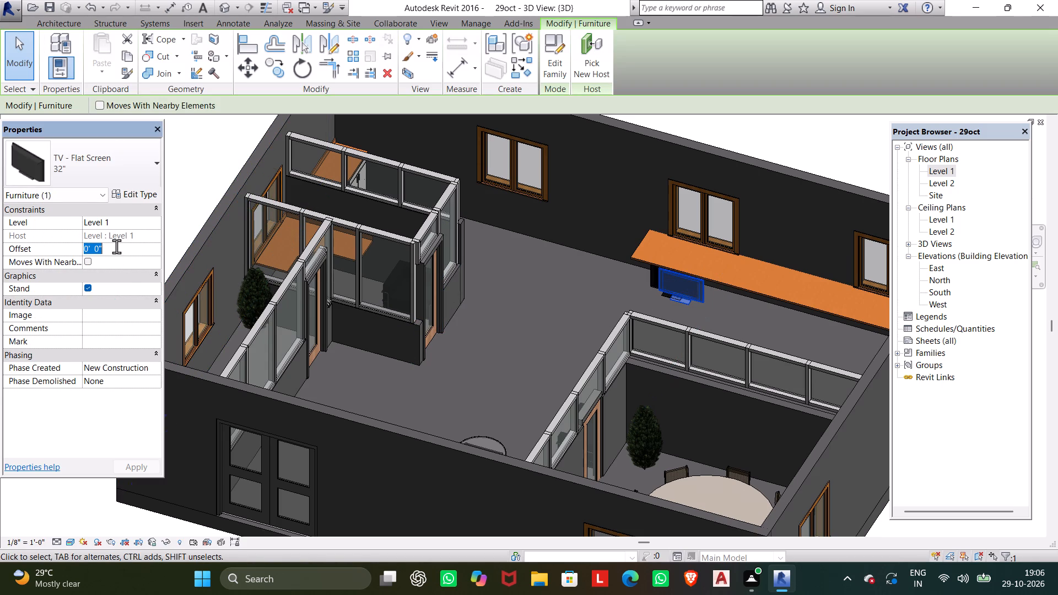
pyautogui.write("3'")
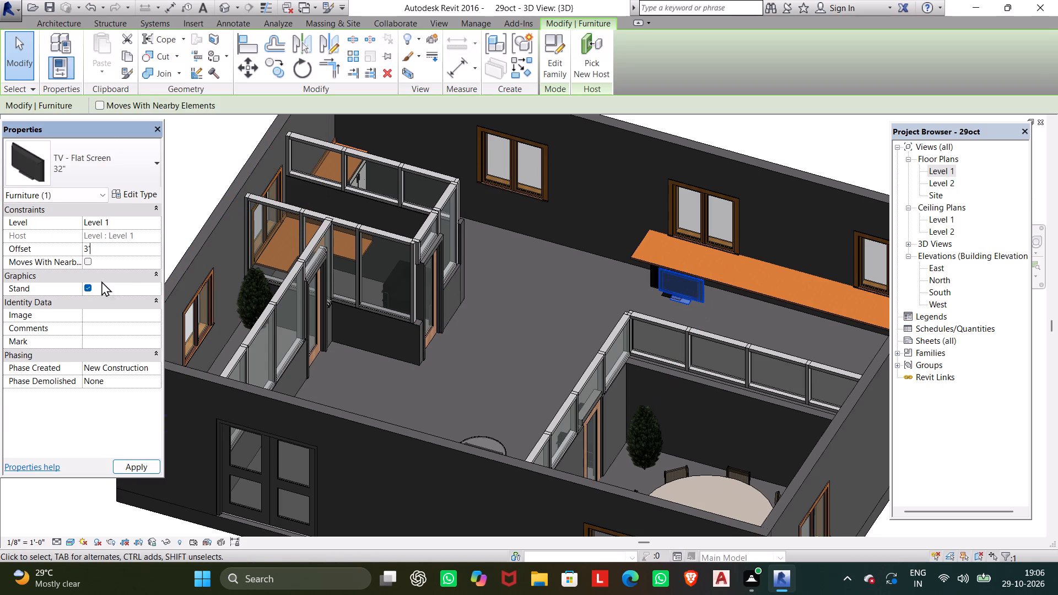
pyautogui.click(136, 469)
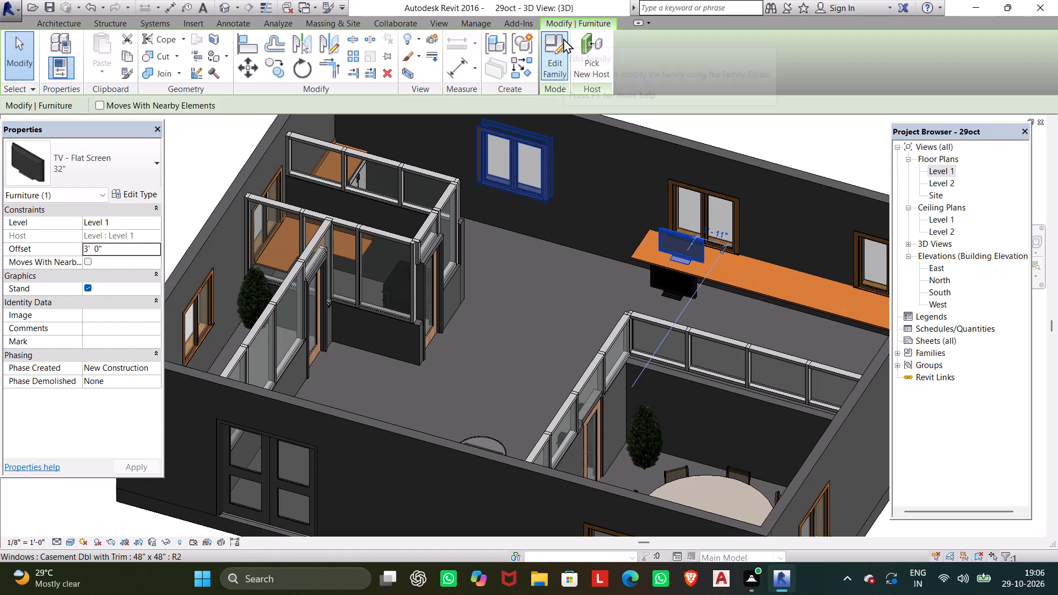
pyautogui.press('Escape')
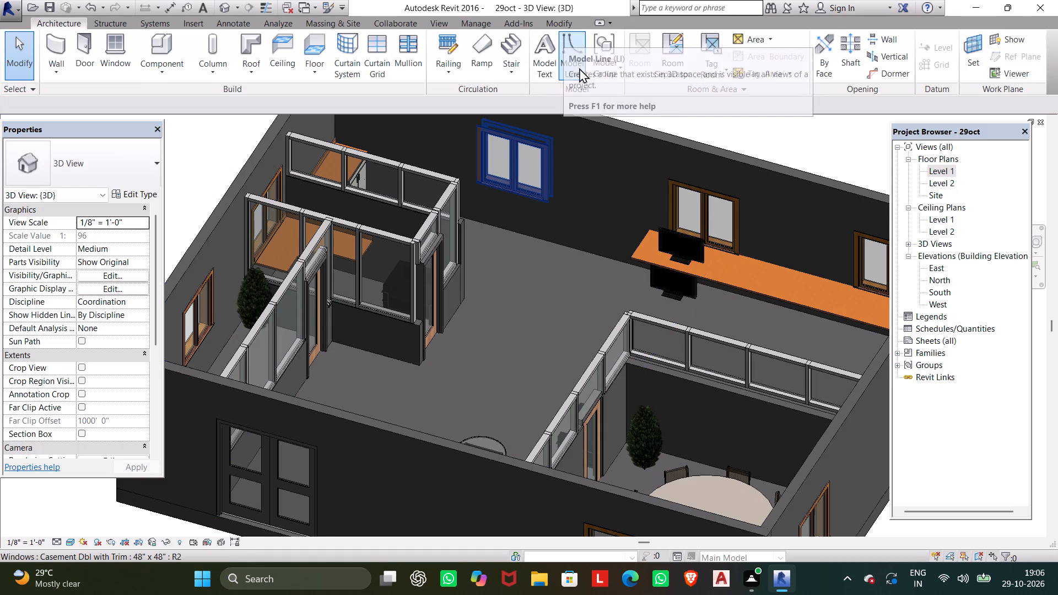
# Nudge one floor-level TV along the counter, clear of the other TVs, to about 13'-9" from the end wall.
pyautogui.click(684, 294)
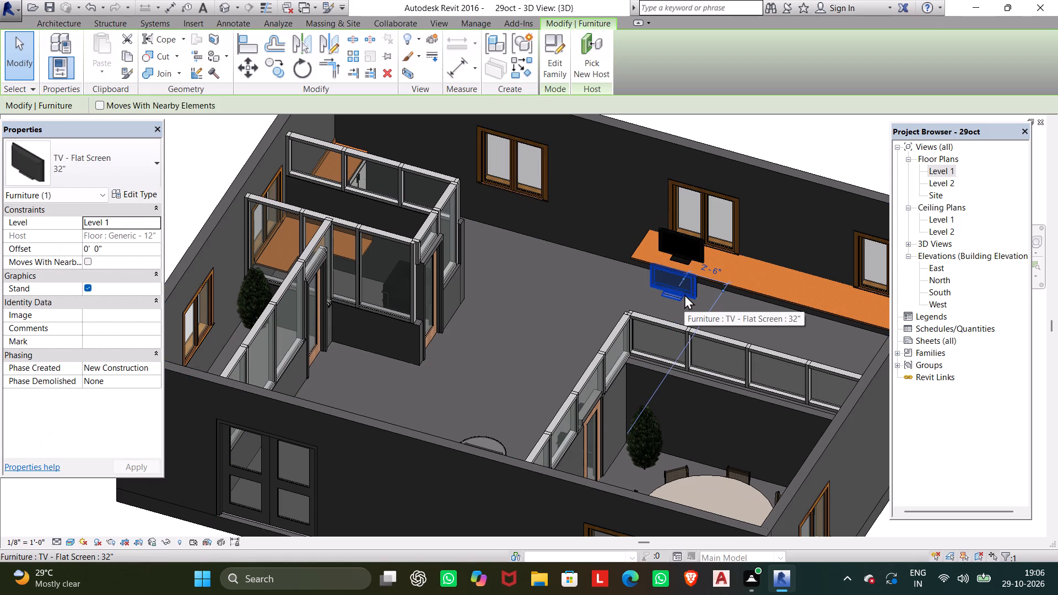
pyautogui.press('Right')
pyautogui.press('Right')
pyautogui.press('Right')
pyautogui.press('Right')
pyautogui.press('Right')
pyautogui.press('Right')
pyautogui.press('Right')
pyautogui.press('Right')
pyautogui.press('Right')
pyautogui.press('Right')
pyautogui.press('Right')
pyautogui.press('Right')
pyautogui.press('Right')
pyautogui.press('Right')
pyautogui.press('Right')
pyautogui.press('Right')
pyautogui.press('Right')
pyautogui.press('Right')
pyautogui.press('Right')
pyautogui.press('Right')
pyautogui.press('Right')
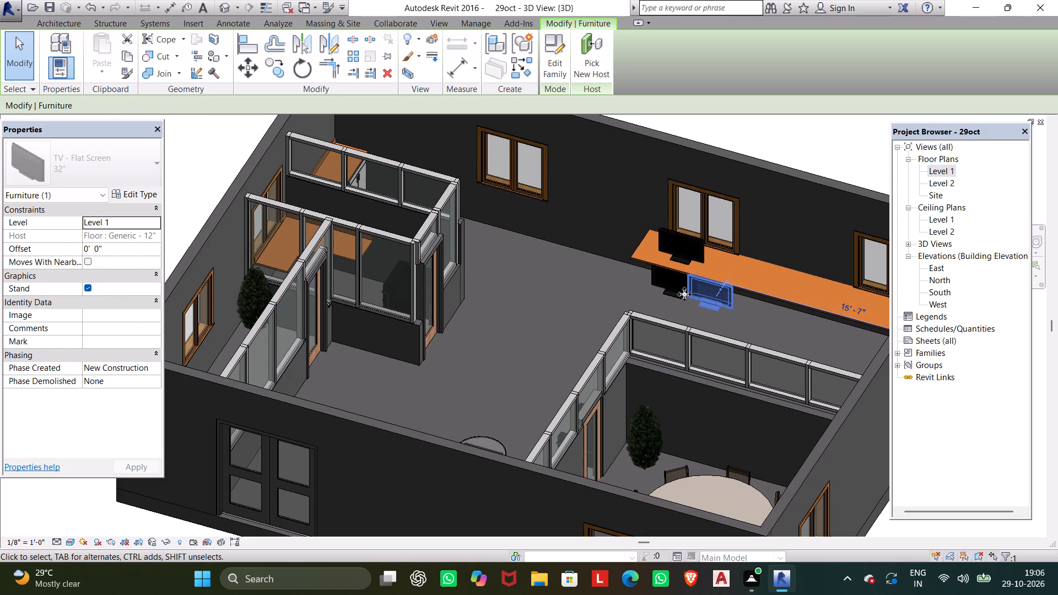
pyautogui.press('Right')
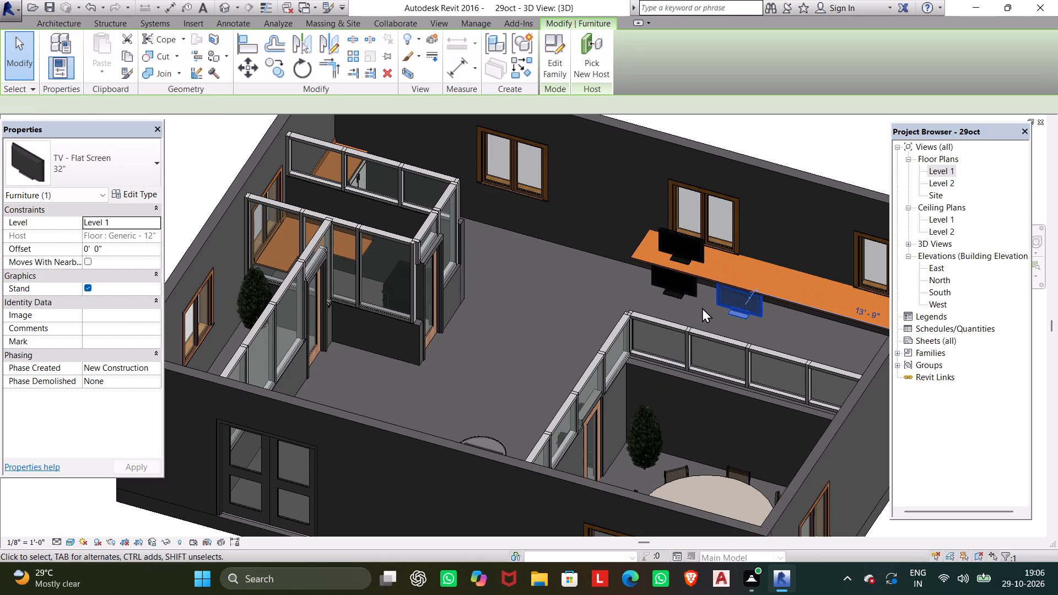
# Set the offset of the floor-level TV still below the raised one to 3'.
pyautogui.click(675, 289)
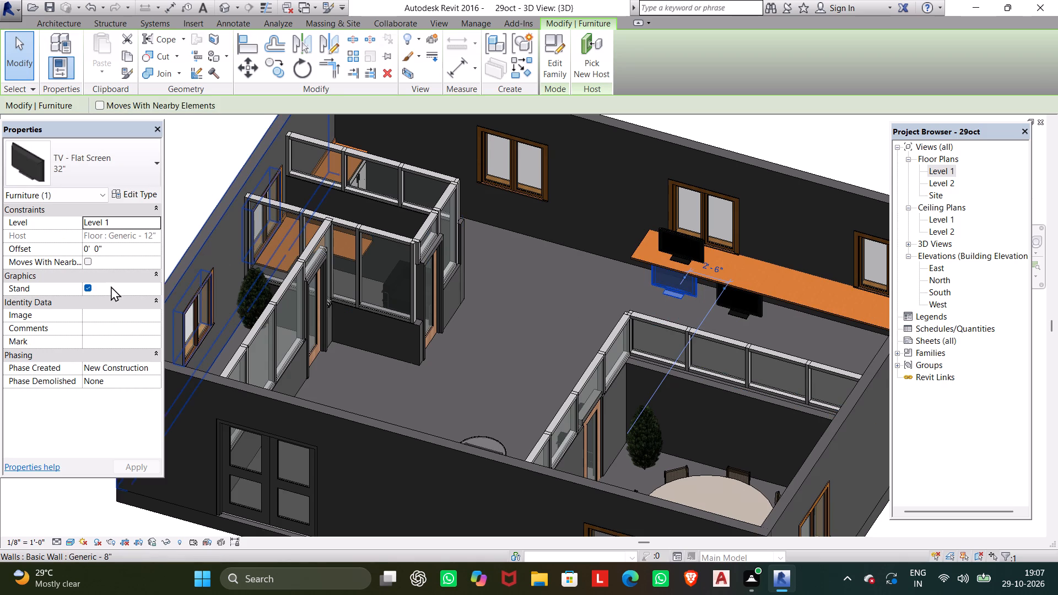
pyautogui.click(112, 250)
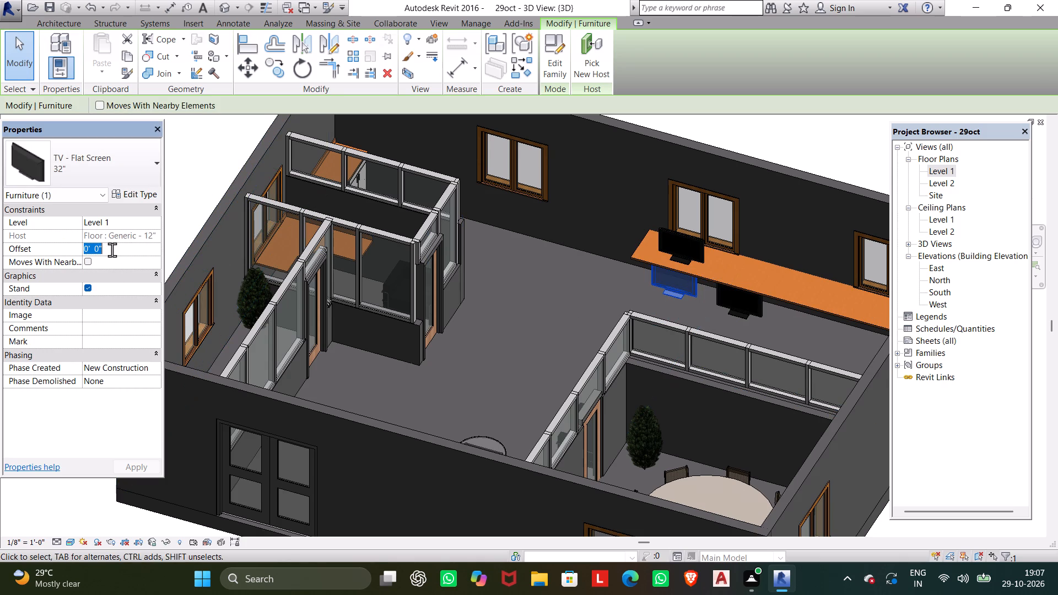
pyautogui.press('3')
pyautogui.press("'")
pyautogui.press('Return')
pyautogui.press('Return')
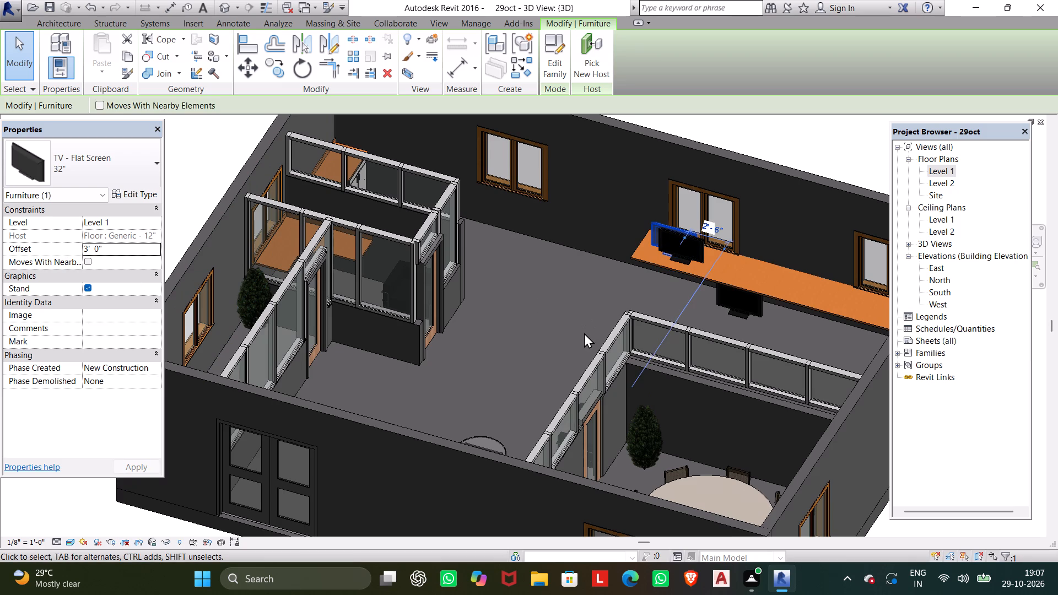
# Nudge the just-raised TV along the counter, clear of the first one, to about 13'-1" from the end wall.
pyautogui.press('Right')
pyautogui.press('Right')
pyautogui.press('Right')
pyautogui.press('Right')
pyautogui.press('Right')
pyautogui.press('Right')
pyautogui.press('Right')
pyautogui.press('Right')
pyautogui.press('Right')
pyautogui.press('Right')
pyautogui.press('Right')
pyautogui.press('Right')
pyautogui.press('Right')
pyautogui.press('Right')
pyautogui.press('Right')
pyautogui.press('Right')
pyautogui.press('Right')
pyautogui.press('Right')
pyautogui.press('Right')
pyautogui.press('Right')
pyautogui.press('Right')
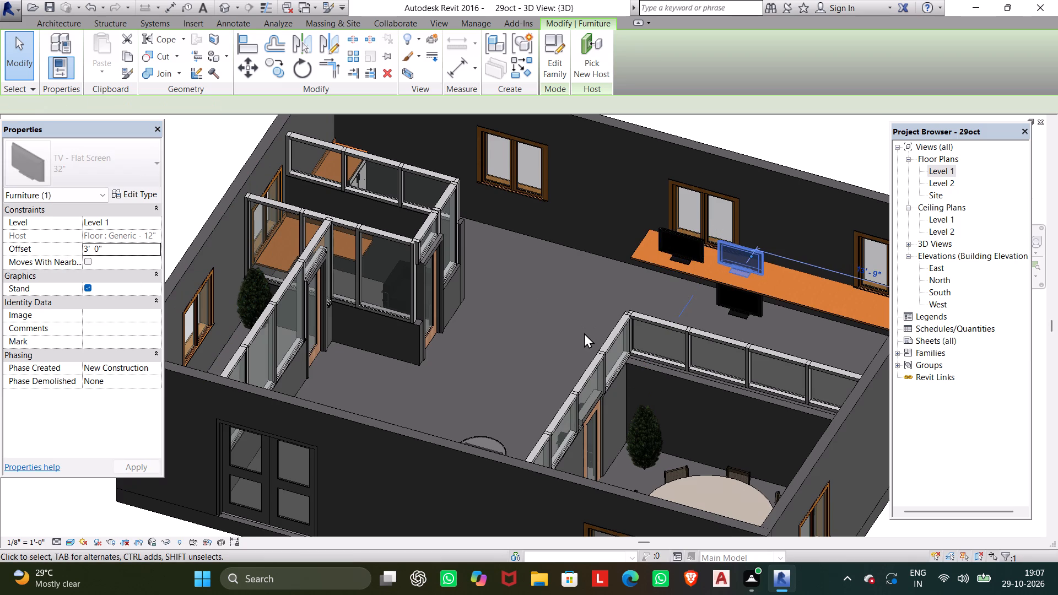
pyautogui.press('Right')
pyautogui.press('Right')
pyautogui.press('Right')
pyautogui.press('Right')
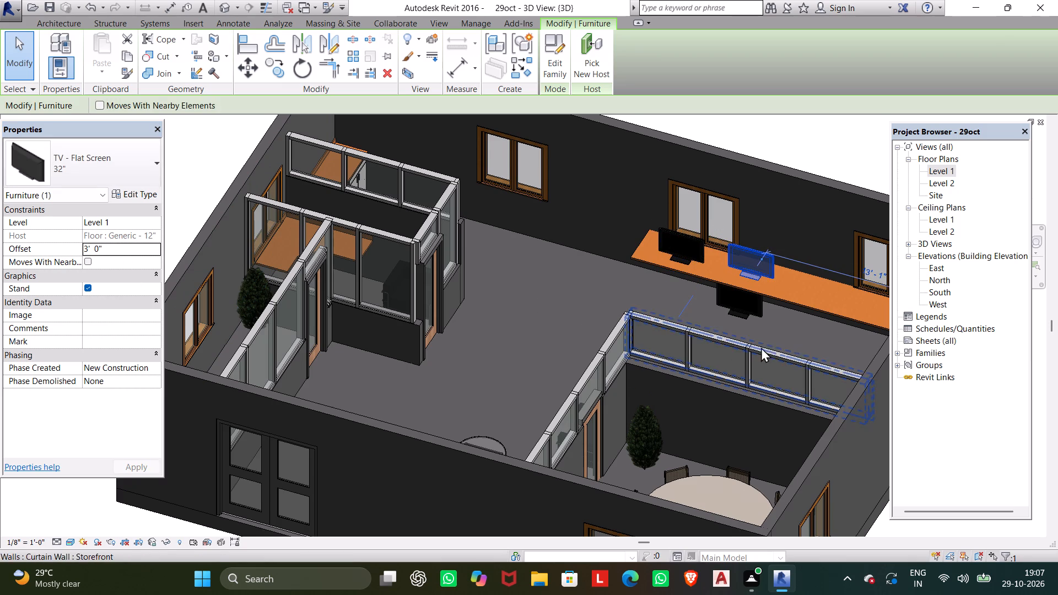
# Nudge the remaining floor-level TV along the counter towards the end wall, clear of the two raised TVs.
pyautogui.click(756, 312)
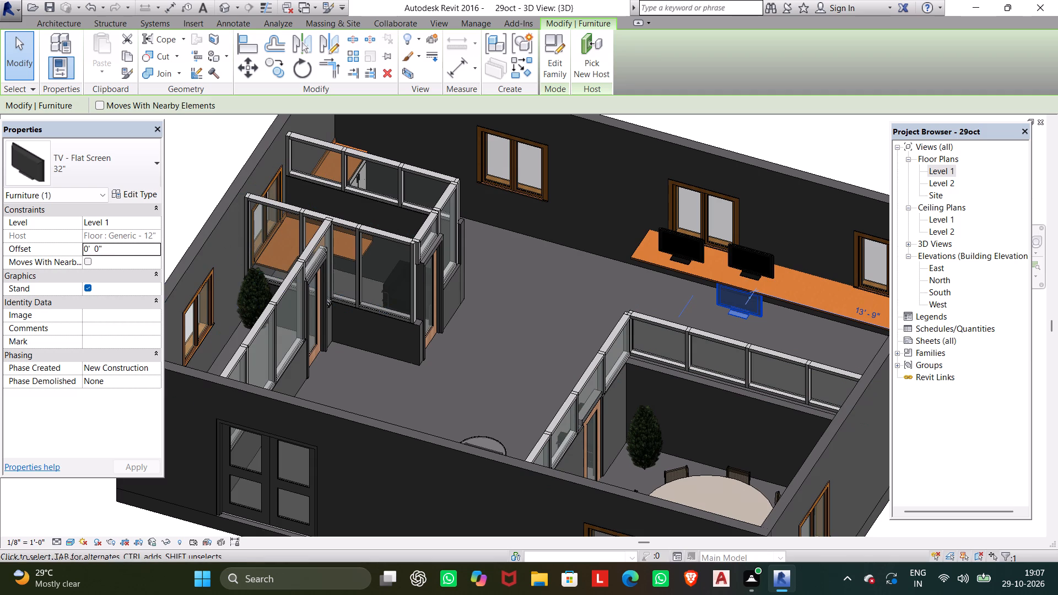
pyautogui.press('Right')
pyautogui.press('Right')
pyautogui.press('Right')
pyautogui.press('Right')
pyautogui.press('Right')
pyautogui.press('Right')
pyautogui.press('Right')
pyautogui.press('Right')
pyautogui.press('Right')
pyautogui.press('Right')
pyautogui.press('Right')
pyautogui.press('Right')
pyautogui.press('Right')
pyautogui.press('Right')
pyautogui.press('Right')
pyautogui.press('Right')
pyautogui.press('Right')
pyautogui.press('Right')
pyautogui.press('Right')
pyautogui.press('Right')
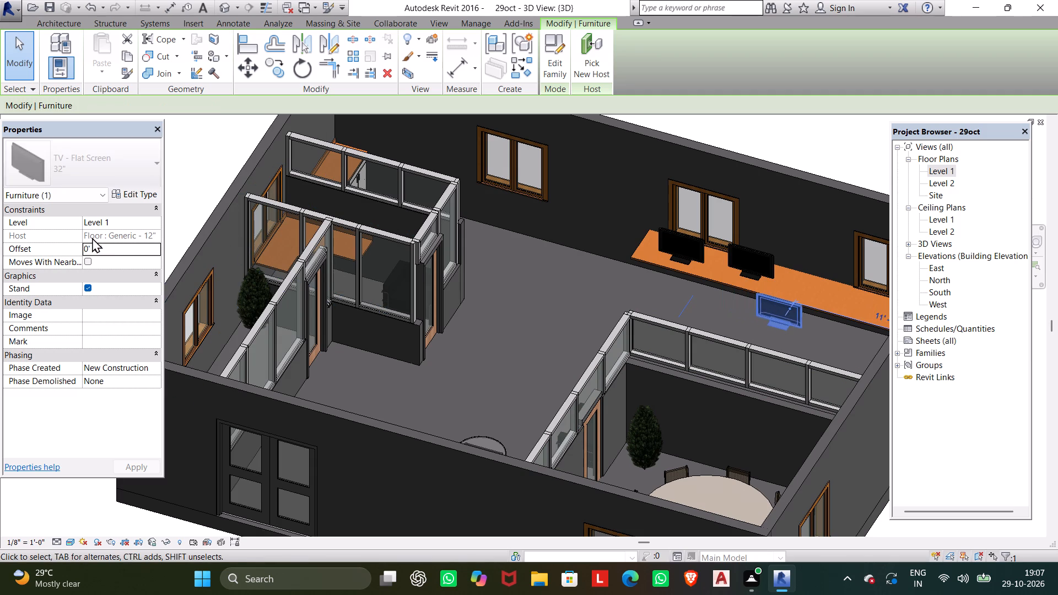
# Raise the remaining floor-level TV onto the counter by setting its offset to 3'.
pyautogui.click(116, 250)
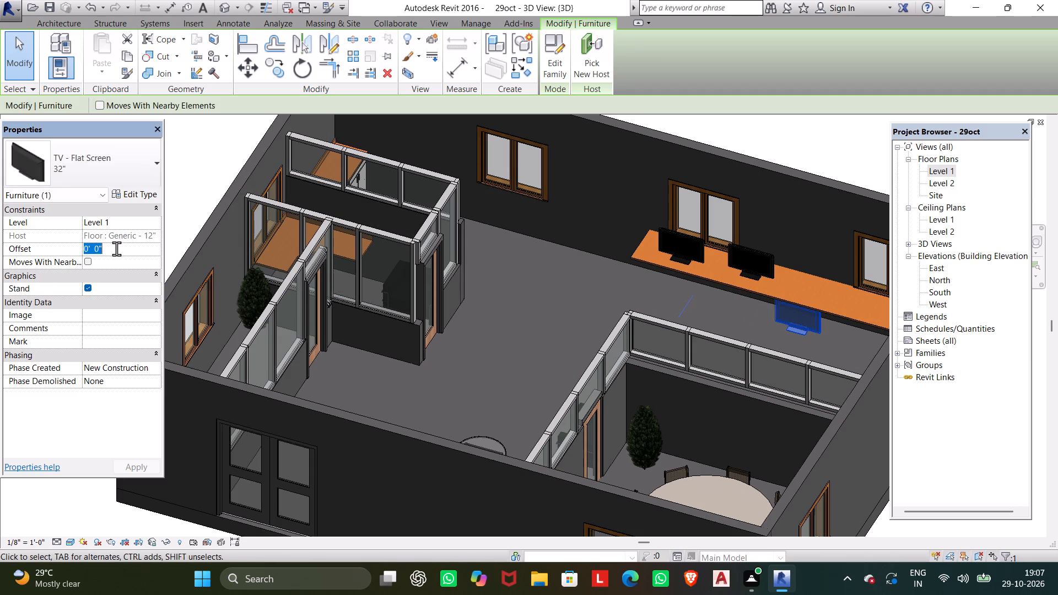
pyautogui.press('3')
pyautogui.press("'")
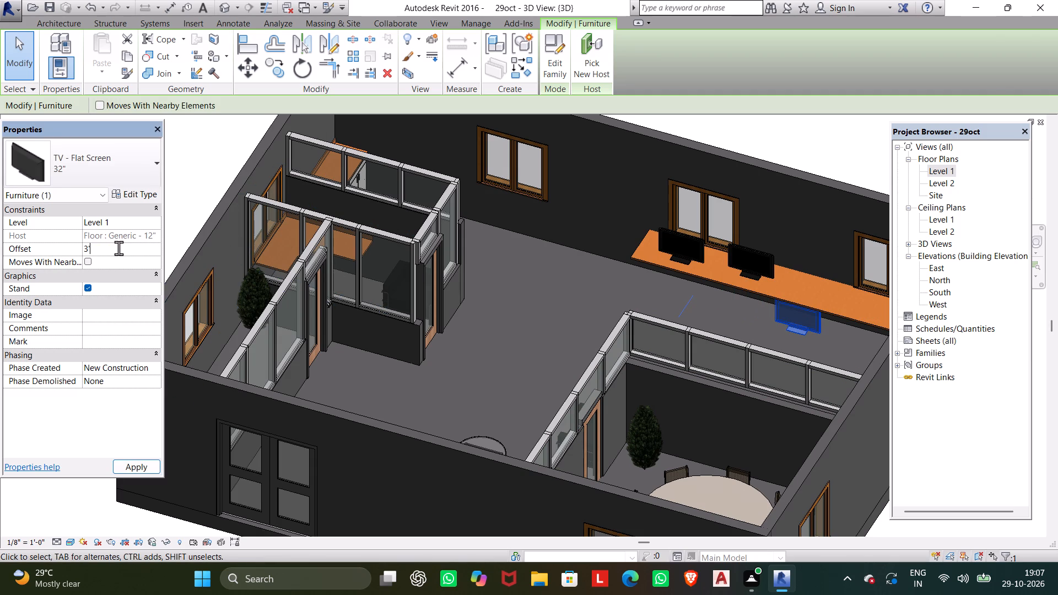
pyautogui.press('Return')
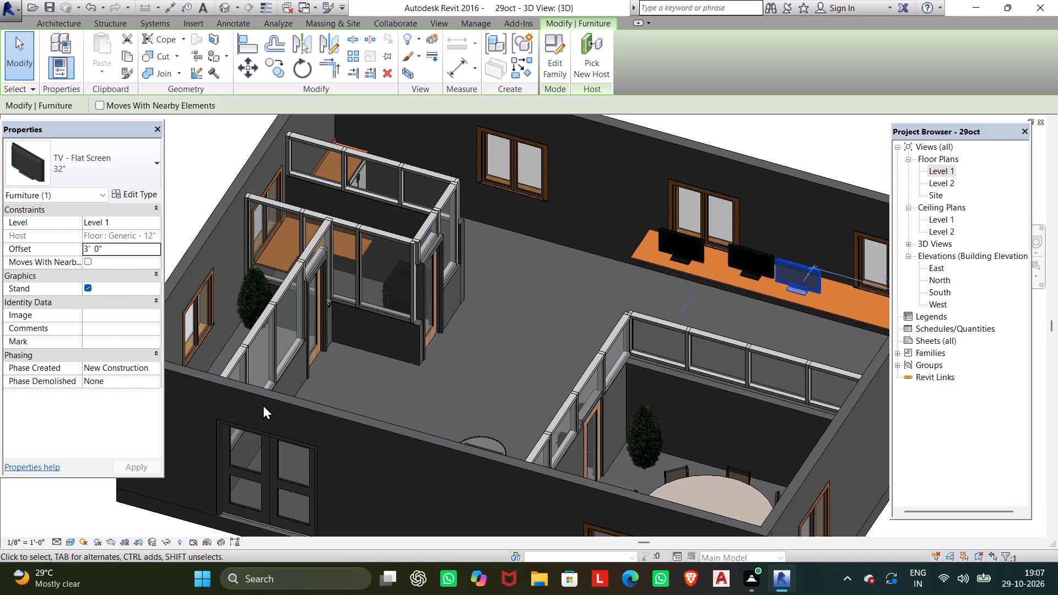
# Nudge the newly raised TV slightly further towards the end wall, leaving a gap to the middle TV.
pyautogui.press('Right')
pyautogui.press('Right')
pyautogui.press('Right')
pyautogui.press('Right')
pyautogui.press('Right')
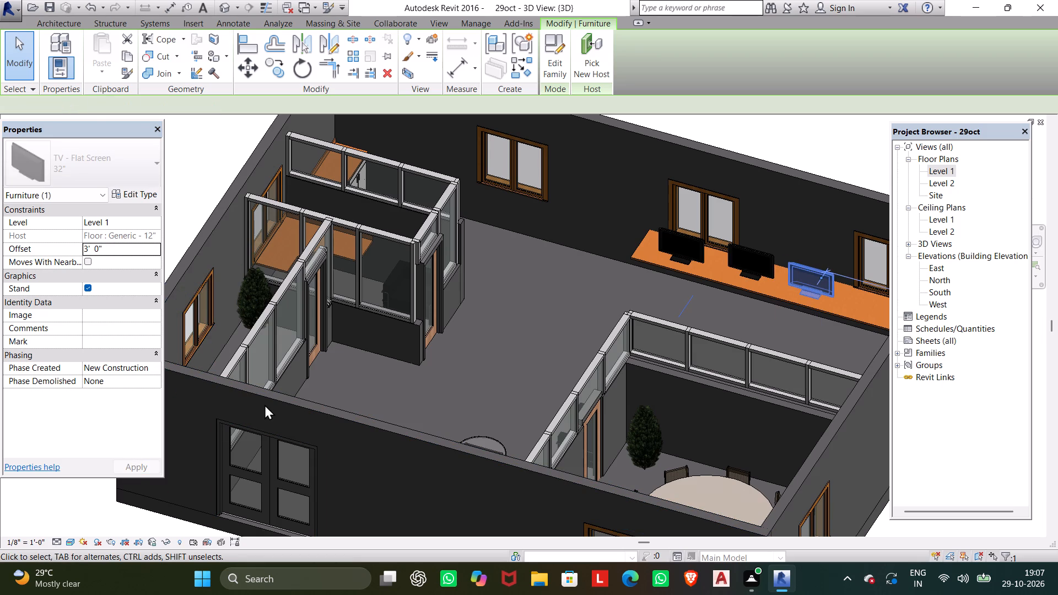
pyautogui.press('Right')
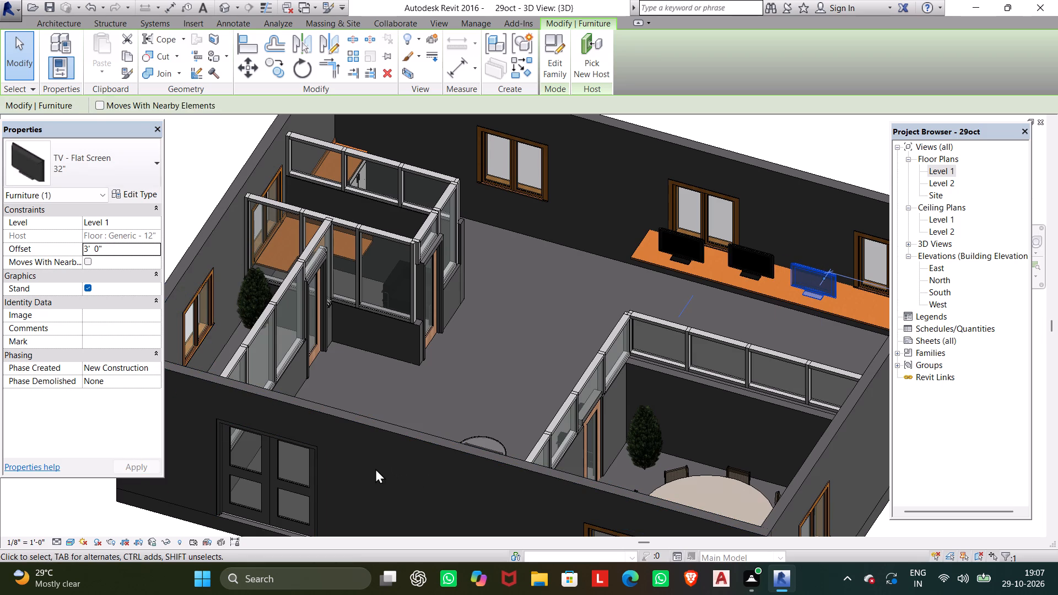
# Make an ungrouped linear array of 2 from the TV nearest the end wall, placing the second at the counter corner.
pyautogui.keyDown('shift'); pyautogui.moveTo(463, 387); pyautogui.dragTo(419, 380, button='middle'); pyautogui.keyUp('shift')
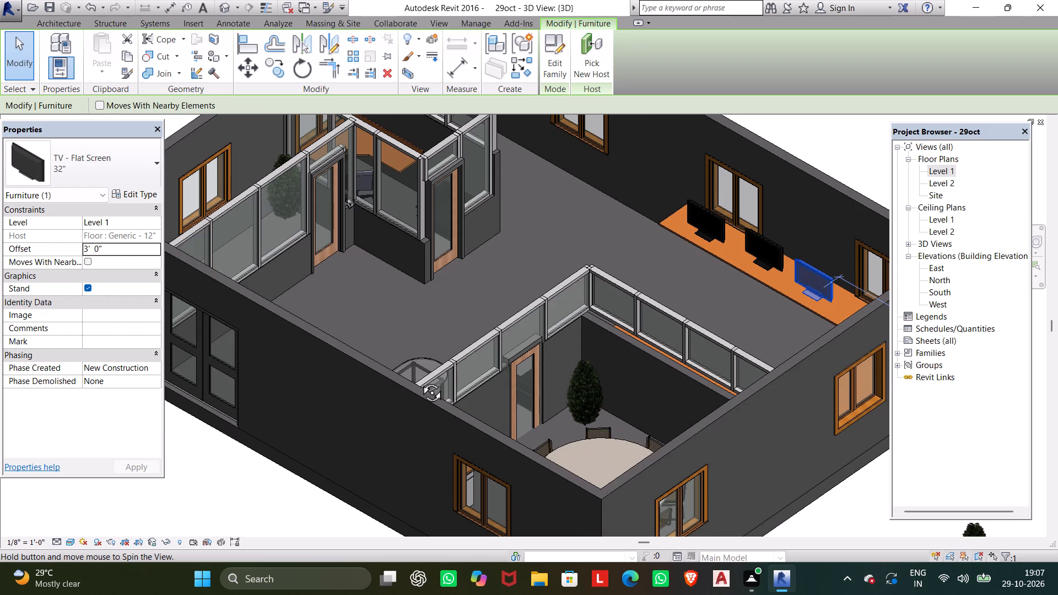
pyautogui.keyDown('shift'); pyautogui.moveTo(419, 380); pyautogui.dragTo(511, 378, button='middle'); pyautogui.keyUp('shift')
pyautogui.moveTo(526, 340); pyautogui.dragTo(402, 316, button='middle')
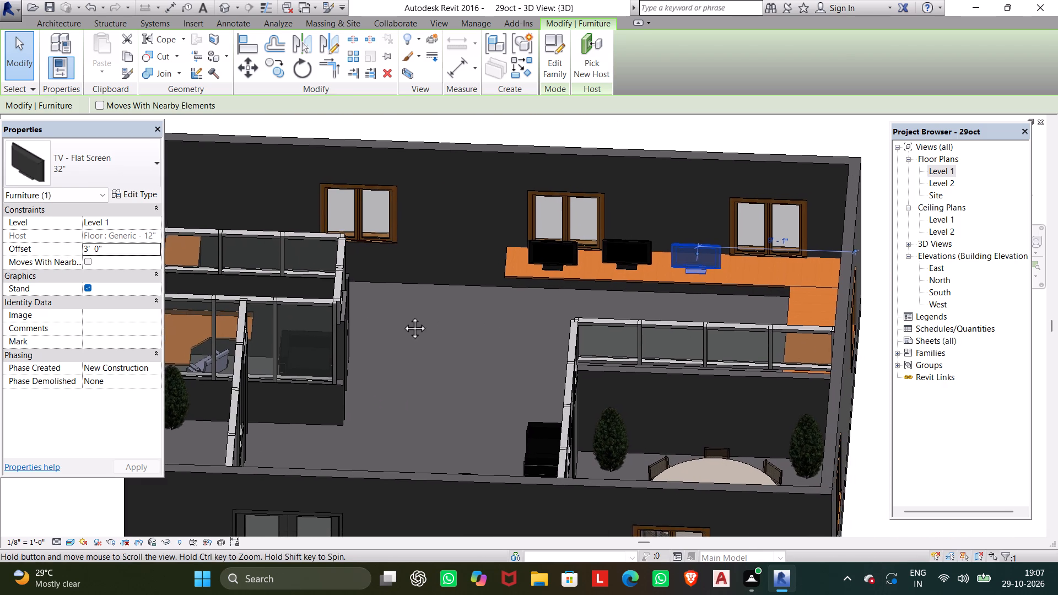
pyautogui.moveTo(402, 316); pyautogui.dragTo(396, 311, button='middle')
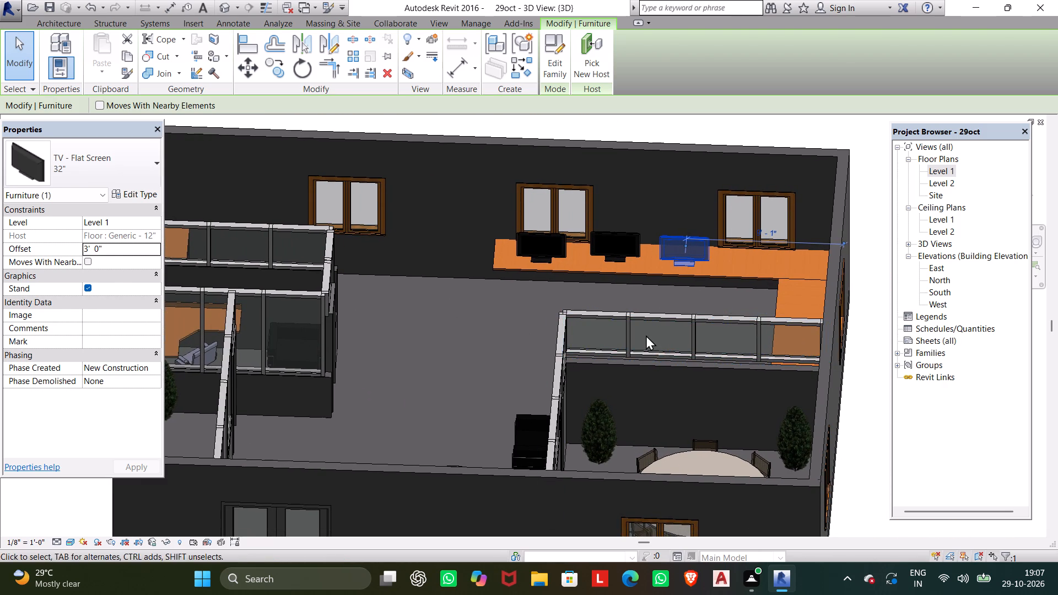
pyautogui.press('Escape')
pyautogui.click(690, 262)
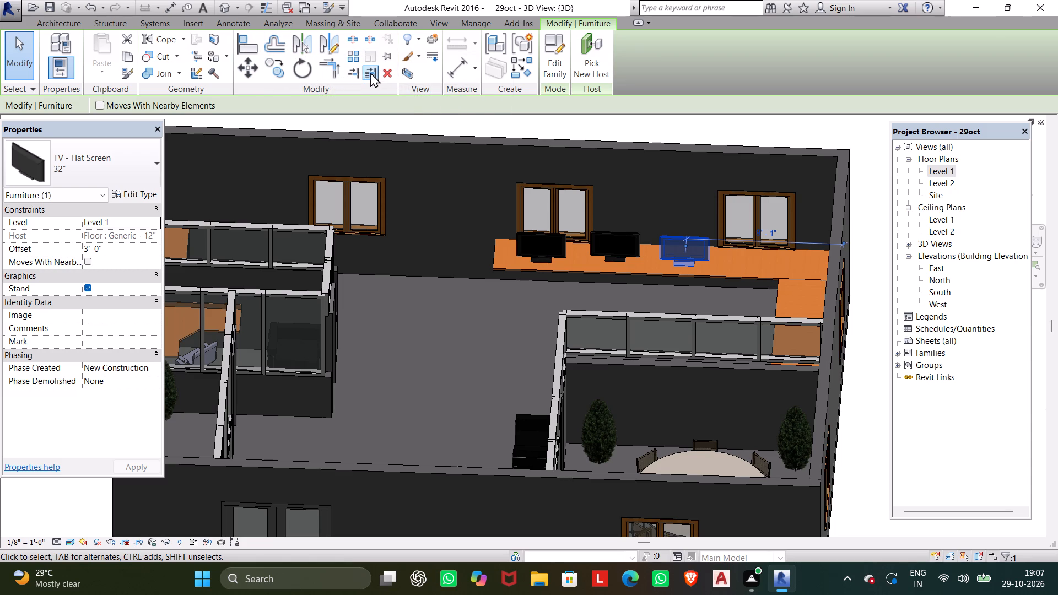
pyautogui.click(359, 59)
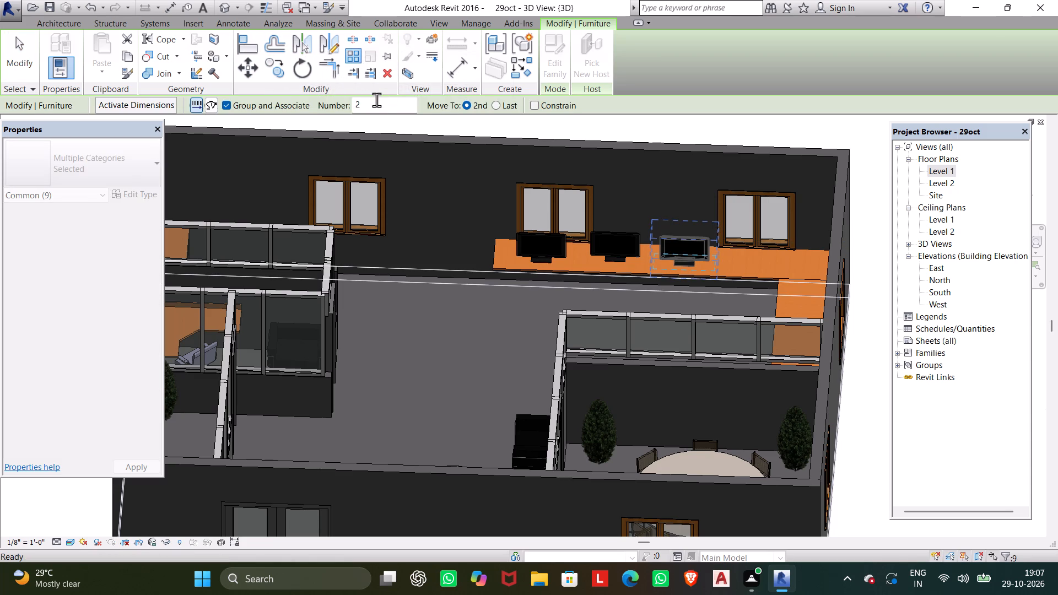
pyautogui.click(376, 100)
pyautogui.moveTo(376, 100); pyautogui.dragTo(347, 101)
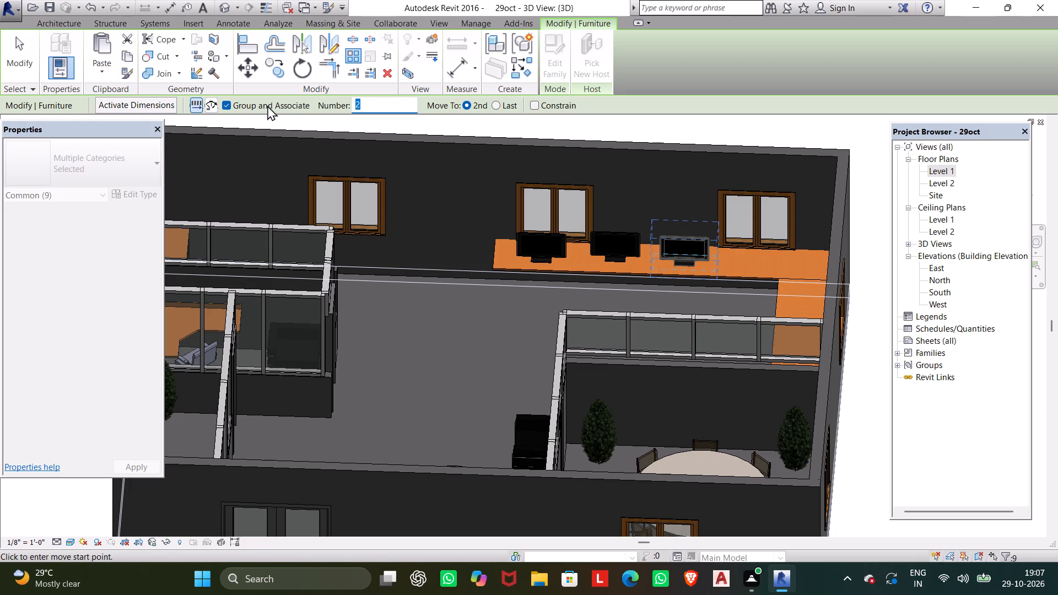
pyautogui.click(231, 104)
pyautogui.click(692, 246)
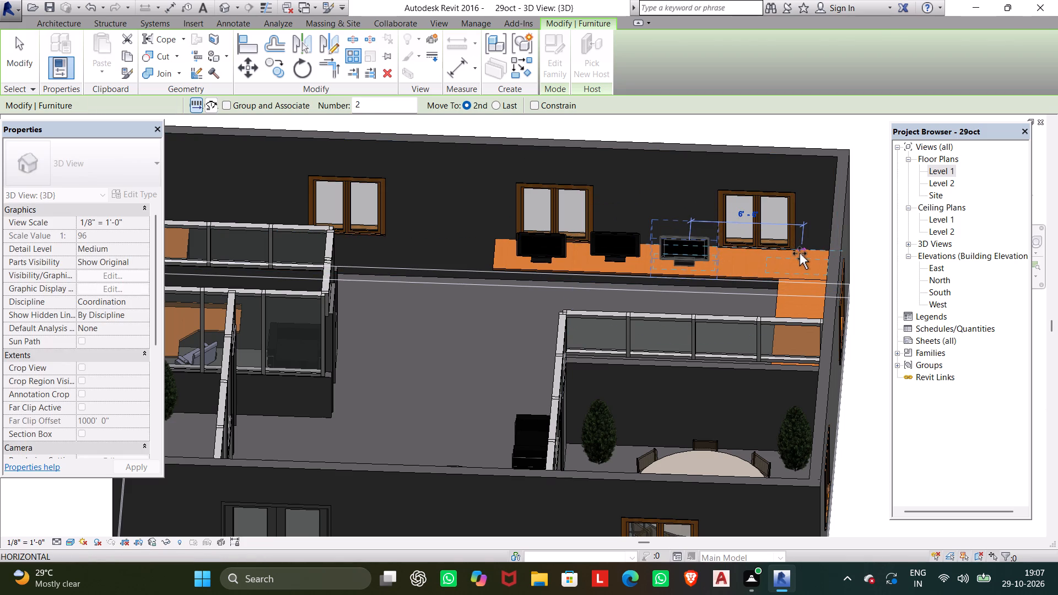
pyautogui.click(799, 253)
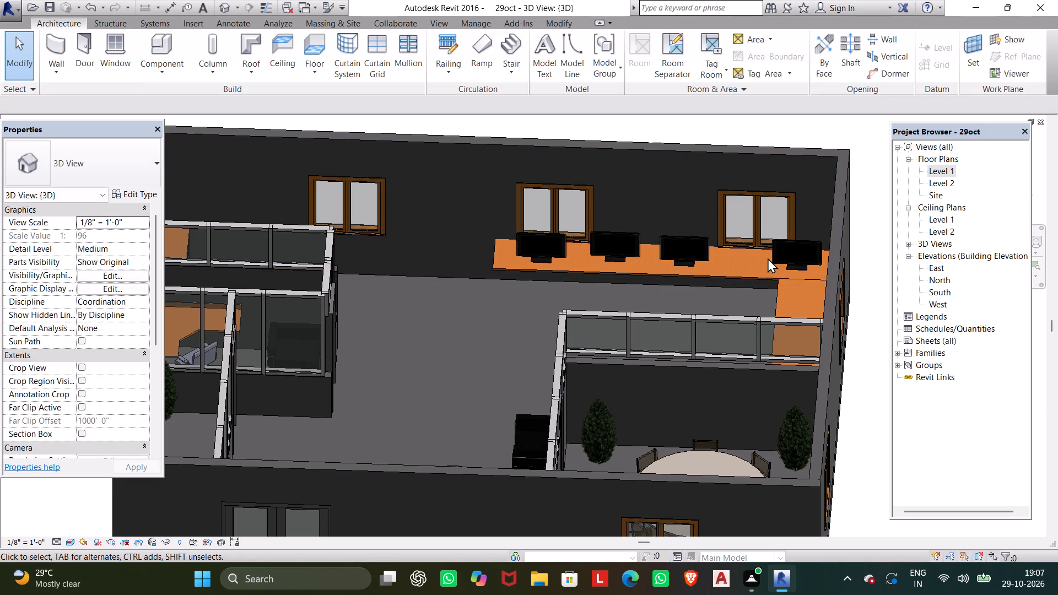
# Copy the corner TV back along the counter into the gap beside the third TV.
pyautogui.click(774, 258)
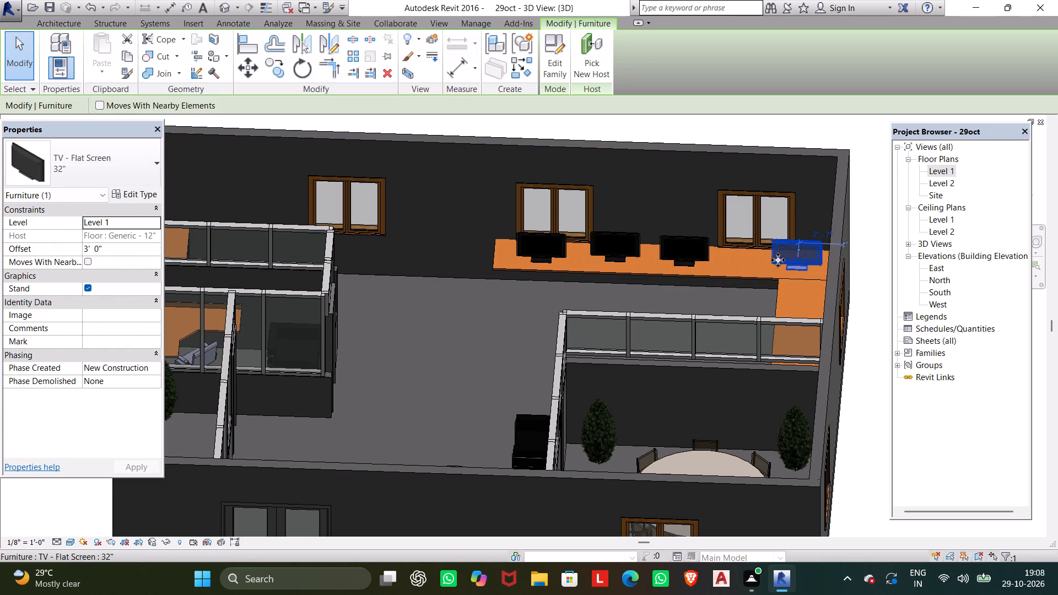
pyautogui.click(273, 66)
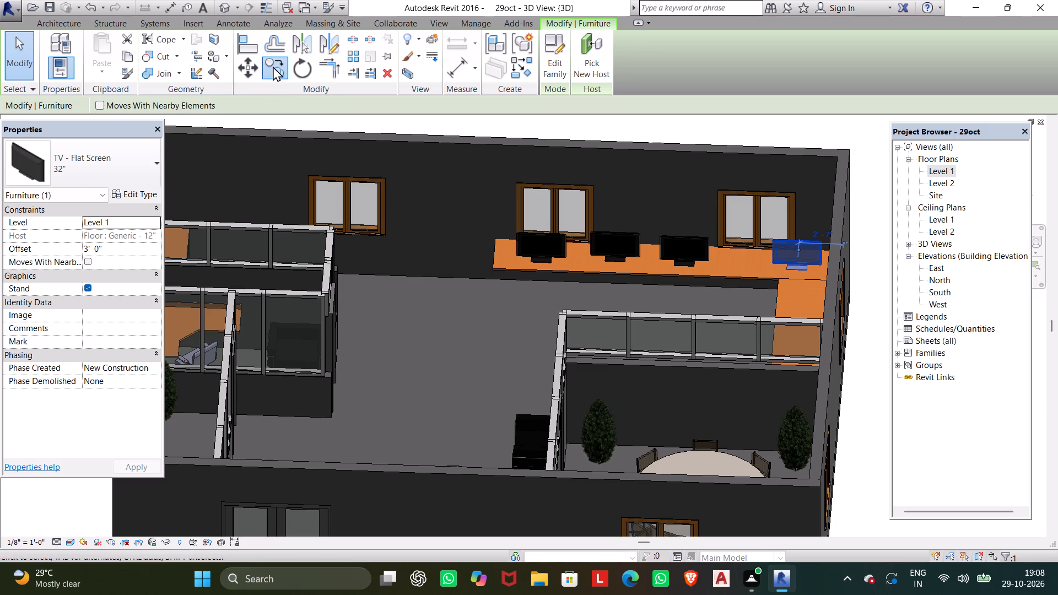
pyautogui.moveTo(793, 256); pyautogui.dragTo(744, 258)
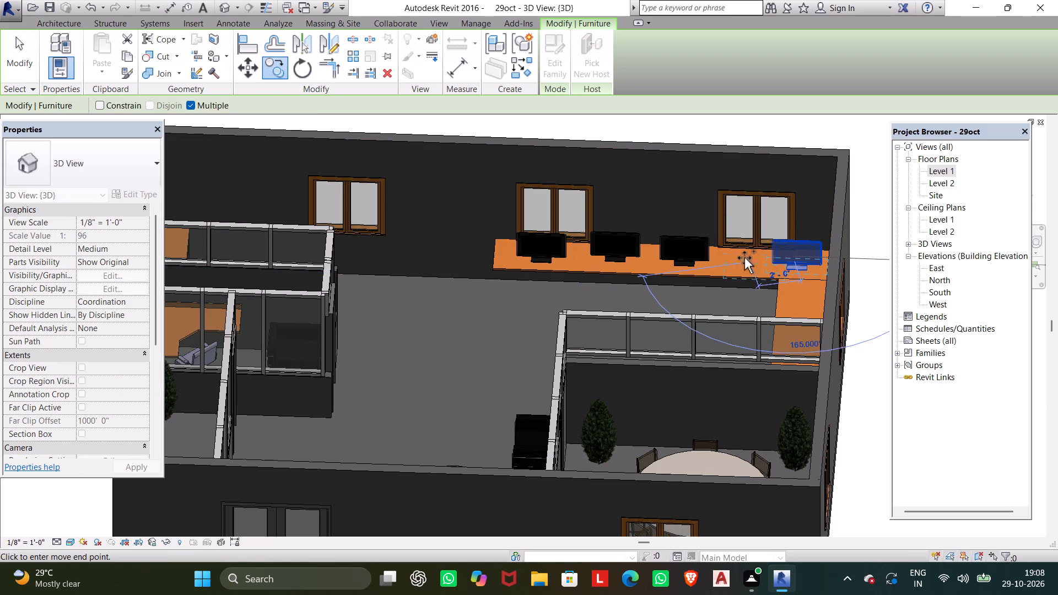
pyautogui.moveTo(744, 258); pyautogui.dragTo(742, 254)
pyautogui.click(742, 255)
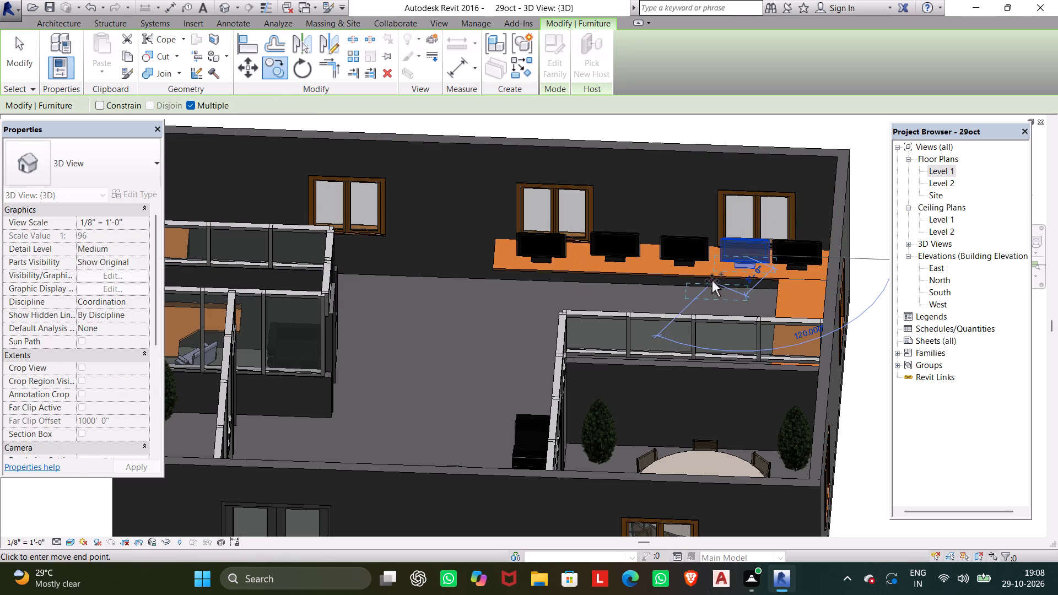
pyautogui.press('`')
pyautogui.press('Escape')
pyautogui.press('Escape')
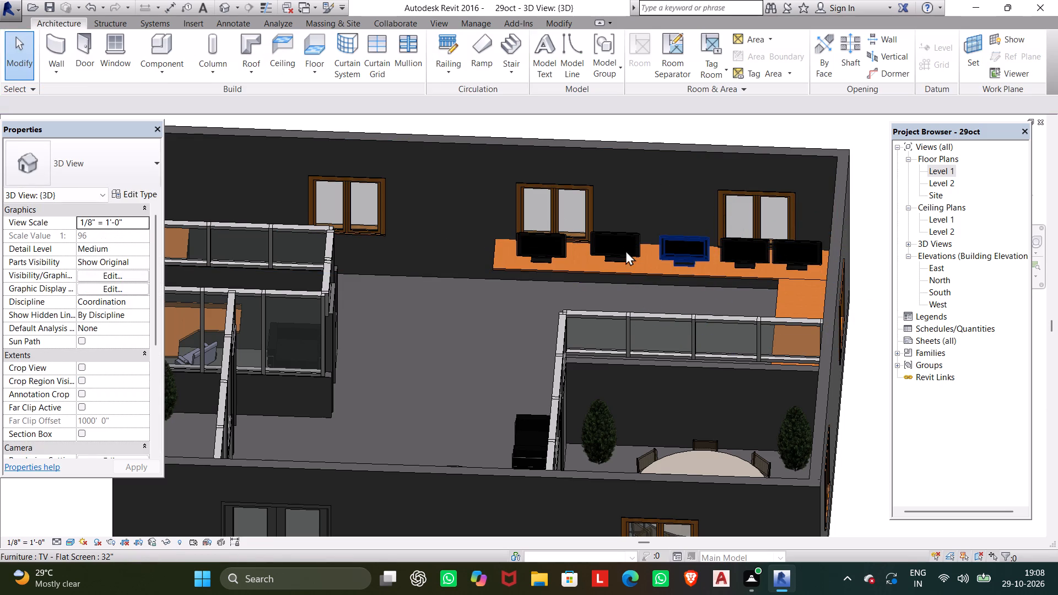
# Nudge the four TVs before the corner one slightly towards the counter's free end to even out their spacing.
pyautogui.click(556, 246)
pyautogui.press('Left')
pyautogui.press('Left')
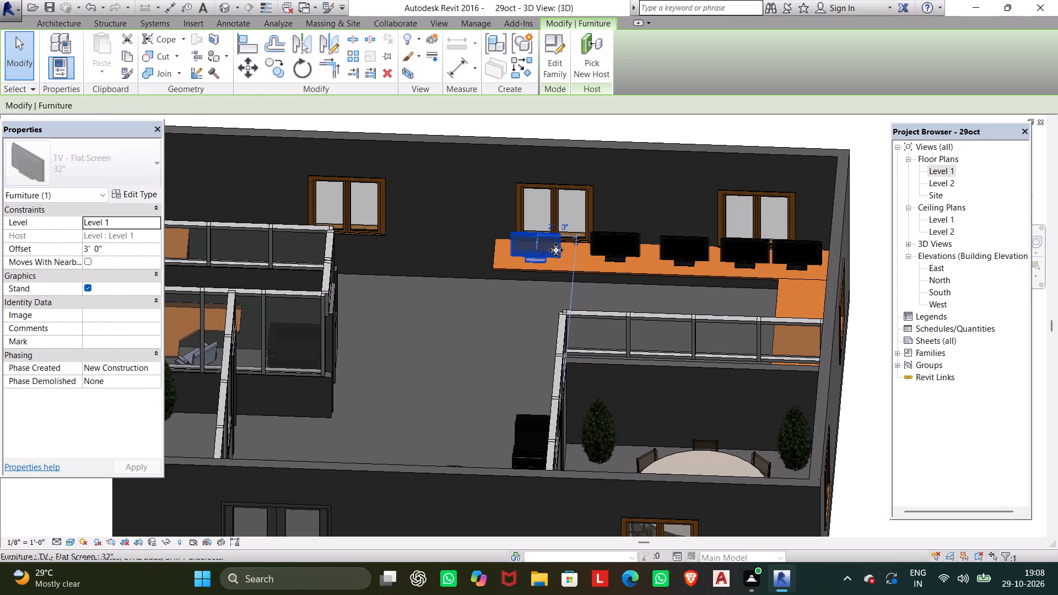
pyautogui.click(602, 251)
pyautogui.press('Left')
pyautogui.press('Left')
pyautogui.press('Left')
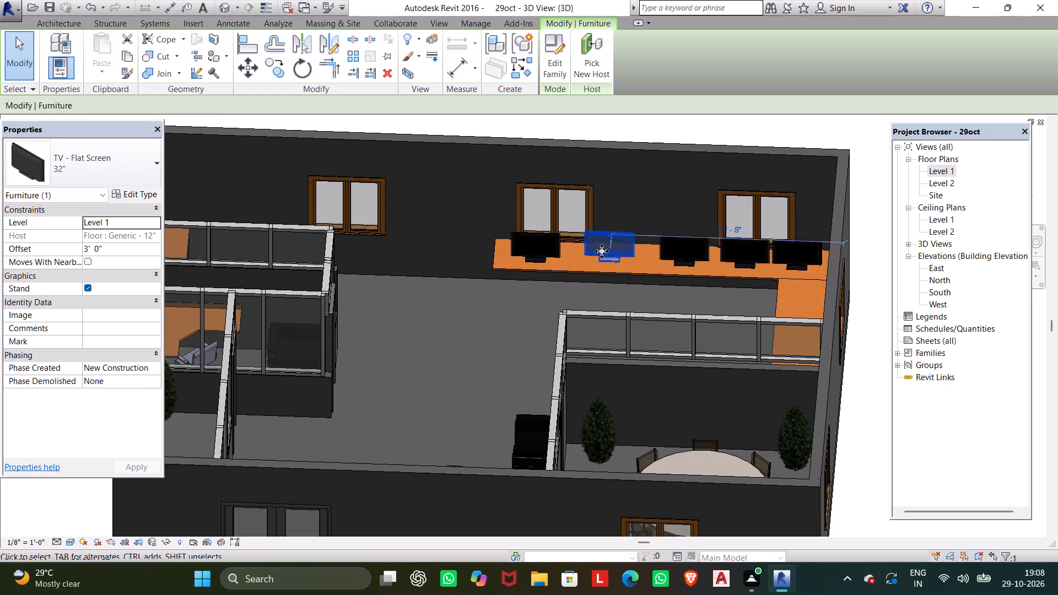
pyautogui.click(693, 255)
pyautogui.press('Left')
pyautogui.press('Left')
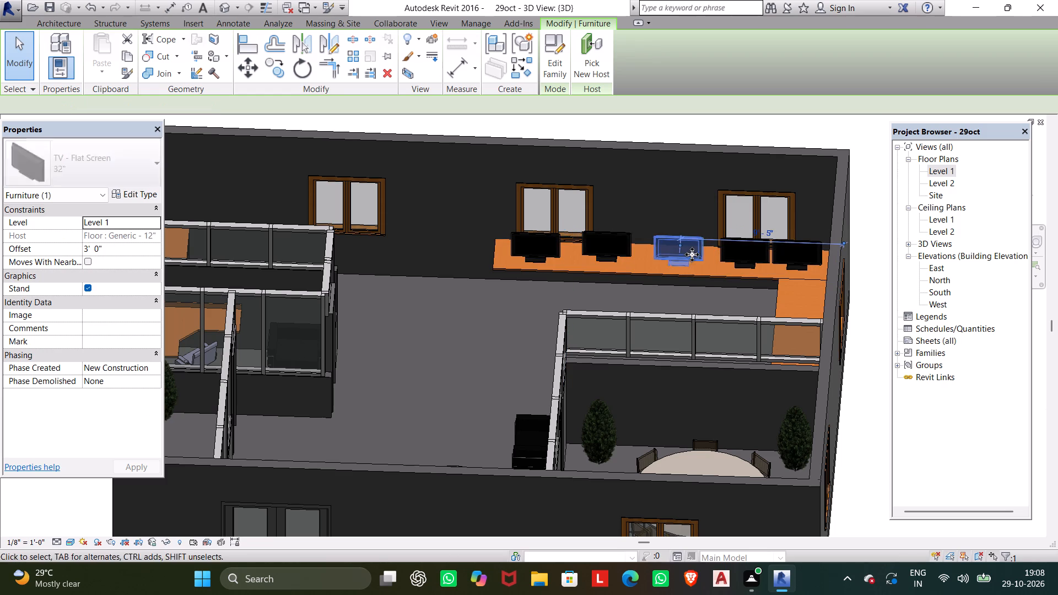
pyautogui.press('Left')
pyautogui.click(732, 250)
pyautogui.click(724, 259)
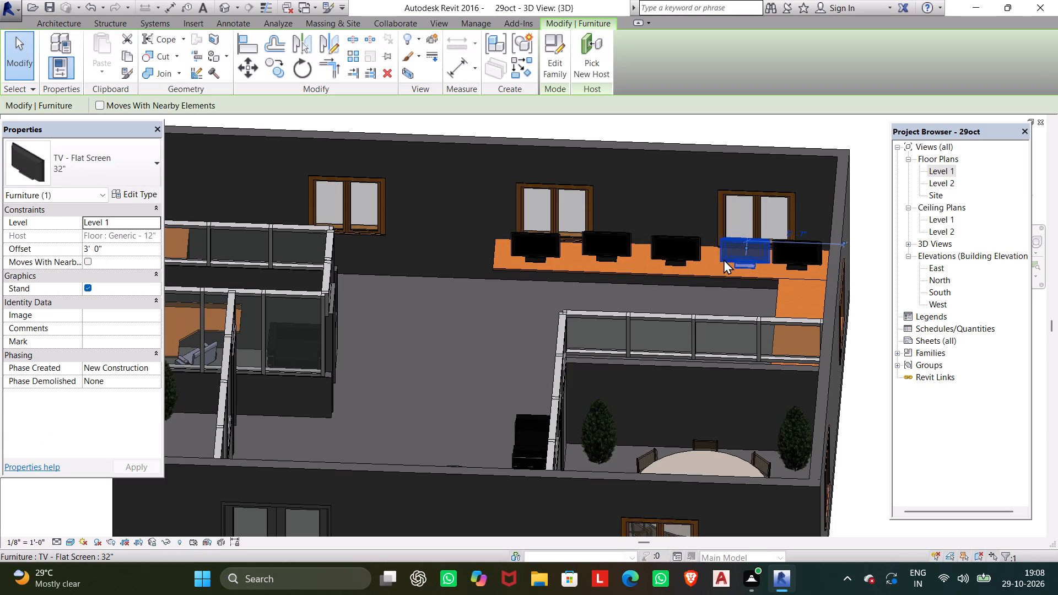
pyautogui.press('Left')
pyautogui.press('Left')
# Rotate the corner TV in 90° turns so it stands perpendicular to the other four TVs.
pyautogui.click(786, 251)
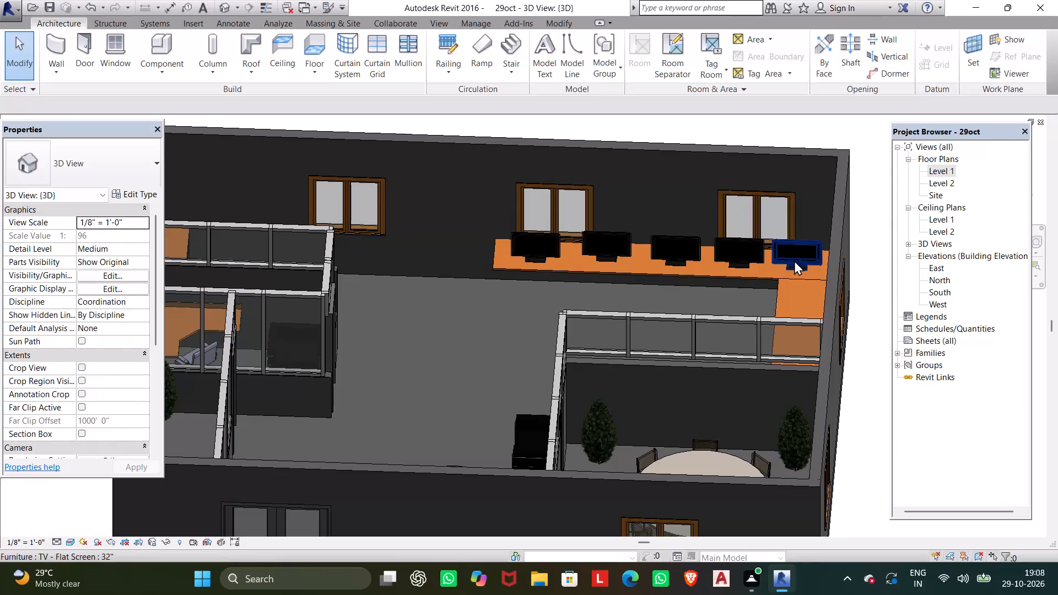
pyautogui.click(795, 261)
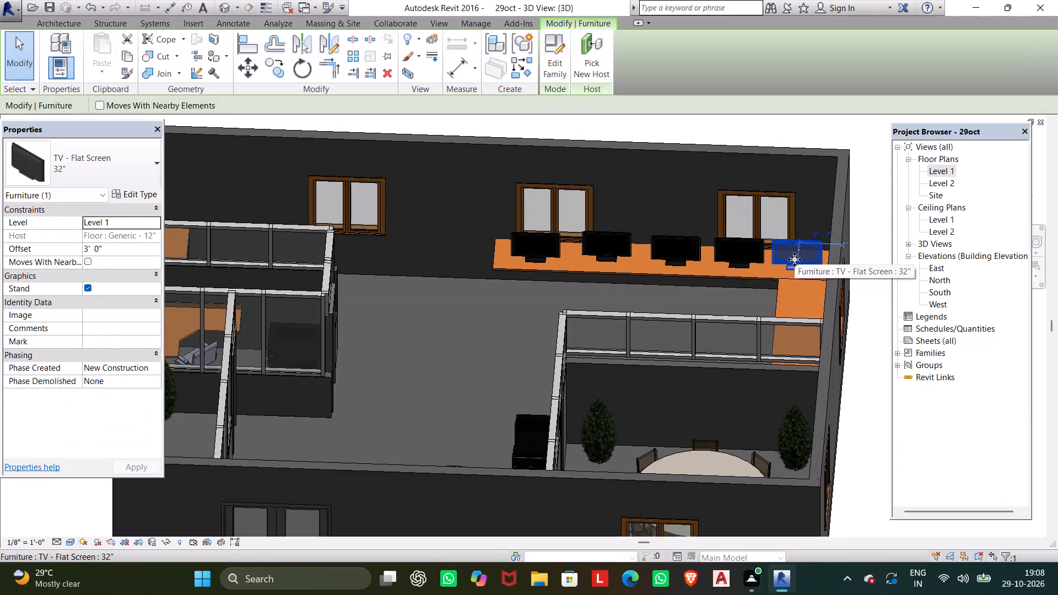
pyautogui.press('Right')
pyautogui.press('space')
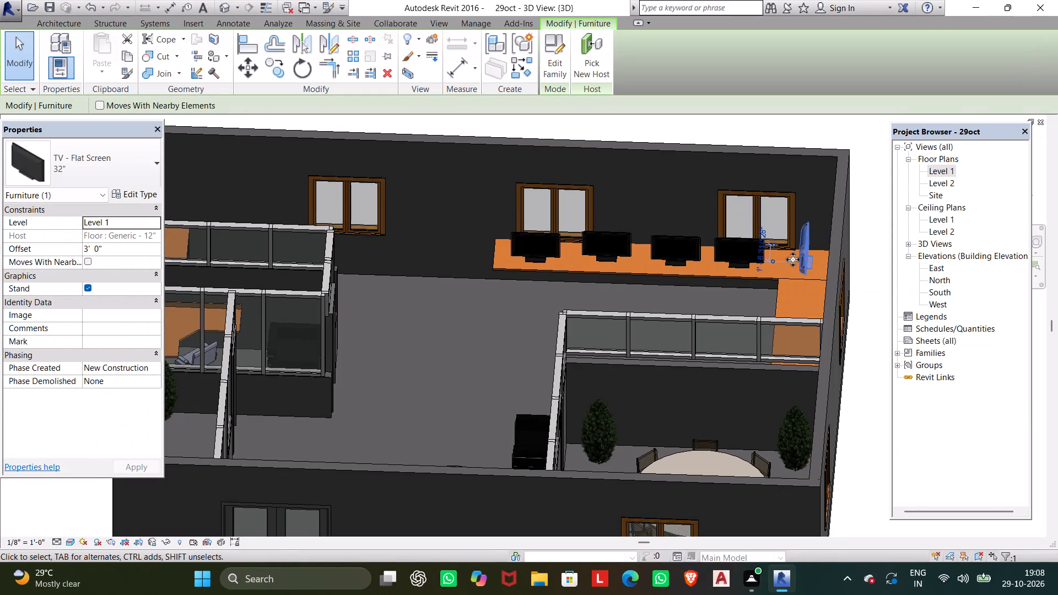
pyautogui.moveTo(800, 258); pyautogui.dragTo(821, 258, button='middle')
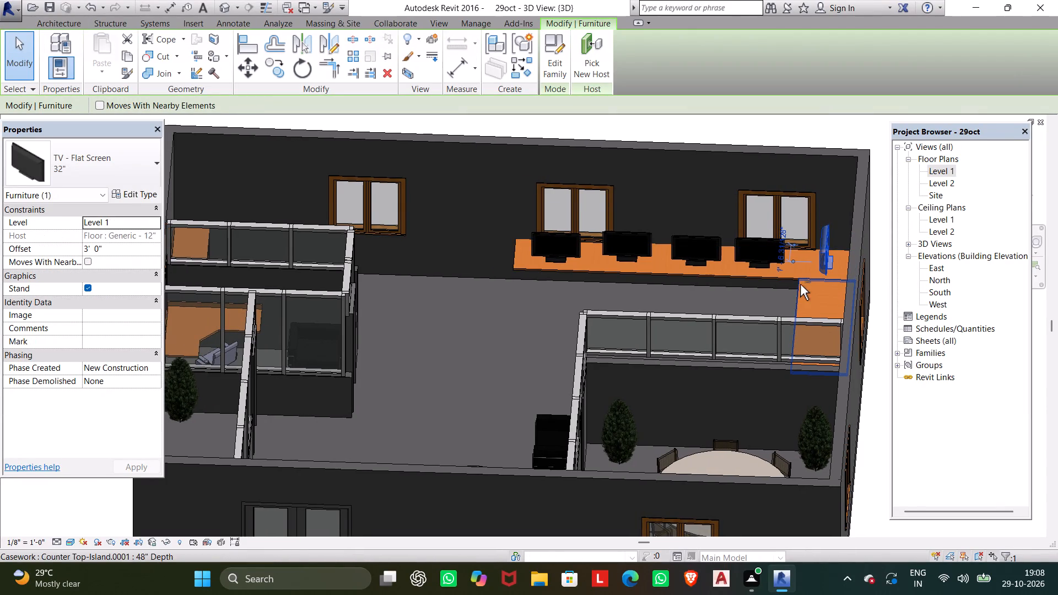
pyautogui.keyDown('shift'); pyautogui.moveTo(800, 284); pyautogui.dragTo(860, 271, button='middle'); pyautogui.keyUp('shift')
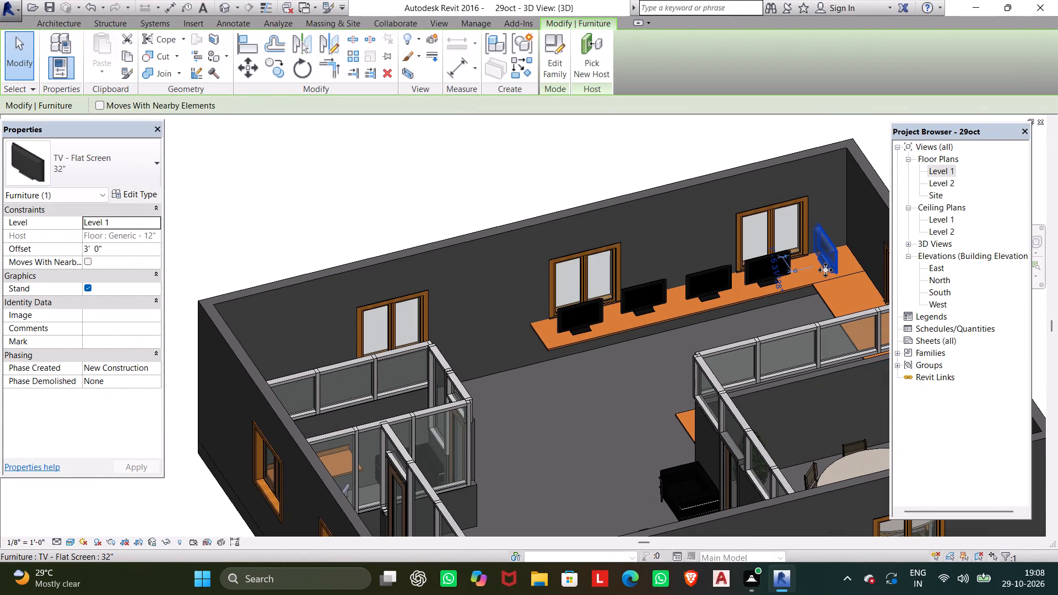
pyautogui.press('space')
pyautogui.press('space')
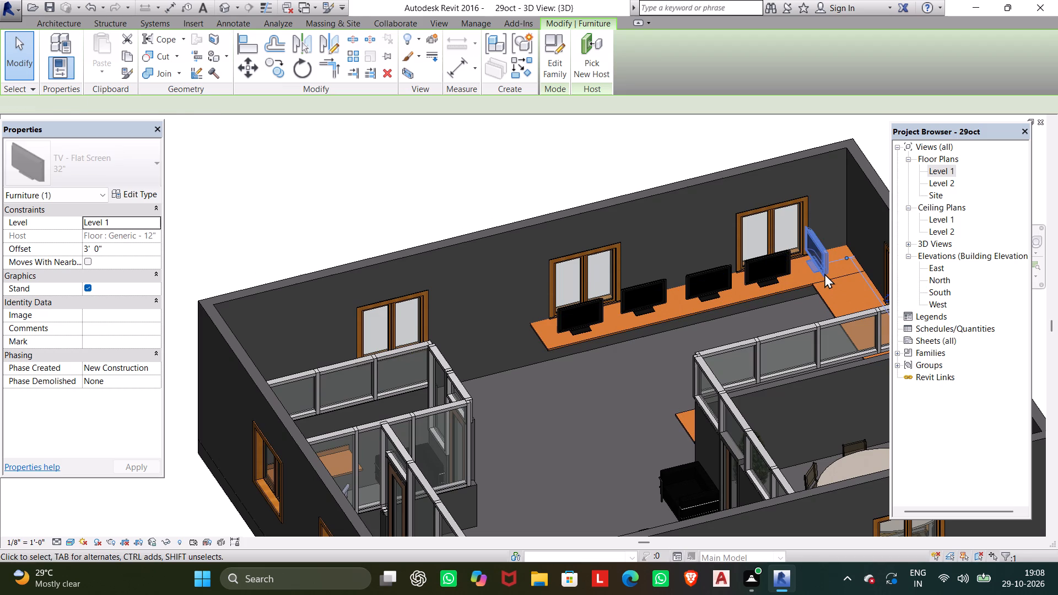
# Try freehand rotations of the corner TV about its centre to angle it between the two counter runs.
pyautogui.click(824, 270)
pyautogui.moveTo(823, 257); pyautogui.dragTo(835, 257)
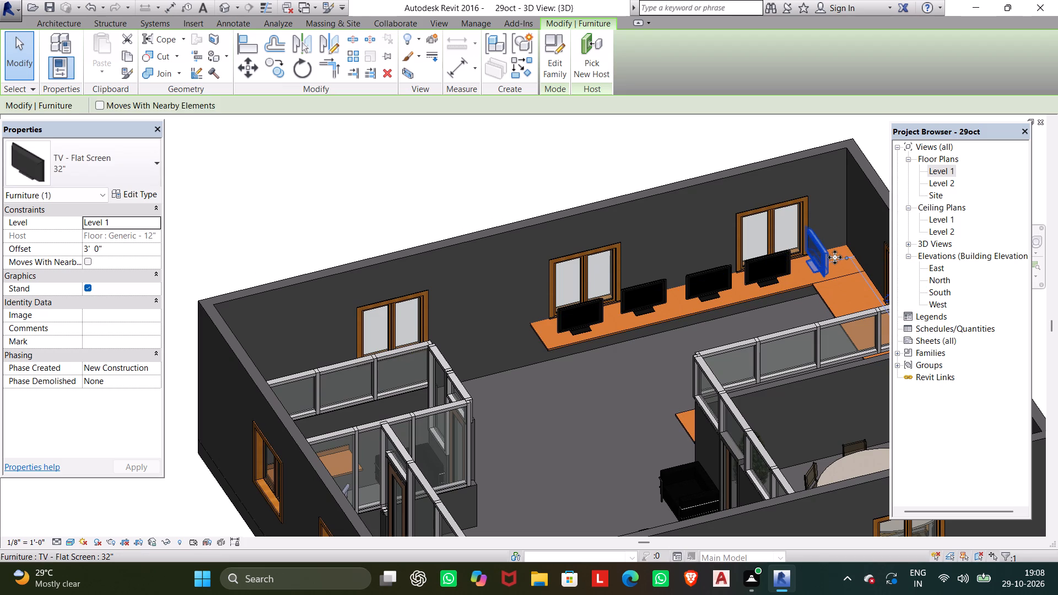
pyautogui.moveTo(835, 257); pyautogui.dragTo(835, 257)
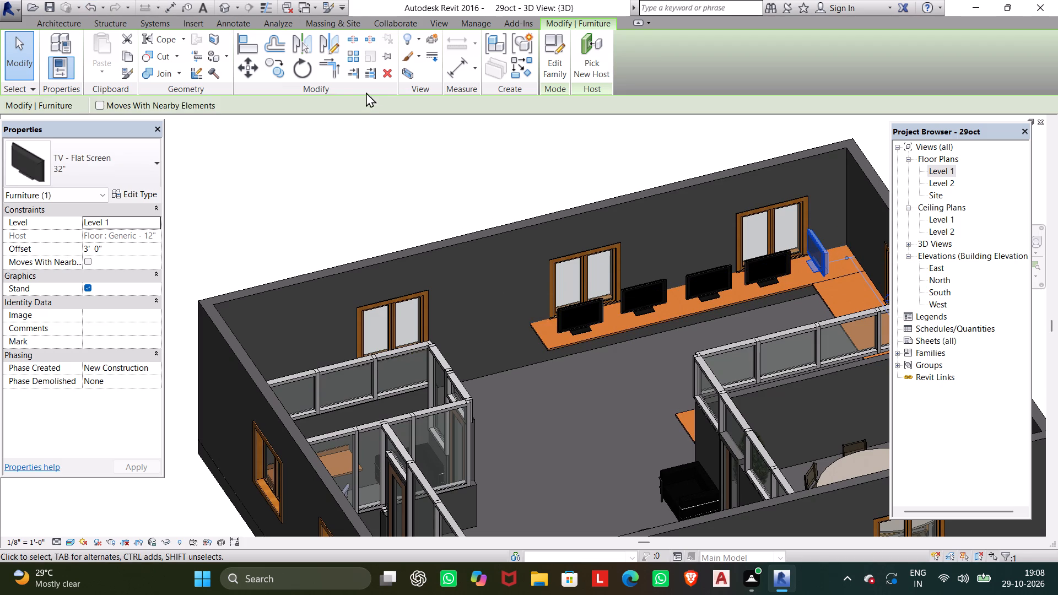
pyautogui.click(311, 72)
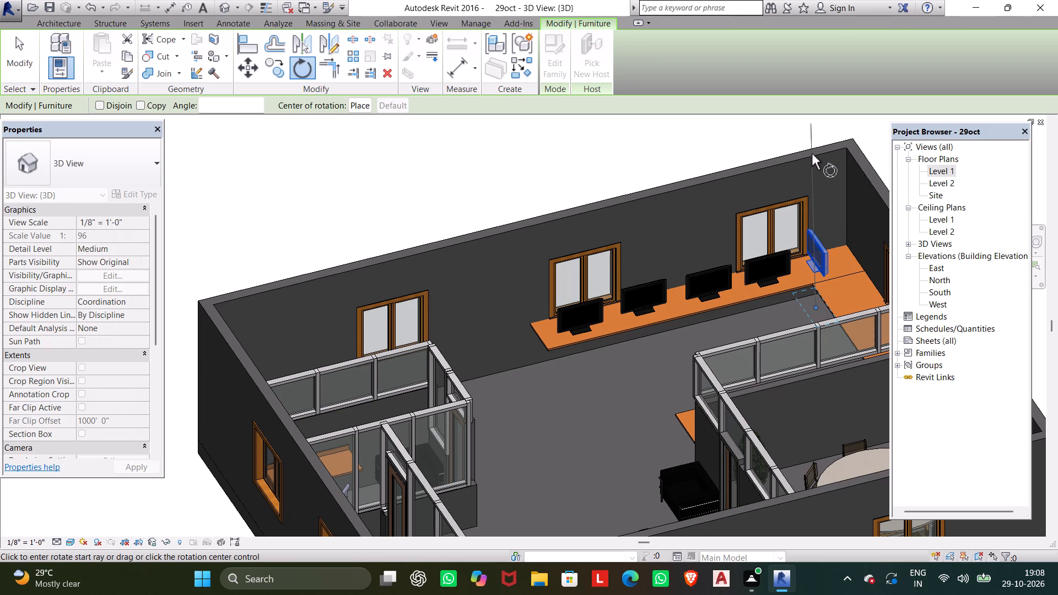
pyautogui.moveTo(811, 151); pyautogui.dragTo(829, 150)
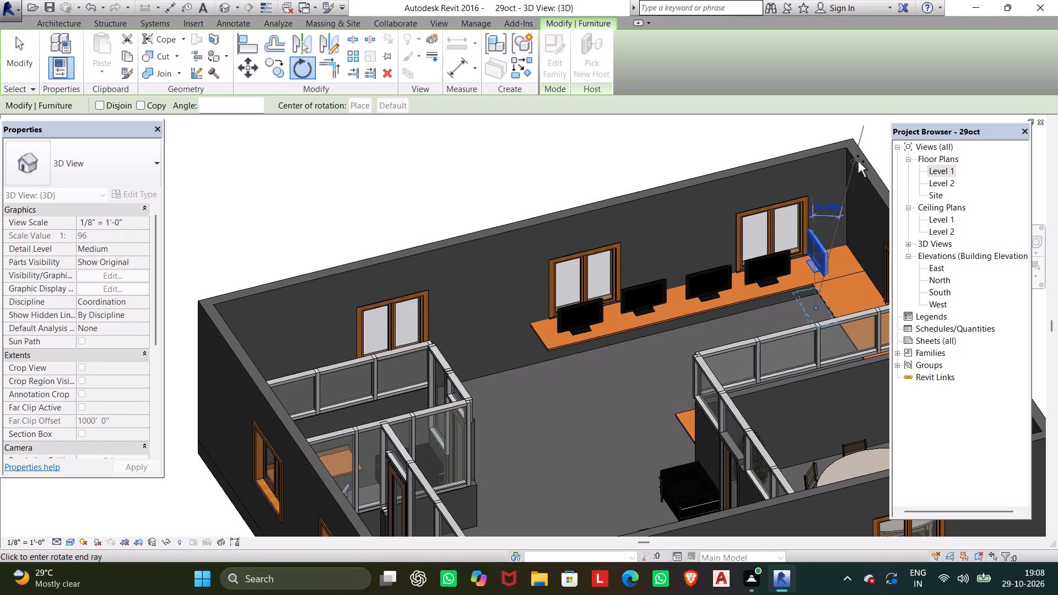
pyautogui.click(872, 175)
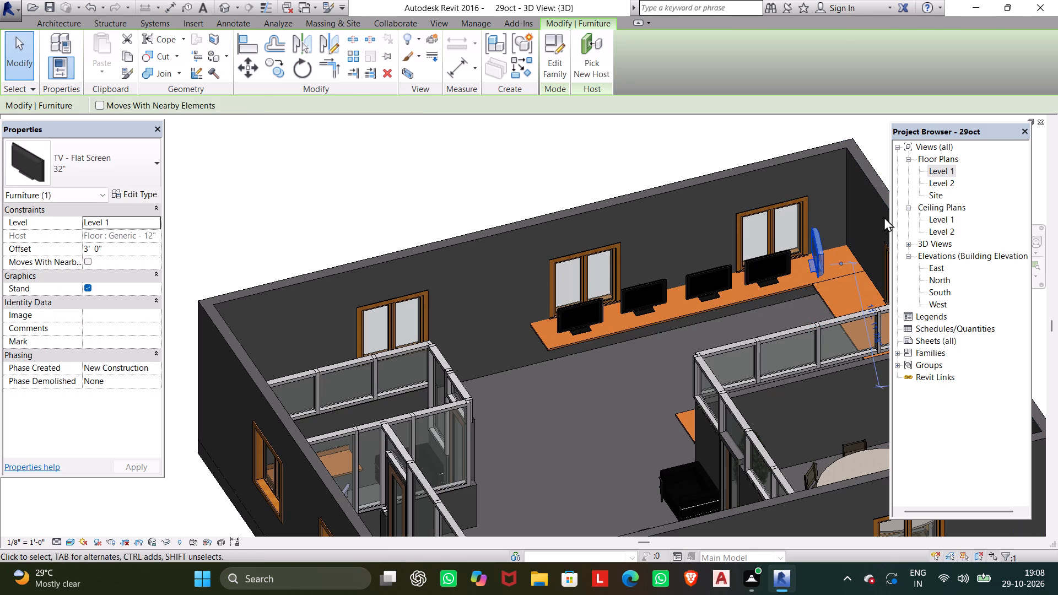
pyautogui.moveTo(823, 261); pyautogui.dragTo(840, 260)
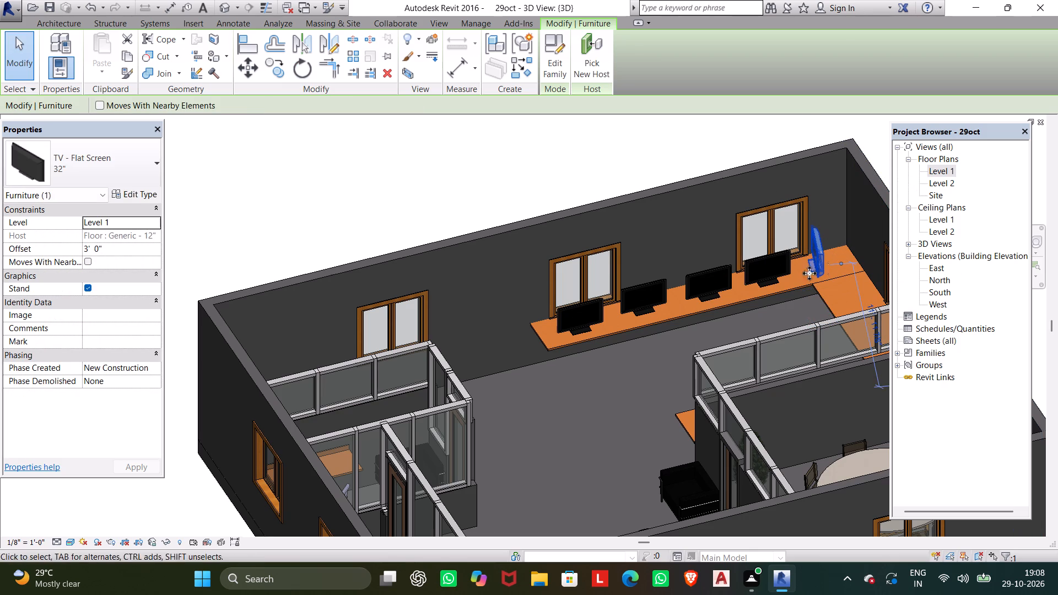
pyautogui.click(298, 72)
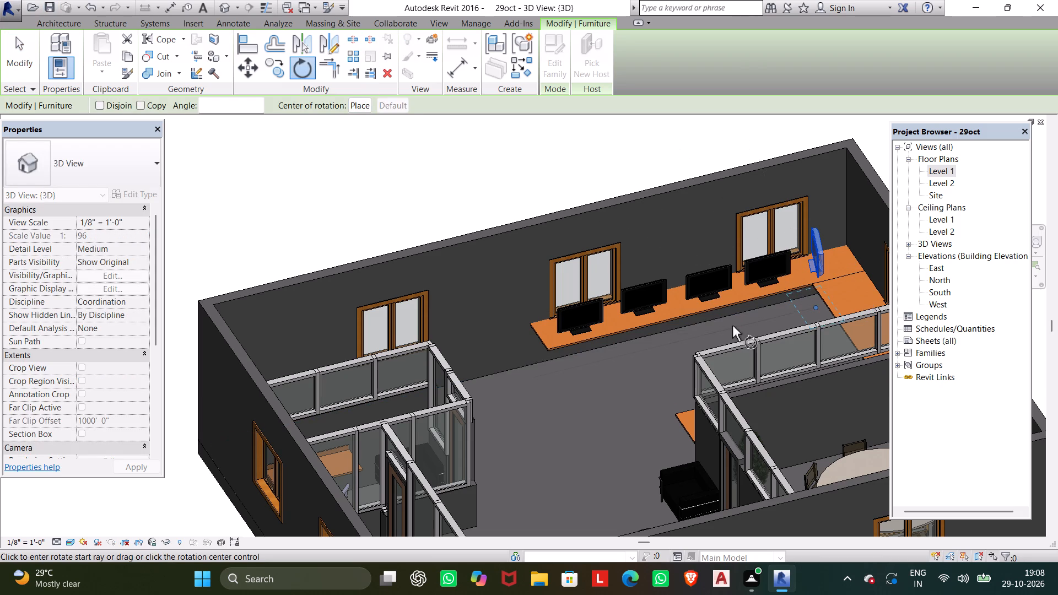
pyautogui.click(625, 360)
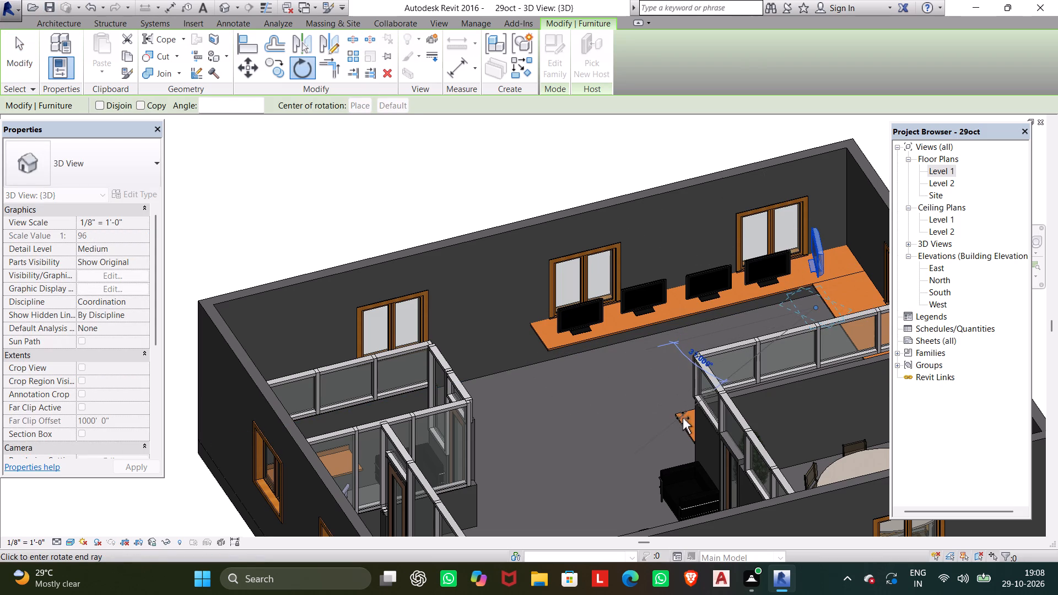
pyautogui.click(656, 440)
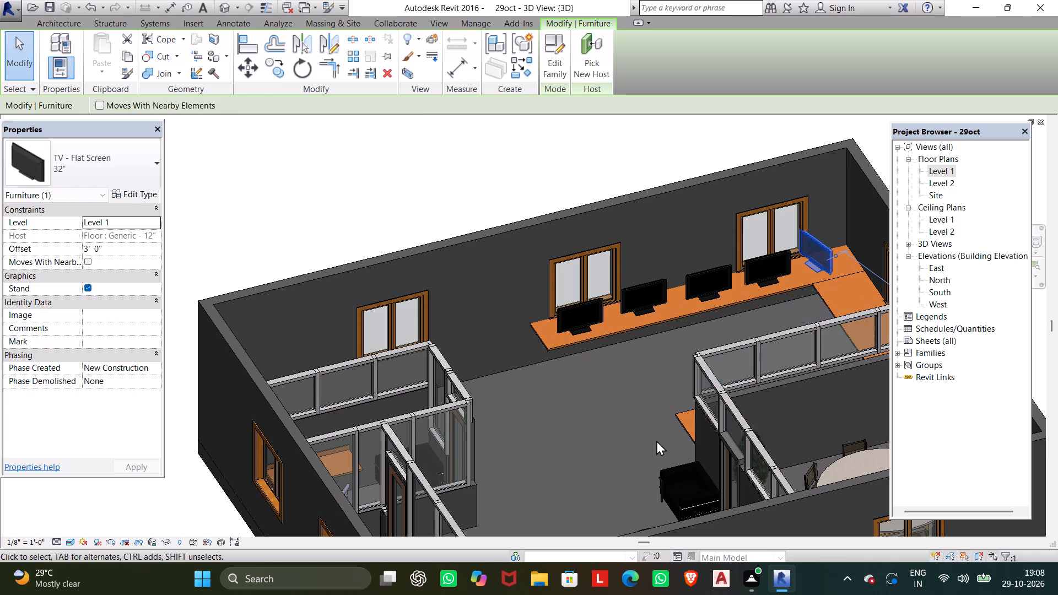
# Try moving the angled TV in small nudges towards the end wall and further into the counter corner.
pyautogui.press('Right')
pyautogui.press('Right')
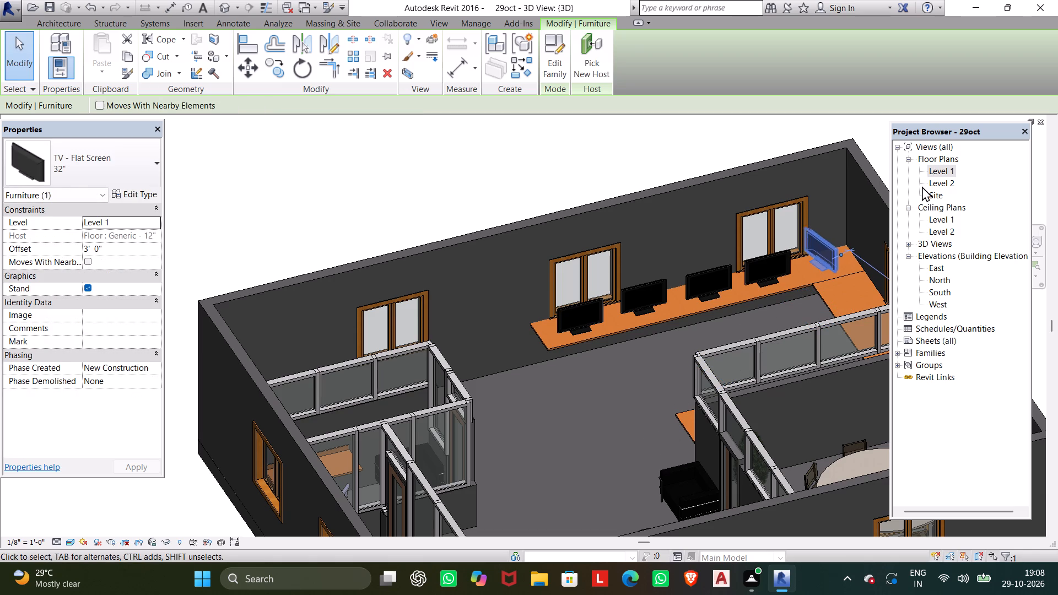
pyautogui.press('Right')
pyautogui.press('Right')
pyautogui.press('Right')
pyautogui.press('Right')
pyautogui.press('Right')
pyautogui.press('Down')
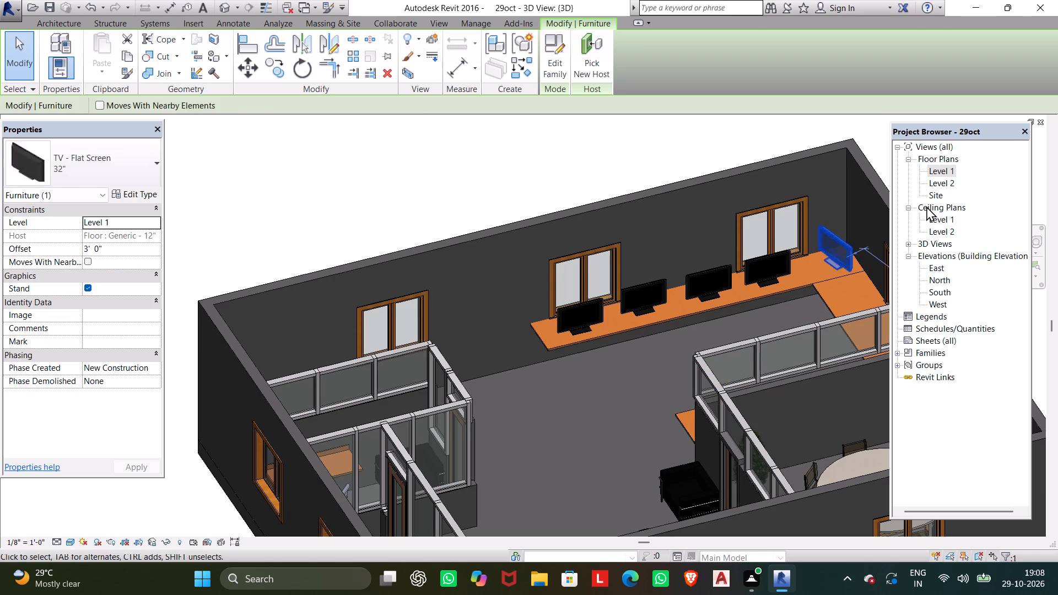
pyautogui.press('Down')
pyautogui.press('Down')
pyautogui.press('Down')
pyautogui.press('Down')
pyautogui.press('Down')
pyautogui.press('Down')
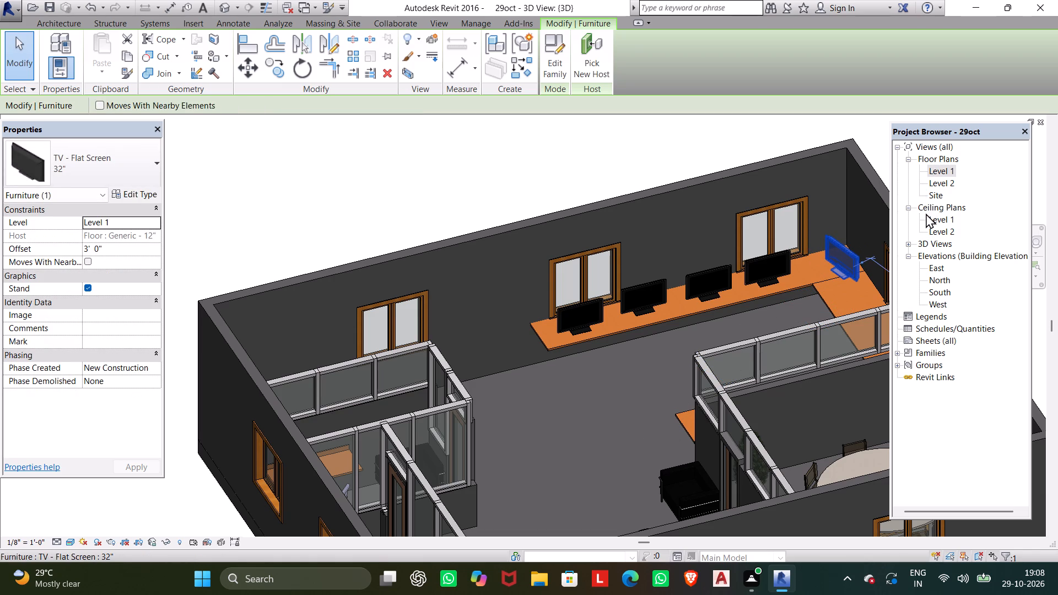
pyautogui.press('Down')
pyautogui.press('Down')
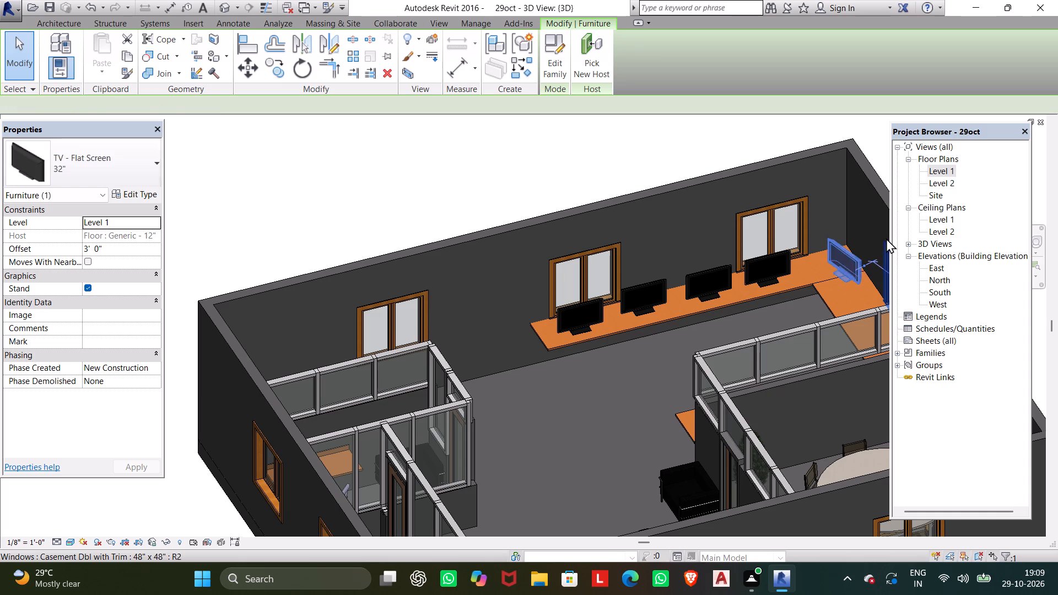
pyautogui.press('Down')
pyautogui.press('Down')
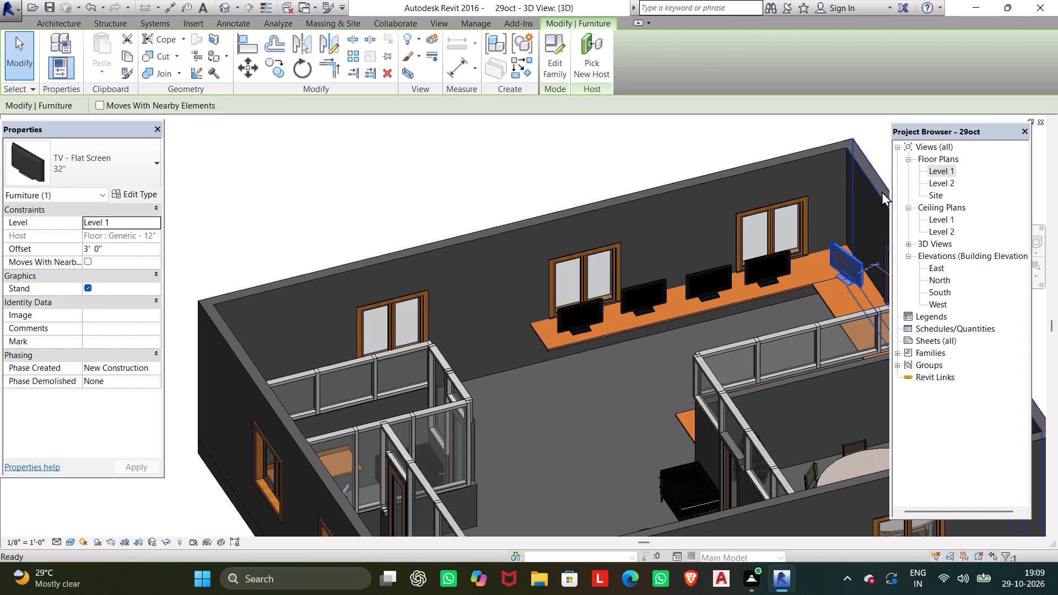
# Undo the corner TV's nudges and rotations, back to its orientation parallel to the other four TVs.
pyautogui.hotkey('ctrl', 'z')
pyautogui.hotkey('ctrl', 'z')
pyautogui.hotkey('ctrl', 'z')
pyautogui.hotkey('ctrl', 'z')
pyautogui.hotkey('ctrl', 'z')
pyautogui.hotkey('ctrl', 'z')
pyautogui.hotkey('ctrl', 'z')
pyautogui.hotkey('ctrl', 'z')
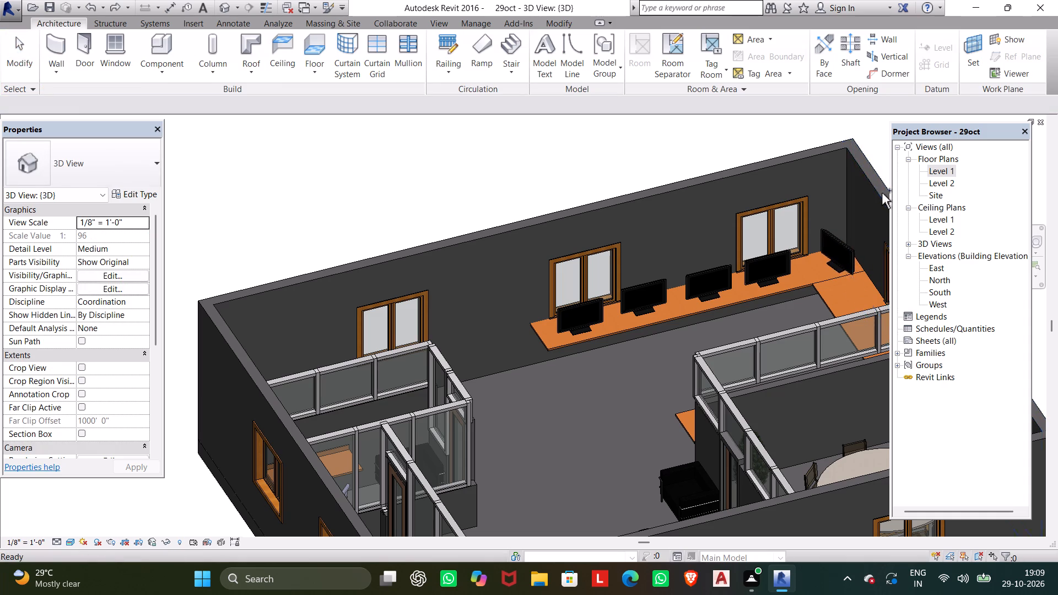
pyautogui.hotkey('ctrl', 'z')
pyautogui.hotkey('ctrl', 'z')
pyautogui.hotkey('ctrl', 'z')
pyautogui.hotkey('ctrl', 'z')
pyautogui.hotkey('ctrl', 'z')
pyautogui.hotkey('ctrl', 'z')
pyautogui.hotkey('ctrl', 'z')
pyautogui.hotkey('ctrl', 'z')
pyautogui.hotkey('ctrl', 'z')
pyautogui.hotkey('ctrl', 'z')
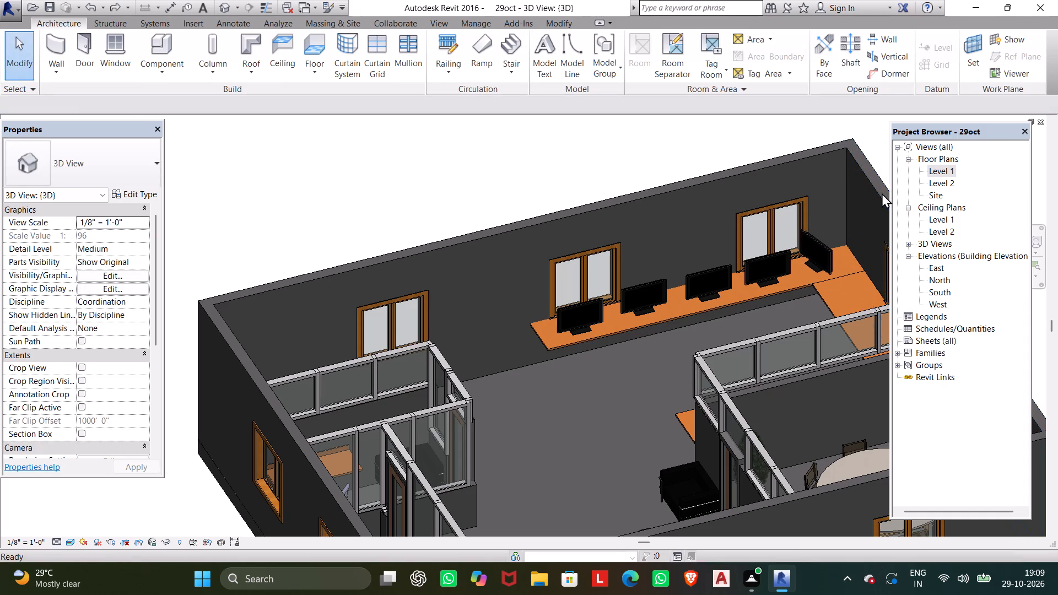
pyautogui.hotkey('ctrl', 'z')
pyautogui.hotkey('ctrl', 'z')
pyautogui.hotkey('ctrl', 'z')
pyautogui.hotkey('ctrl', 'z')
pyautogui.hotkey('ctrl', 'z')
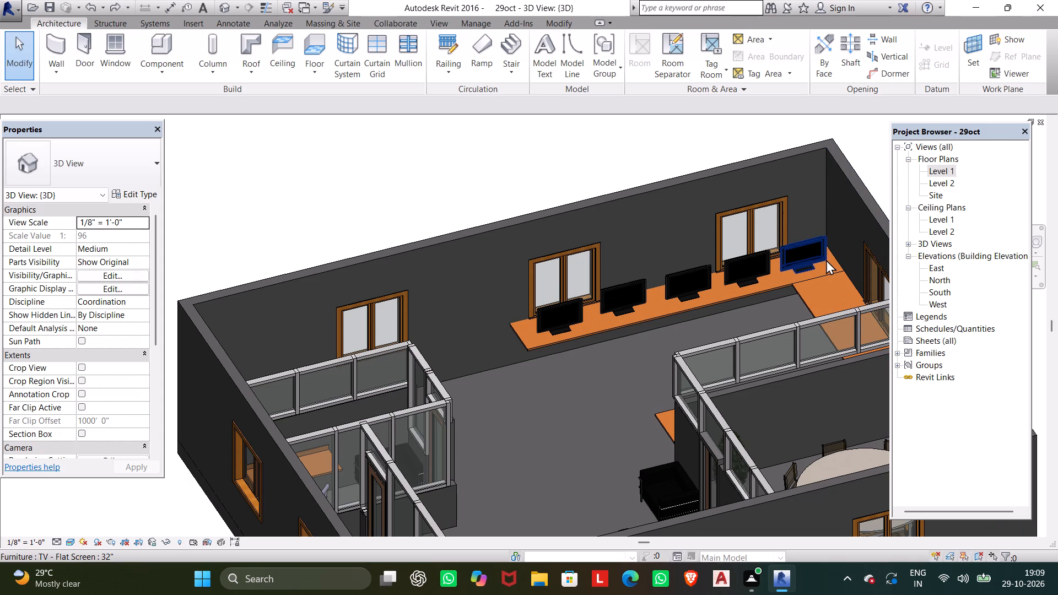
# Rotate the corner TV through three 90° turns so it stands perpendicular to the other four TVs.
pyautogui.click(807, 242)
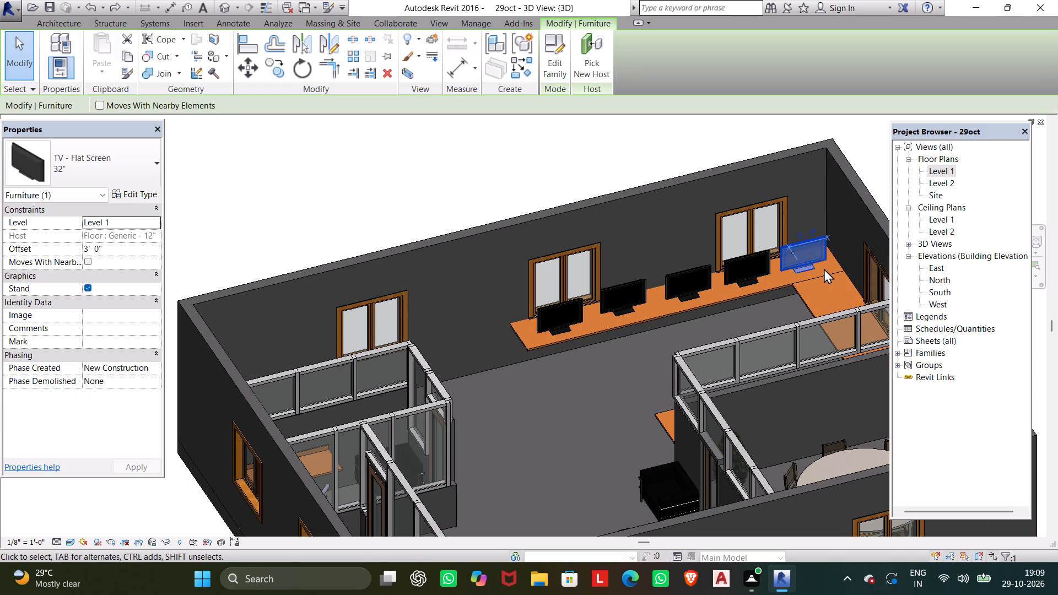
pyautogui.press('space')
pyautogui.press('space')
pyautogui.press('space')
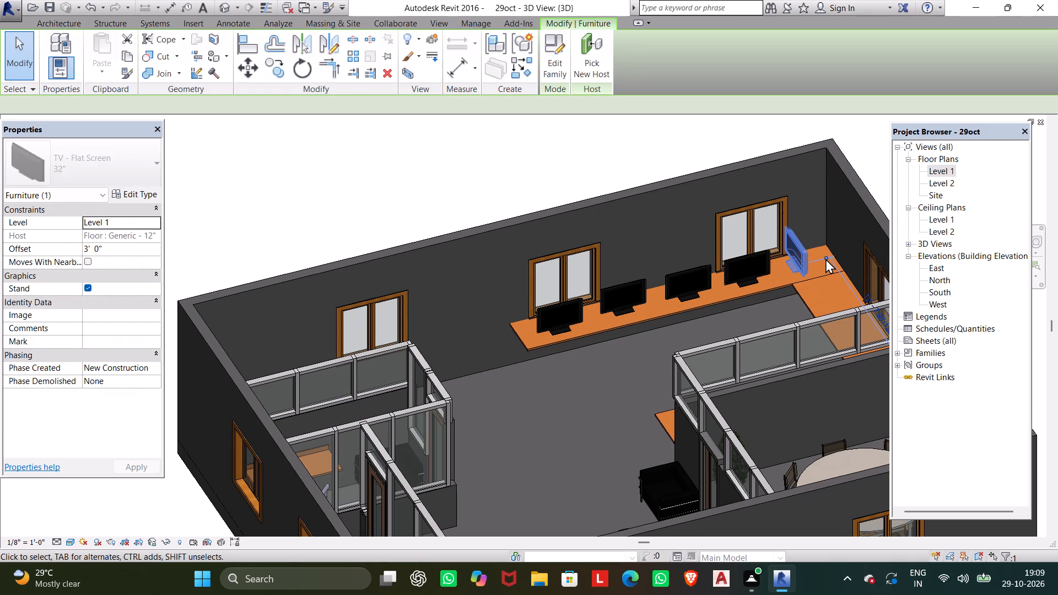
# Nudge the rotated TV away from the windowed counter onto the adjoining counter along the end wall.
pyautogui.press('Down')
pyautogui.press('Down')
pyautogui.press('Down')
pyautogui.press('Down')
pyautogui.press('Down')
pyautogui.press('Down')
pyautogui.press('Down')
pyautogui.press('Down')
pyautogui.press('Down')
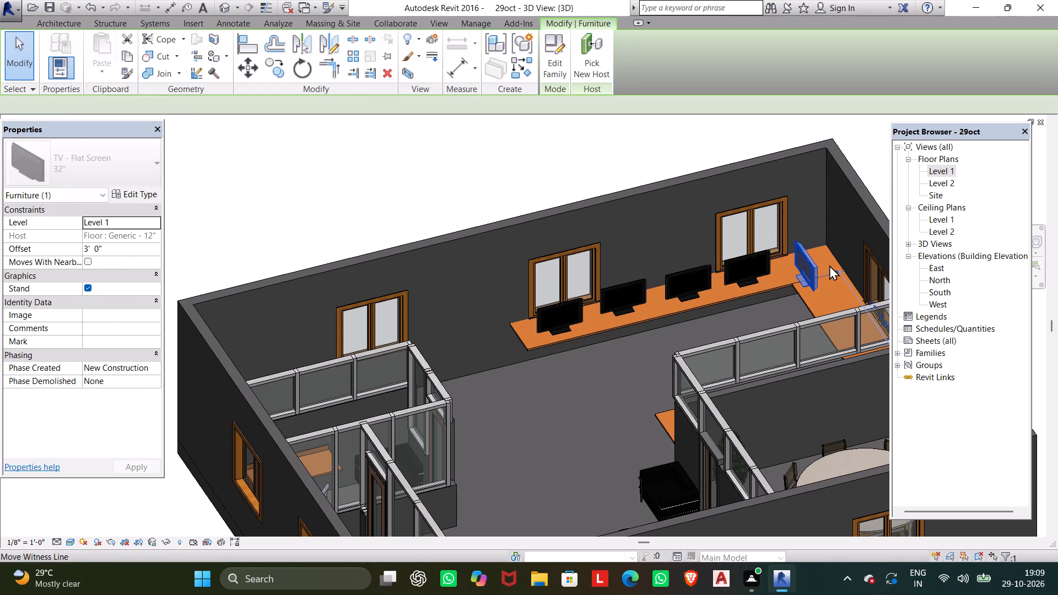
pyautogui.press('Down')
pyautogui.press('Down')
pyautogui.press('Down')
pyautogui.press('Down')
pyautogui.press('Down')
pyautogui.press('Down')
pyautogui.press('Down')
pyautogui.press('Down')
pyautogui.press('Down')
pyautogui.press('Down')
pyautogui.press('Down')
pyautogui.press('Down')
pyautogui.press('Down')
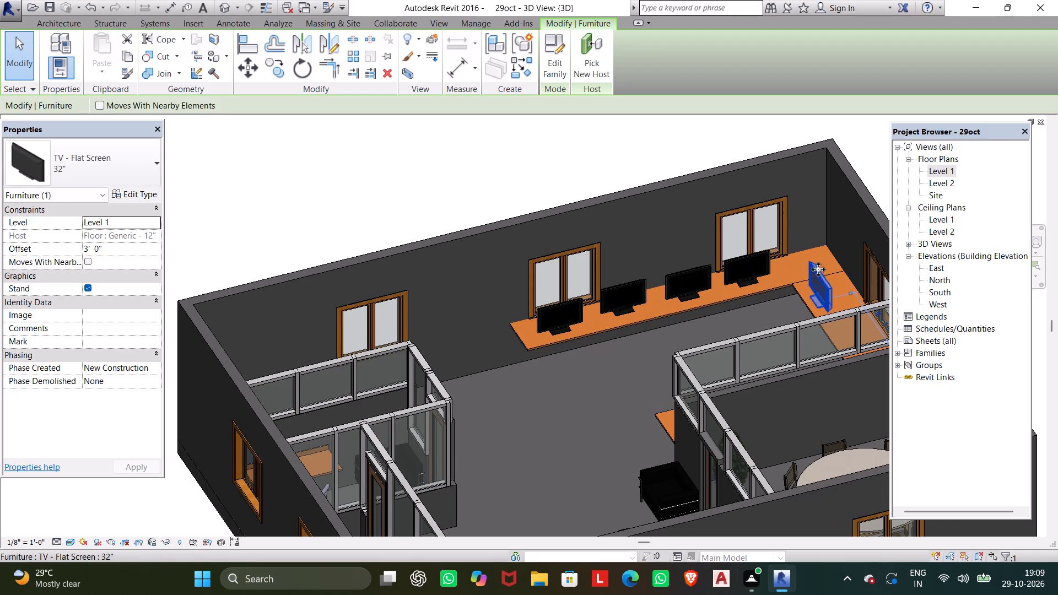
# Nudge the windowed counter's TV nearest the corner further along the counter towards the end wall.
pyautogui.click(761, 268)
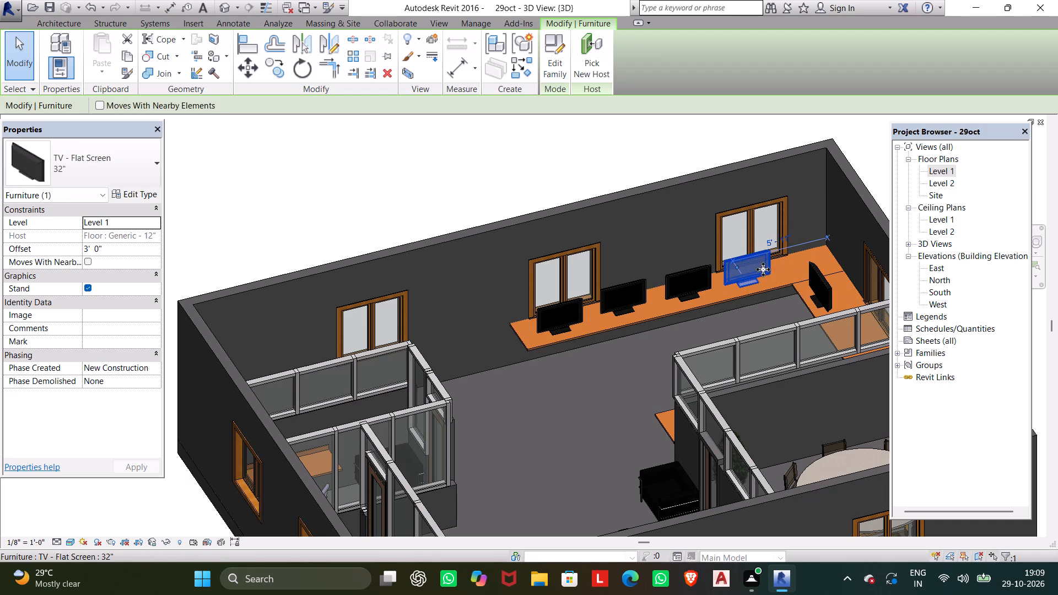
pyautogui.press('Right')
pyautogui.press('Right')
pyautogui.press('Right')
pyautogui.press('Right')
pyautogui.press('Right')
pyautogui.press('Right')
pyautogui.press('Right')
pyautogui.press('Right')
pyautogui.press('Right')
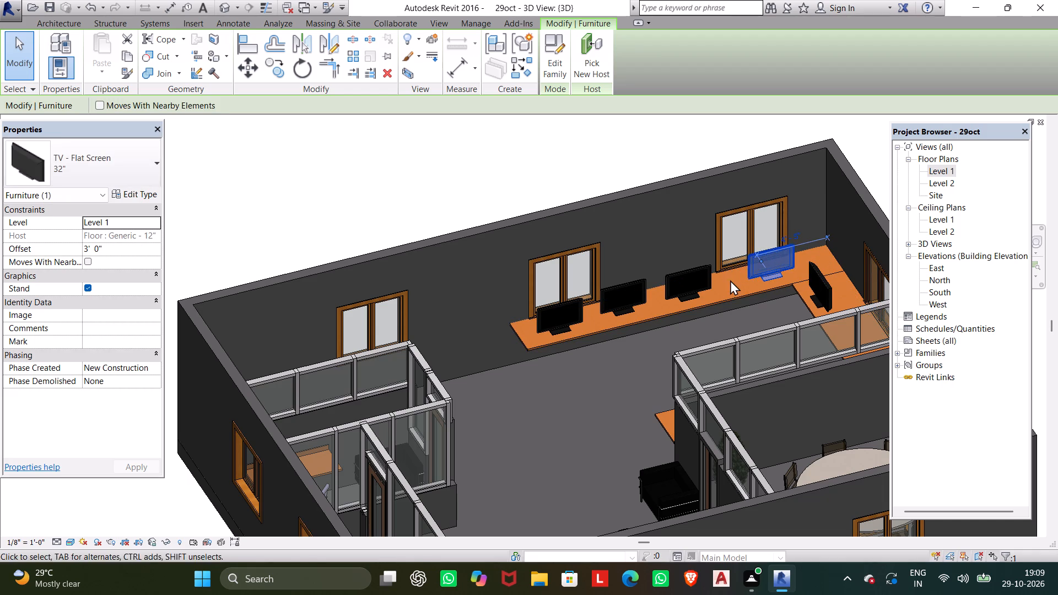
# Nudge the two middle TVs on the windowed counter towards the end wall to even out the spacing.
pyautogui.click(703, 279)
pyautogui.press('Right')
pyautogui.press('Right')
pyautogui.press('Right')
pyautogui.press('Right')
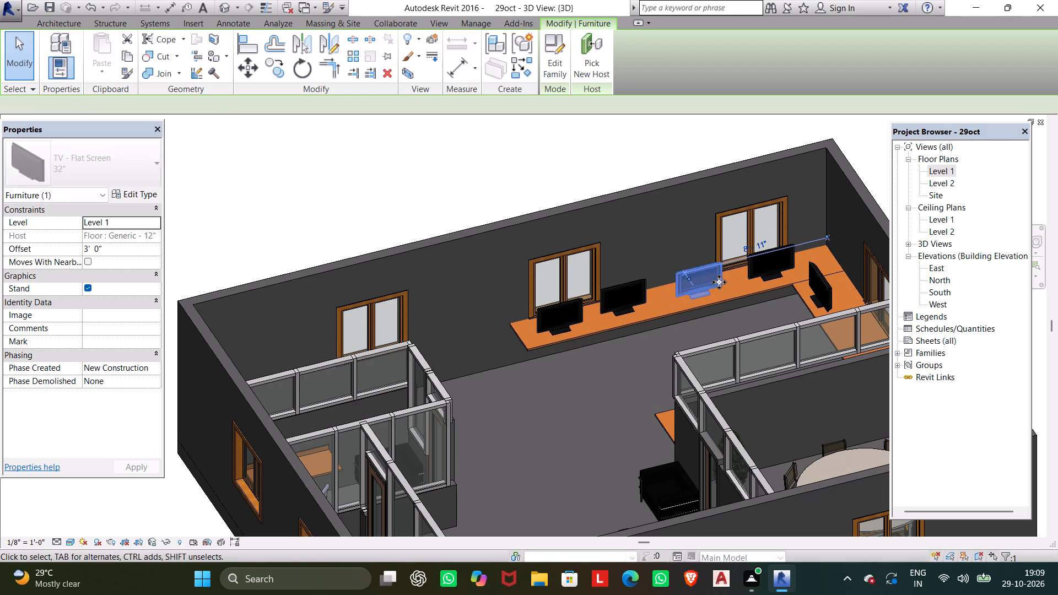
pyautogui.press('Right')
pyautogui.click(643, 288)
pyautogui.press('Right')
pyautogui.press('Right')
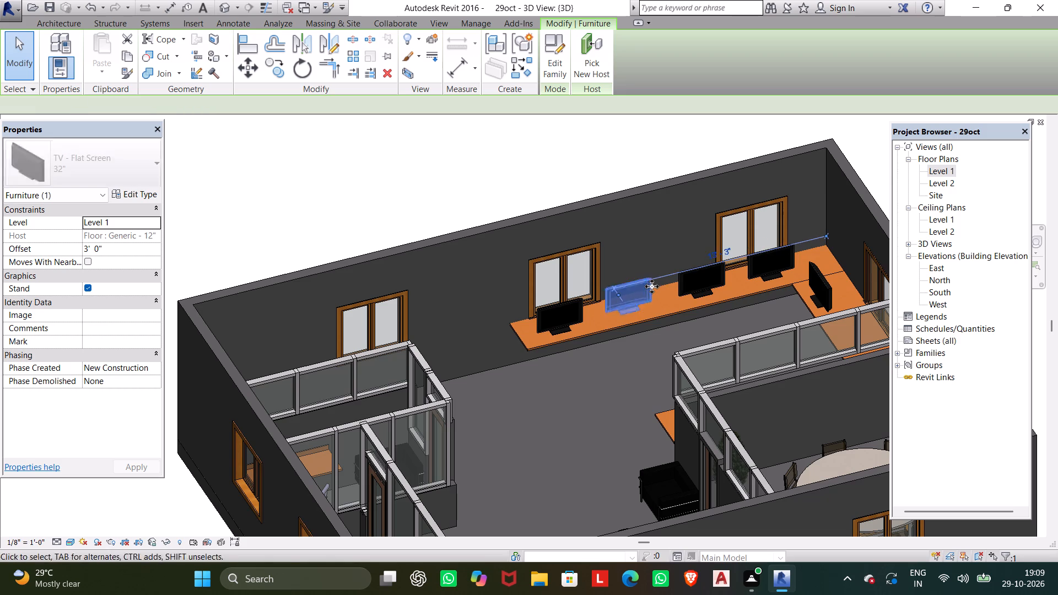
pyautogui.press('Right')
pyautogui.press('Right')
# Compare the four TVs along the windowed counter and nudge the second from the free end away from the window wall.
pyautogui.click(580, 306)
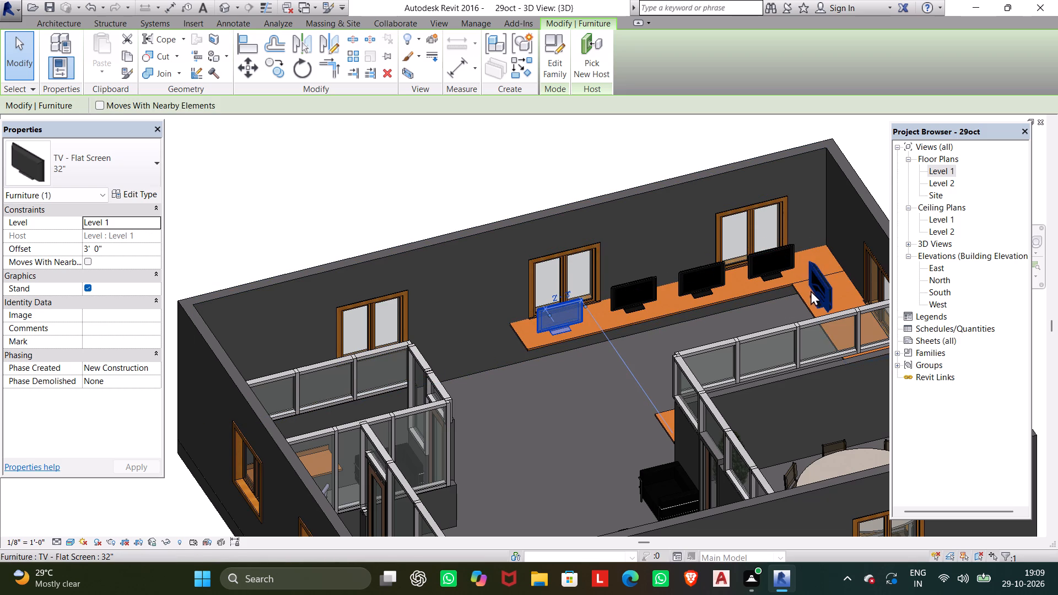
pyautogui.keyDown('shift'); pyautogui.scroll(-1, 789, 265); pyautogui.keyUp('shift')
pyautogui.keyDown('shift'); pyautogui.moveTo(640, 351); pyautogui.dragTo(748, 385, button='middle'); pyautogui.keyUp('shift')
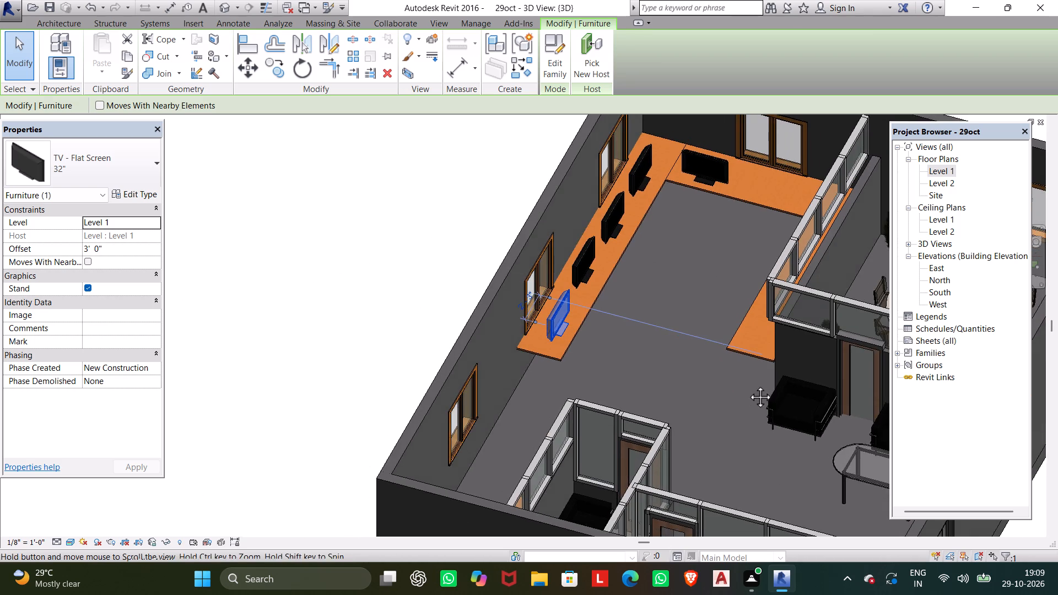
pyautogui.keyDown('shift'); pyautogui.moveTo(748, 385); pyautogui.dragTo(749, 366, button='middle'); pyautogui.keyUp('shift')
pyautogui.keyDown('shift'); pyautogui.moveTo(665, 314); pyautogui.dragTo(670, 315, button='middle'); pyautogui.keyUp('shift')
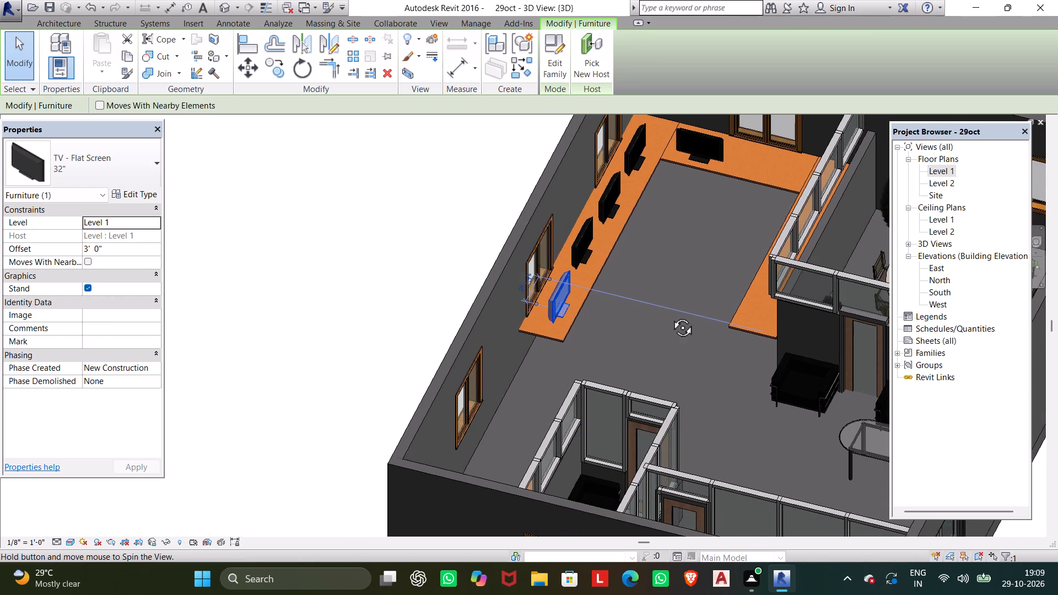
pyautogui.keyDown('shift'); pyautogui.moveTo(670, 315); pyautogui.dragTo(708, 294, button='middle'); pyautogui.keyUp('shift')
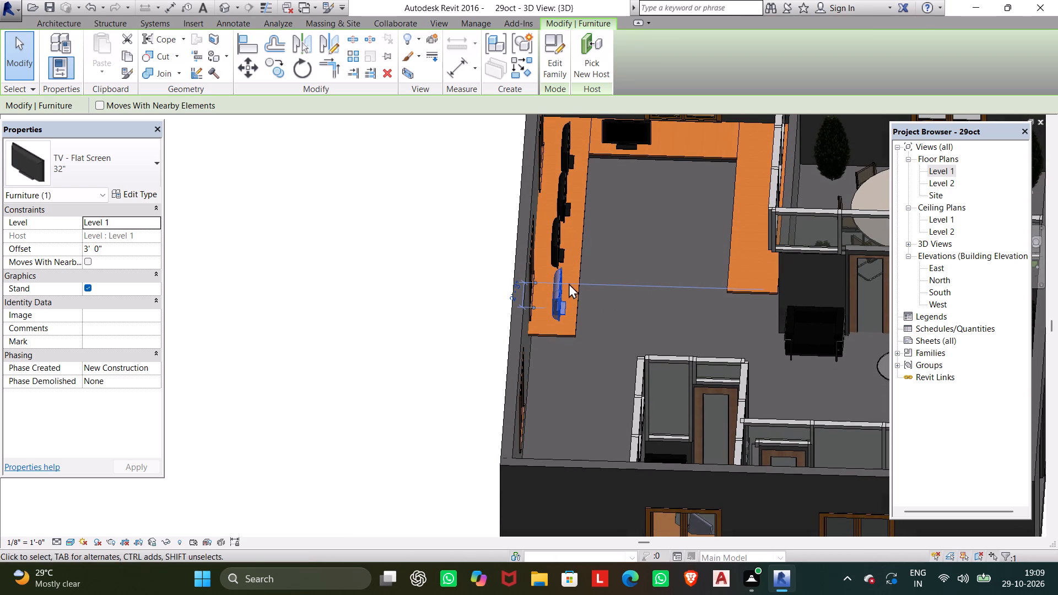
pyautogui.click(558, 294)
pyautogui.click(552, 244)
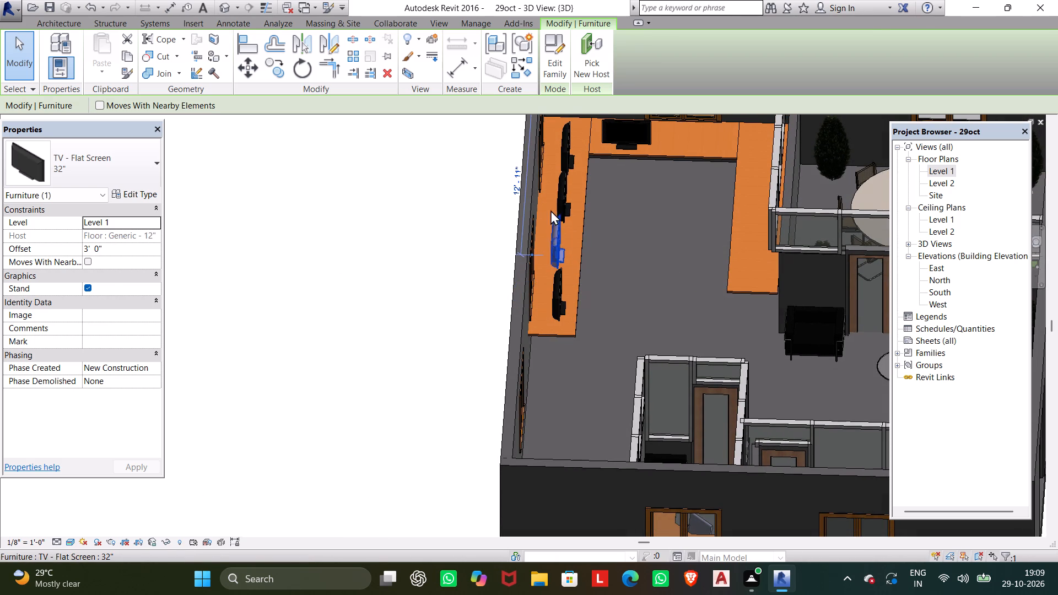
pyautogui.click(563, 201)
pyautogui.click(566, 147)
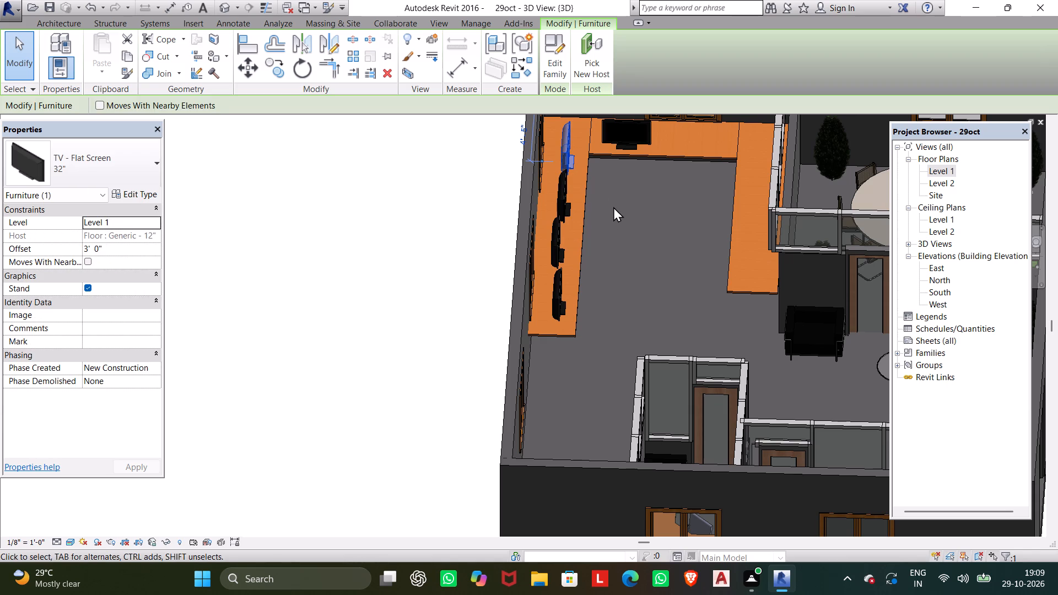
pyautogui.click(550, 243)
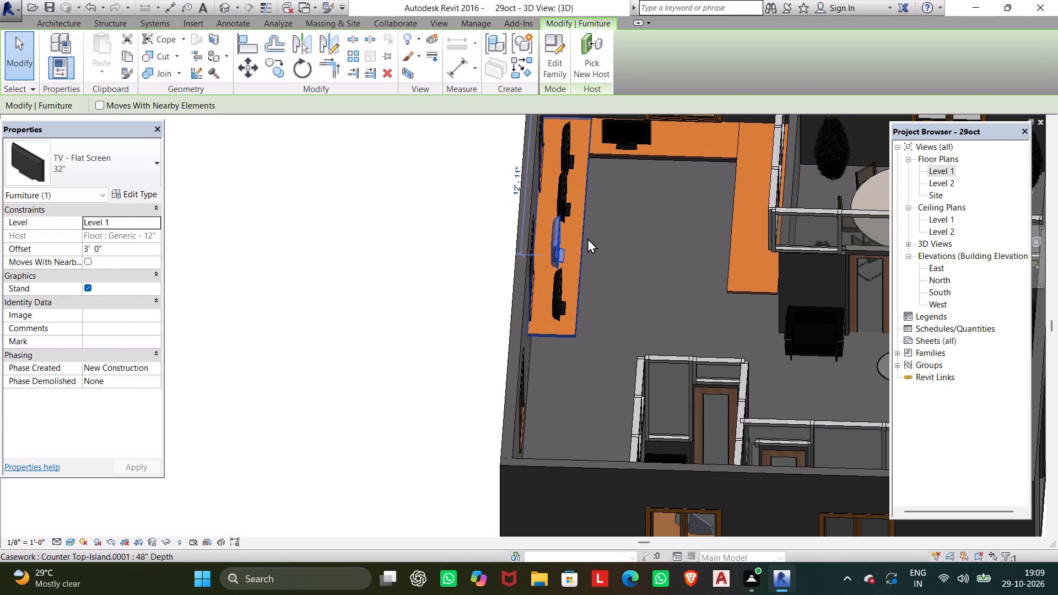
pyautogui.press('Right')
pyautogui.press('Right')
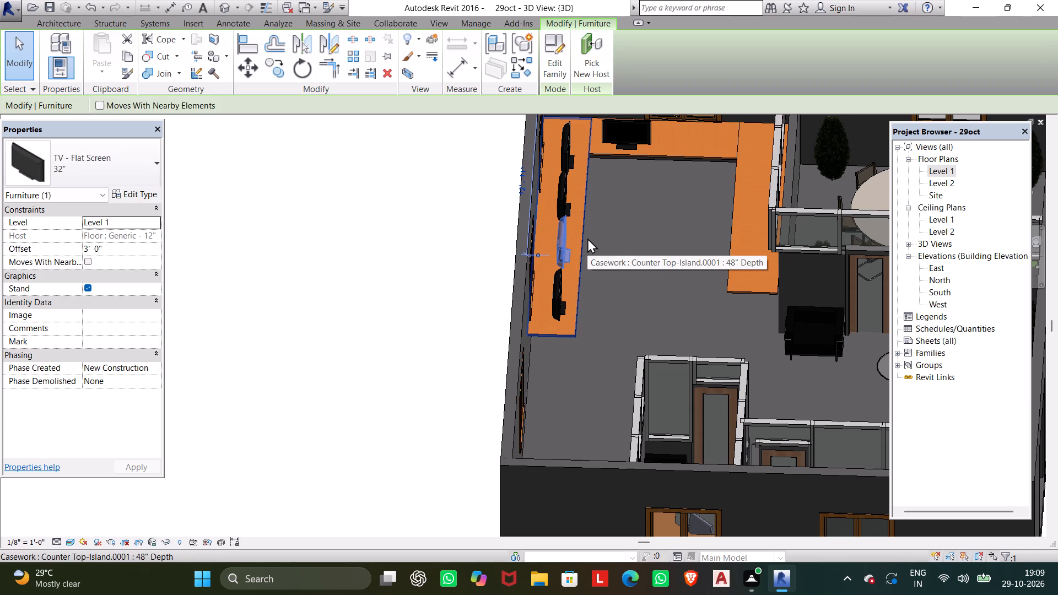
# Line up the windowed counter's corner TV with the others in the row and nudge it towards the end wall.
pyautogui.moveTo(565, 144); pyautogui.dragTo(572, 145)
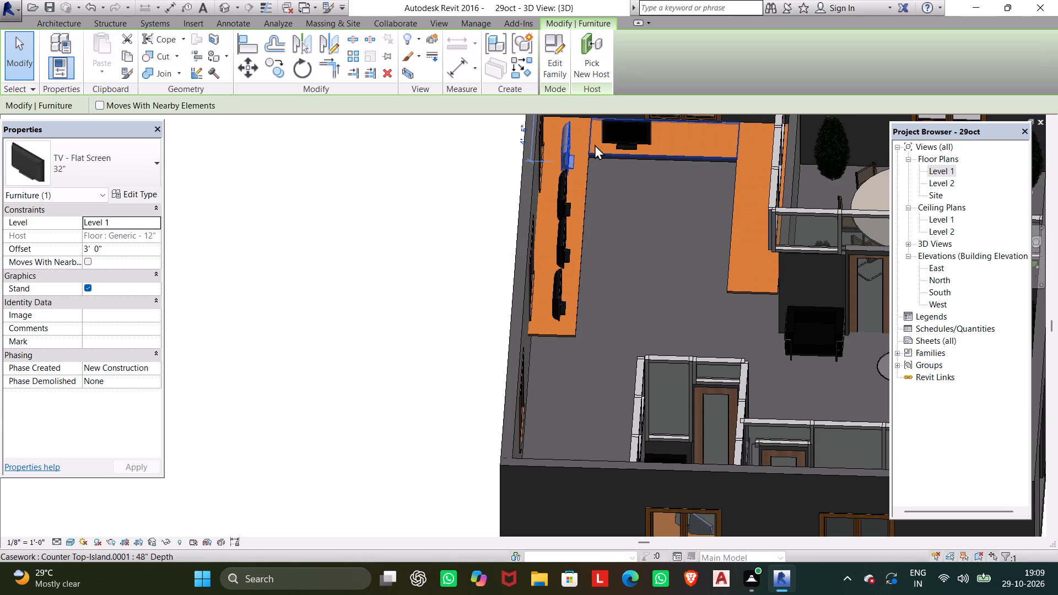
pyautogui.press('Left')
pyautogui.press('Right')
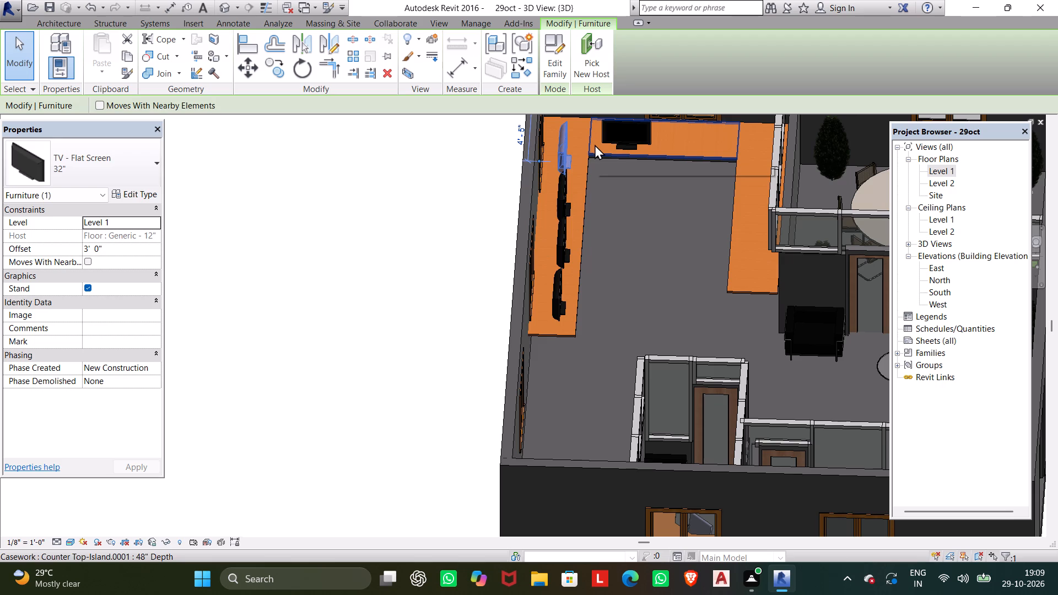
pyautogui.press('Up')
pyautogui.press('Up')
pyautogui.press('Up')
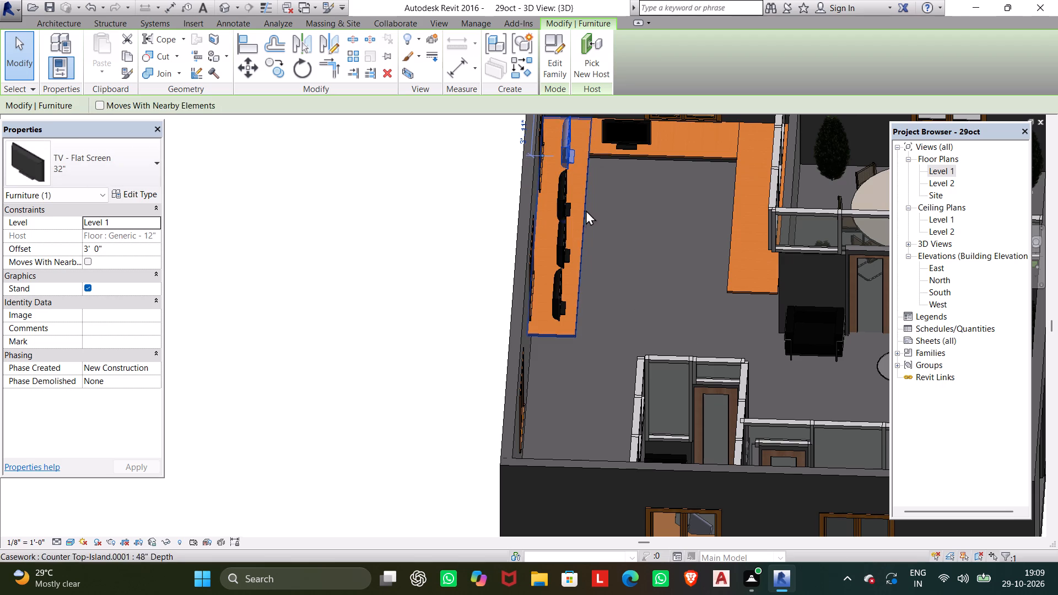
# Fine-tune the two middle TVs on the windowed counter, nudging the one nearer the free end towards that end.
pyautogui.click(569, 229)
pyautogui.press('Down')
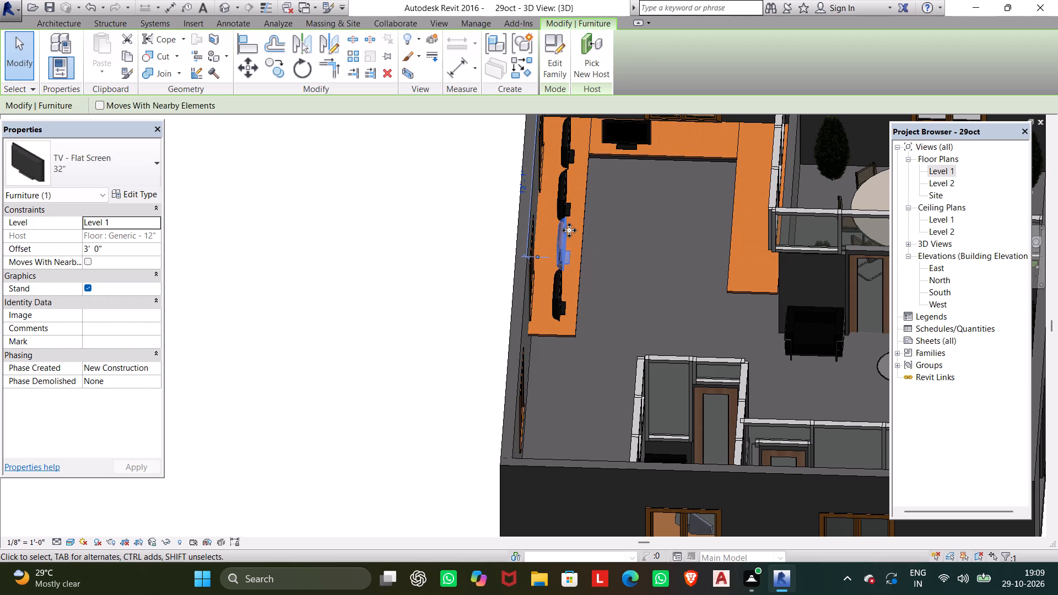
pyautogui.click(563, 197)
pyautogui.press('Right')
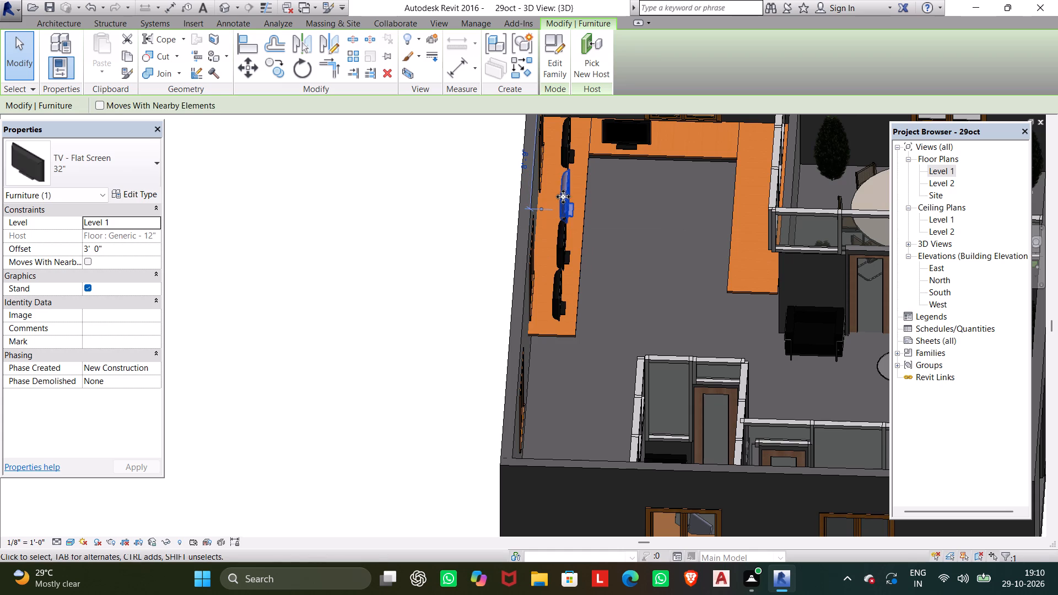
pyautogui.press('Left')
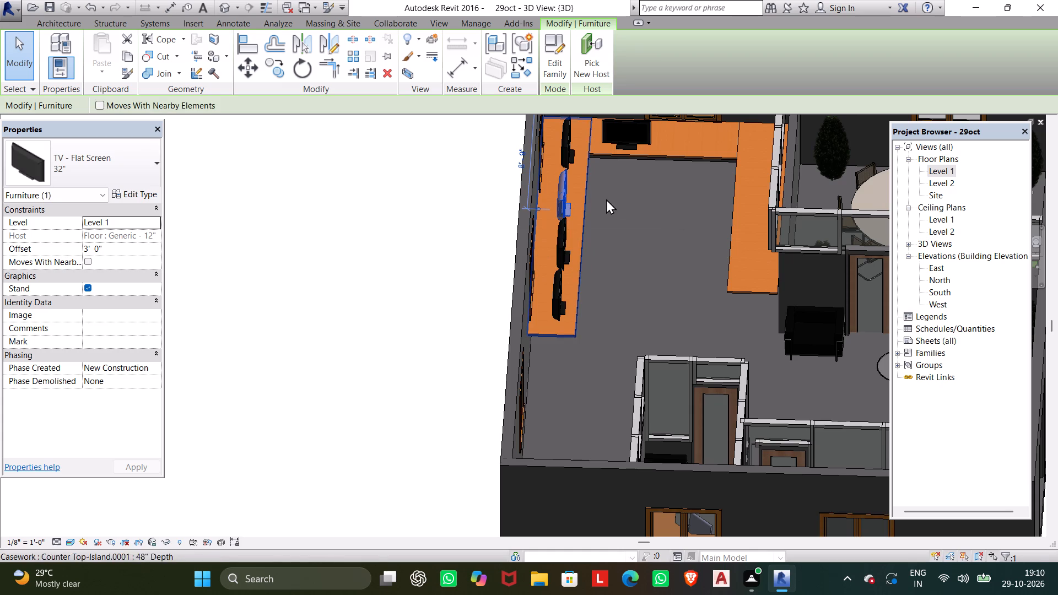
# Copy the end-wall counter's TV along the same counter, placing the copy beside the original towards the opposite counter.
pyautogui.click(646, 137)
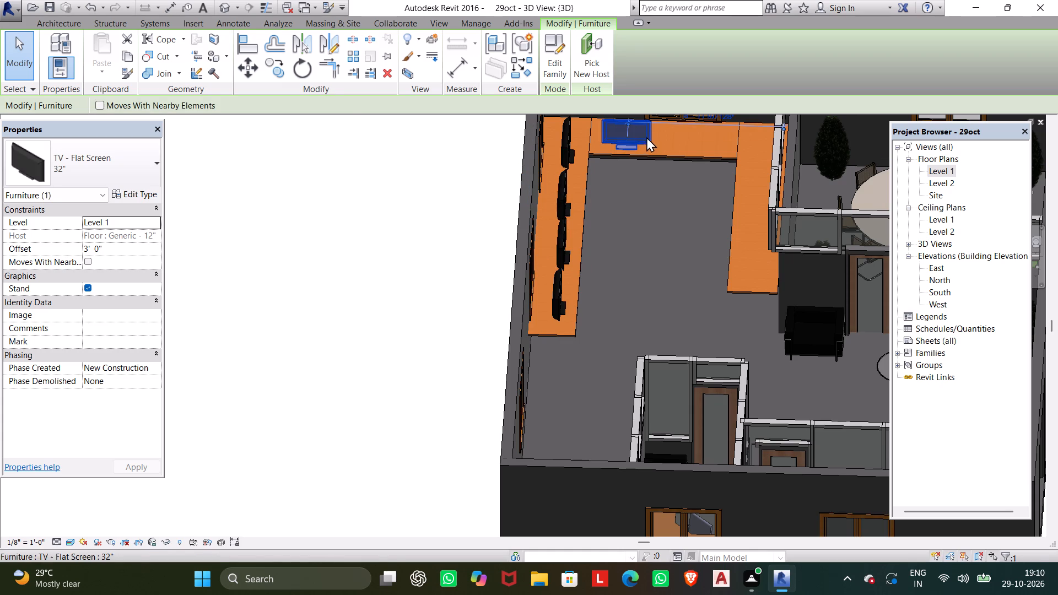
pyautogui.click(283, 74)
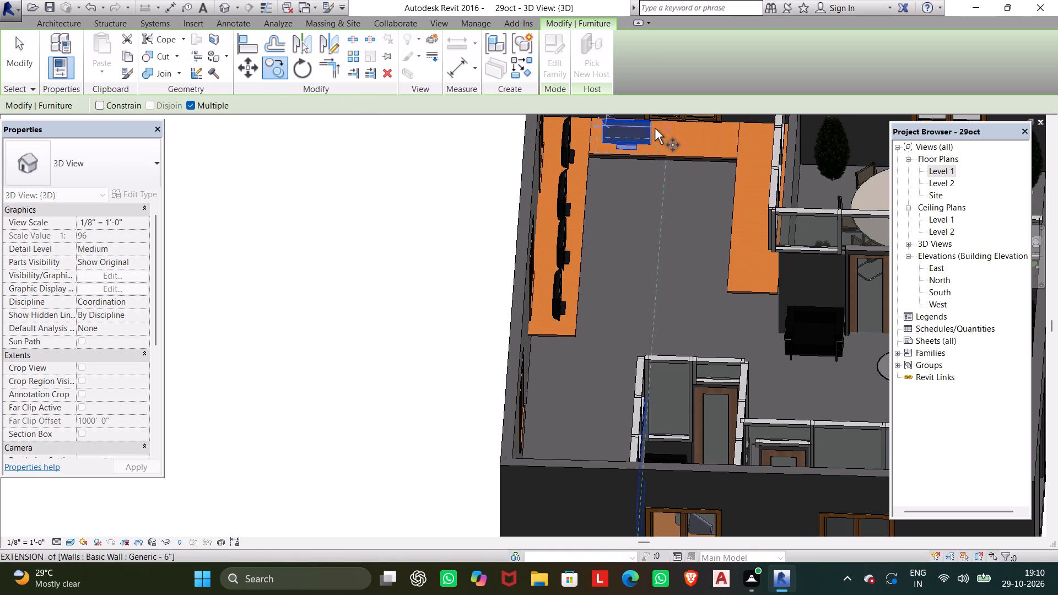
pyautogui.moveTo(628, 132); pyautogui.dragTo(693, 134)
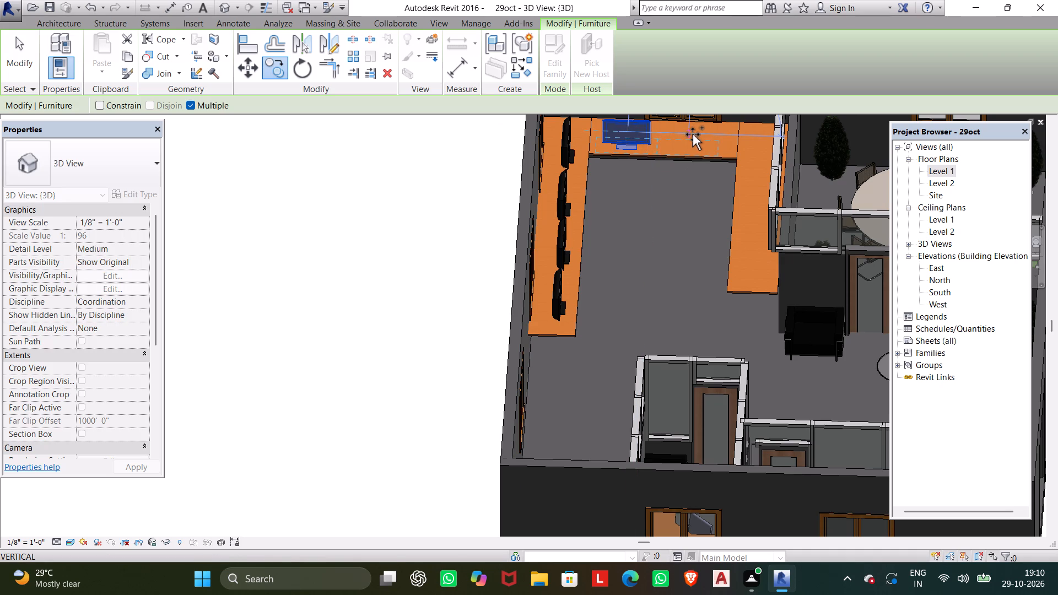
pyautogui.moveTo(693, 134); pyautogui.dragTo(694, 134)
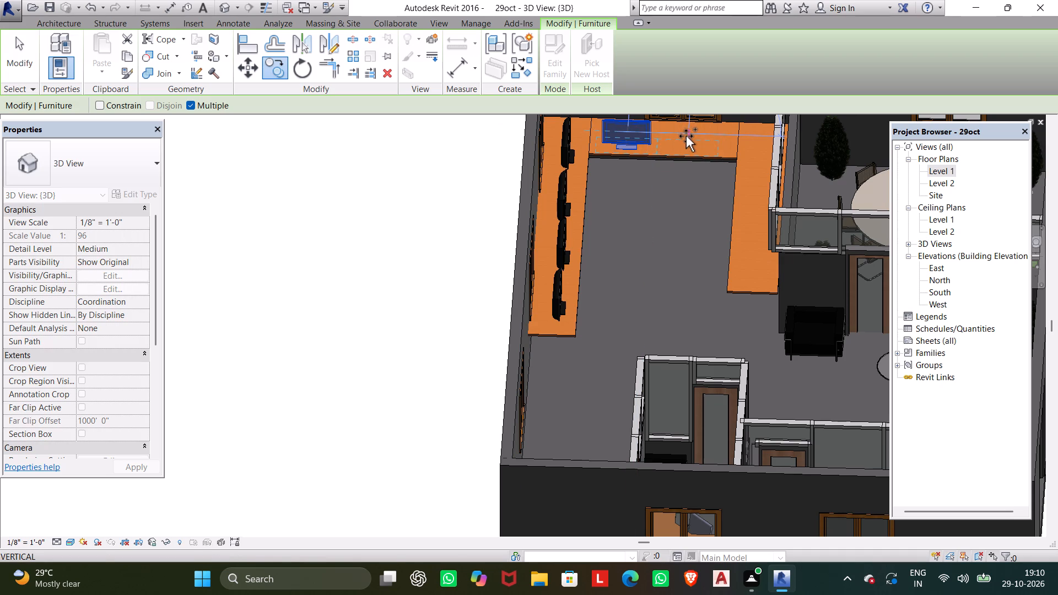
pyautogui.click(686, 136)
pyautogui.press('`')
pyautogui.press('Escape')
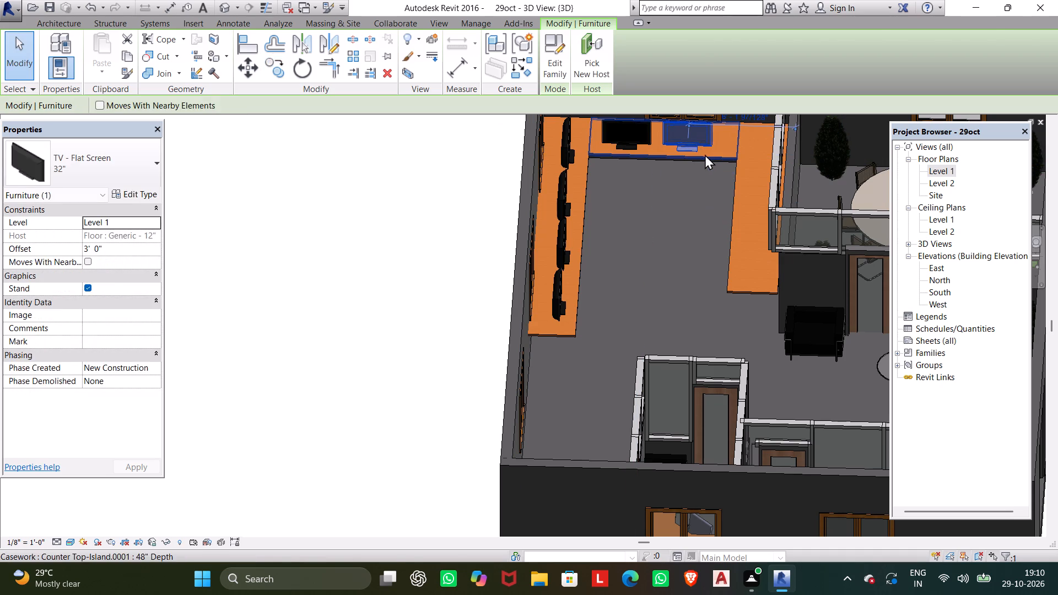
pyautogui.press('Escape')
# Nudge the copied TV further along the end-wall counter, widening its gap from the original TV.
pyautogui.click(693, 140)
pyautogui.press('Right')
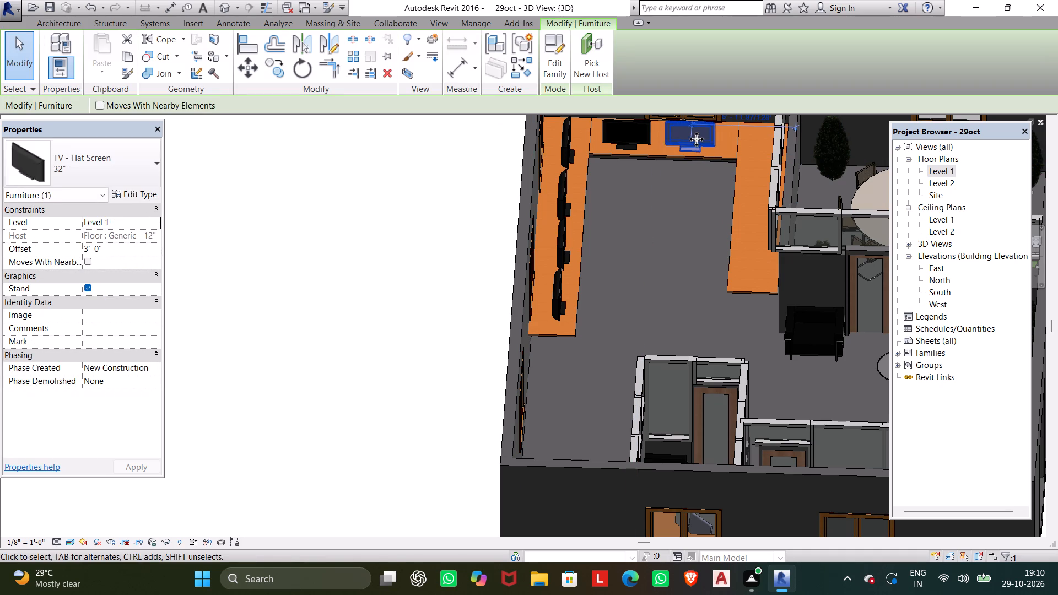
pyautogui.press('Right')
pyautogui.press('Right')
pyautogui.press('Right')
pyautogui.press('Right')
pyautogui.press('Right')
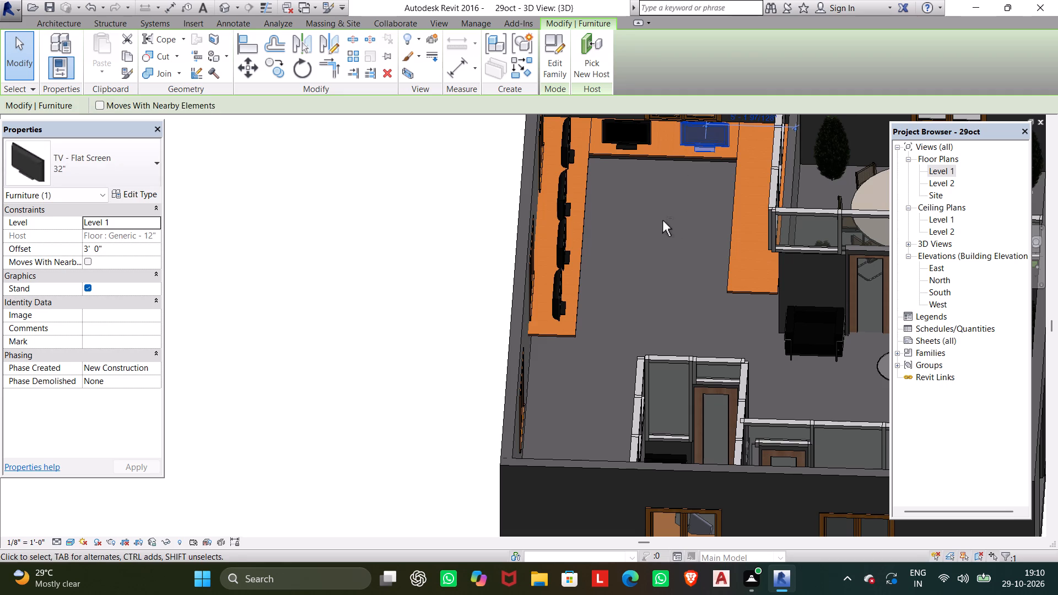
# Examine the position and spacing of the individual TVs along the windowed counter.
pyautogui.keyDown('shift'); pyautogui.moveTo(654, 235); pyautogui.dragTo(649, 246, button='middle'); pyautogui.keyUp('shift')
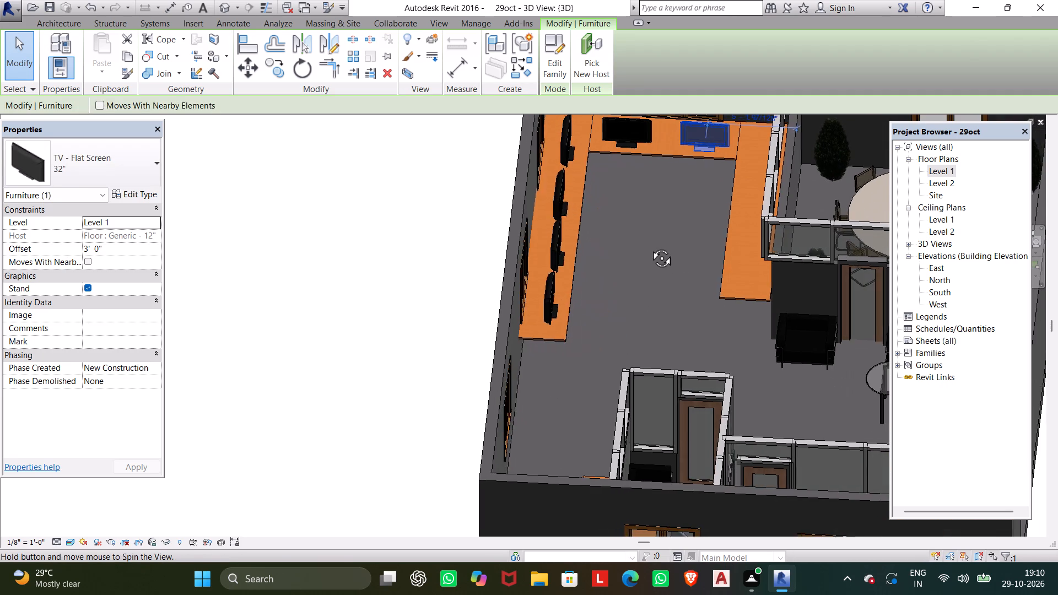
pyautogui.keyDown('shift'); pyautogui.moveTo(649, 246); pyautogui.dragTo(647, 244, button='middle'); pyautogui.keyUp('shift')
pyautogui.click(553, 235)
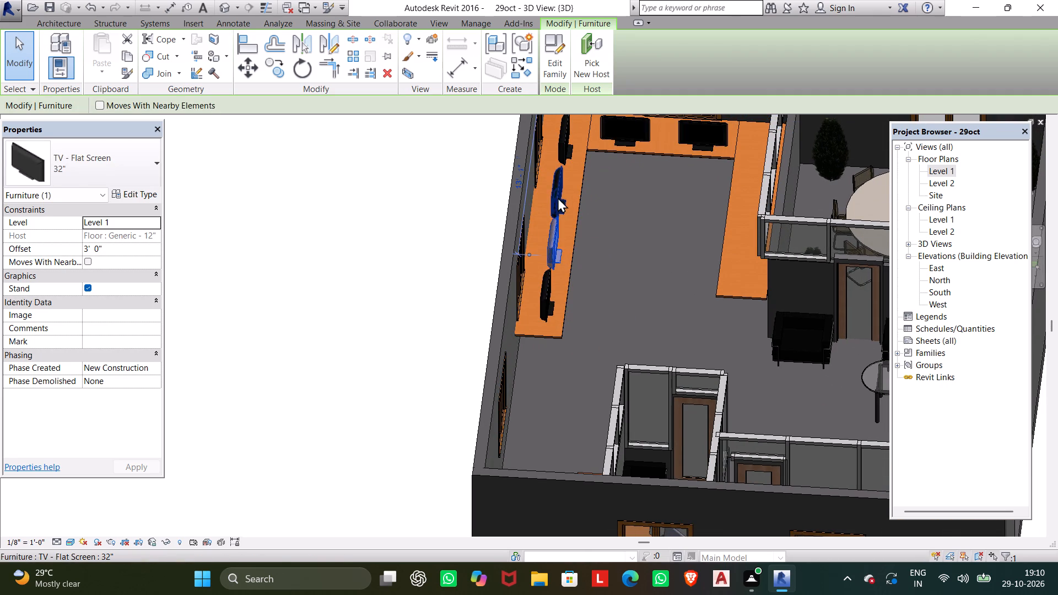
pyautogui.click(558, 197)
pyautogui.scroll(-3, 547, 228)
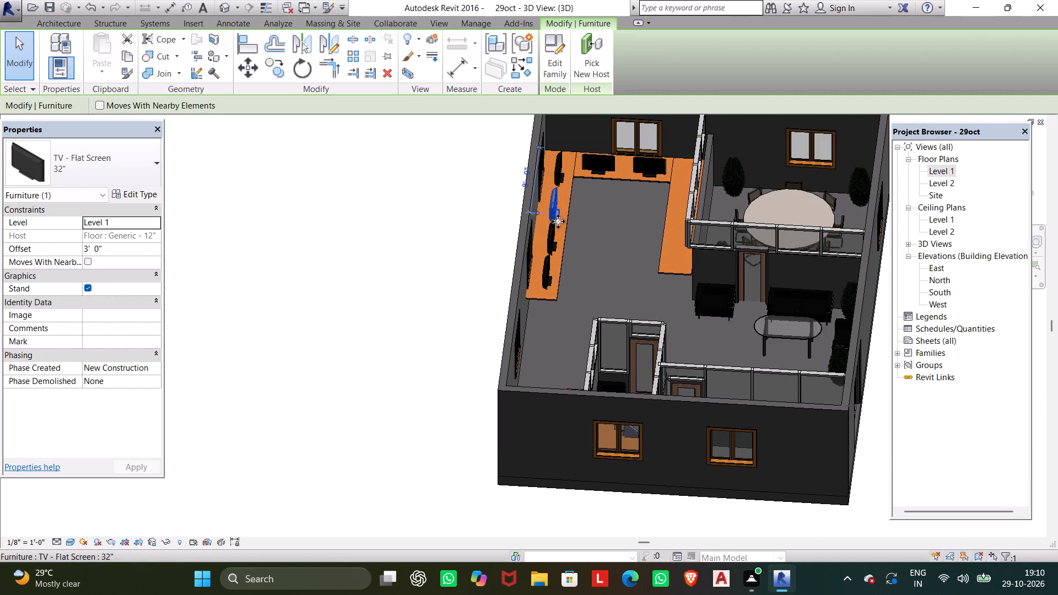
pyautogui.moveTo(558, 221); pyautogui.dragTo(553, 224, button='middle')
pyautogui.scroll(6, 547, 169)
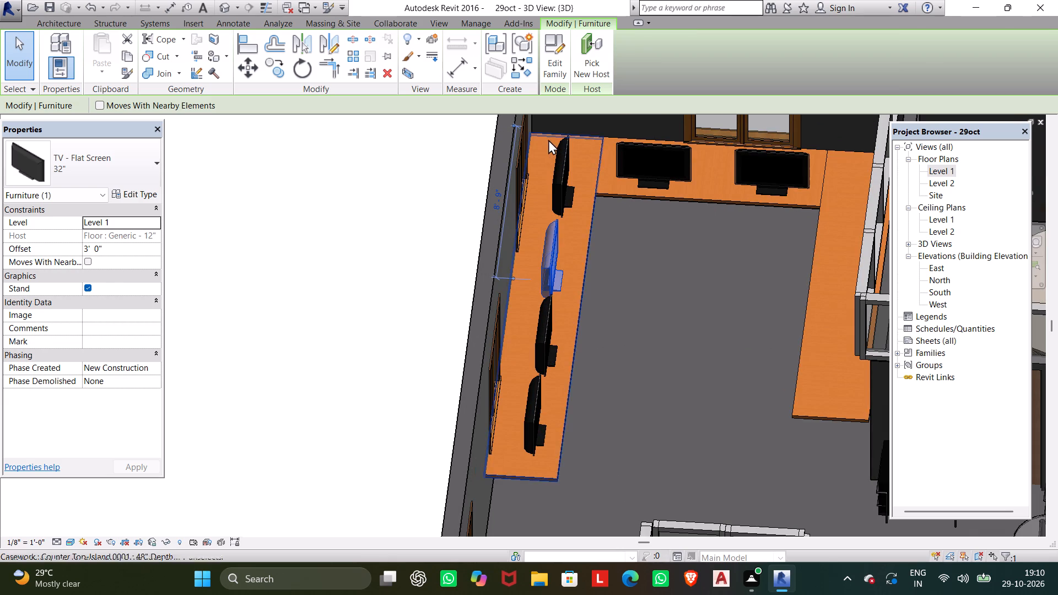
pyautogui.moveTo(548, 139); pyautogui.dragTo(561, 164)
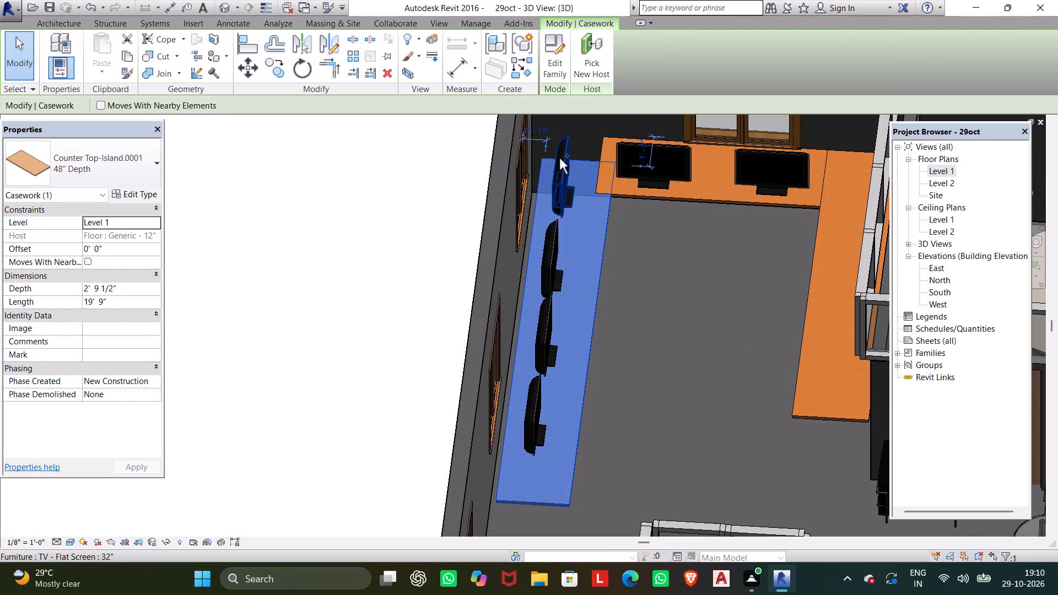
pyautogui.hotkey('ctrl', 'z')
pyautogui.click(562, 174)
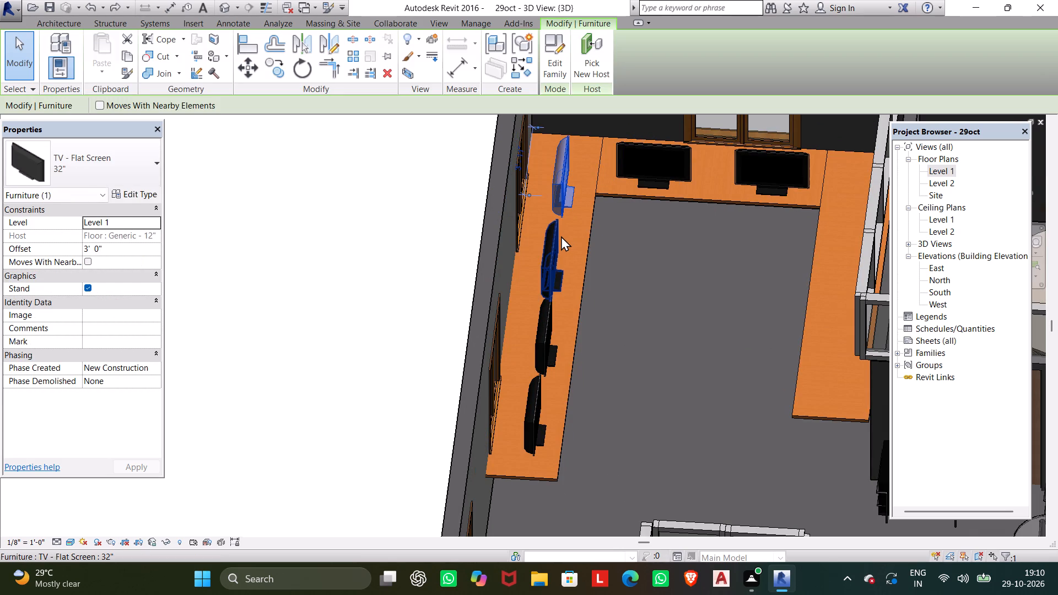
pyautogui.click(561, 236)
pyautogui.click(561, 200)
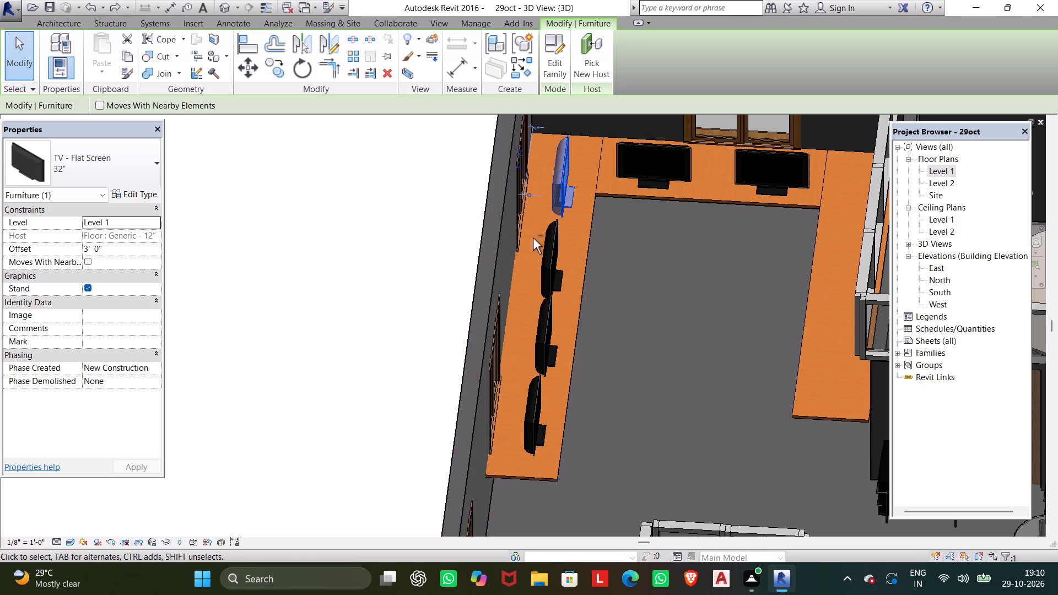
pyautogui.keyDown('shift'); pyautogui.click(552, 242); pyautogui.keyUp('shift')
pyautogui.keyDown('shift'); pyautogui.click(553, 240); pyautogui.keyUp('shift')
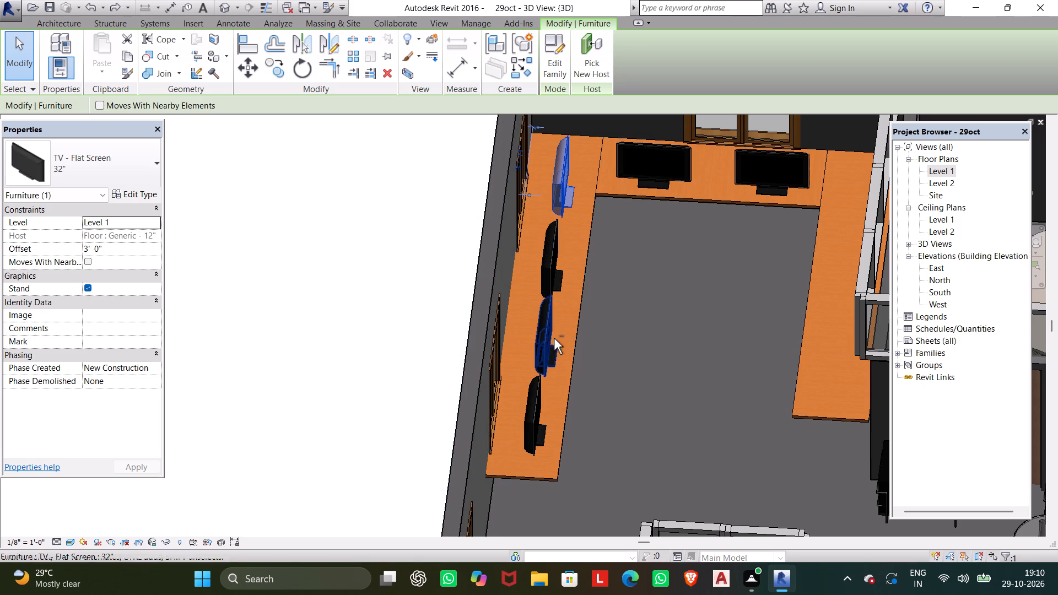
pyautogui.keyDown('shift'); pyautogui.click(547, 334); pyautogui.keyUp('shift')
pyautogui.keyDown('shift'); pyautogui.click(546, 284); pyautogui.keyUp('shift')
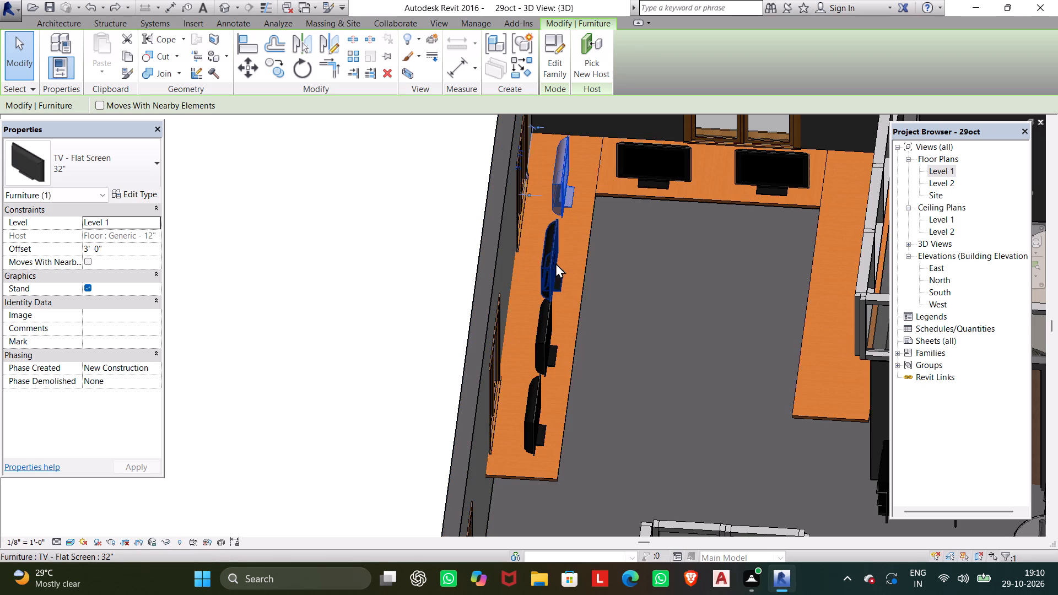
pyautogui.click(558, 264)
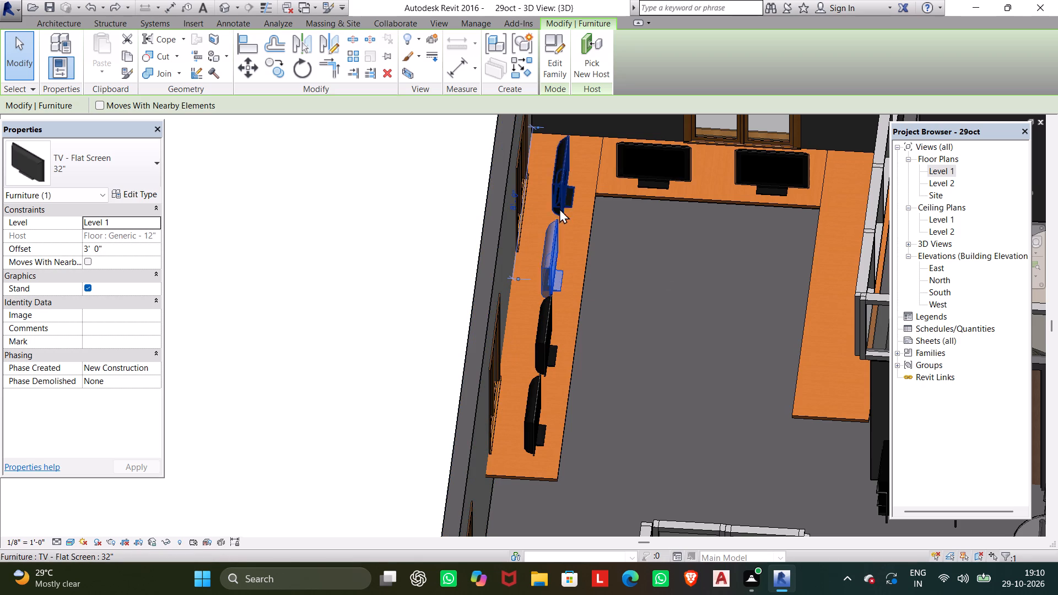
# Mirror a copy of the windowed counter's corner TV onto the opposite counter, about an axis drawn from the end-wall counter's middle down the room.
pyautogui.click(559, 197)
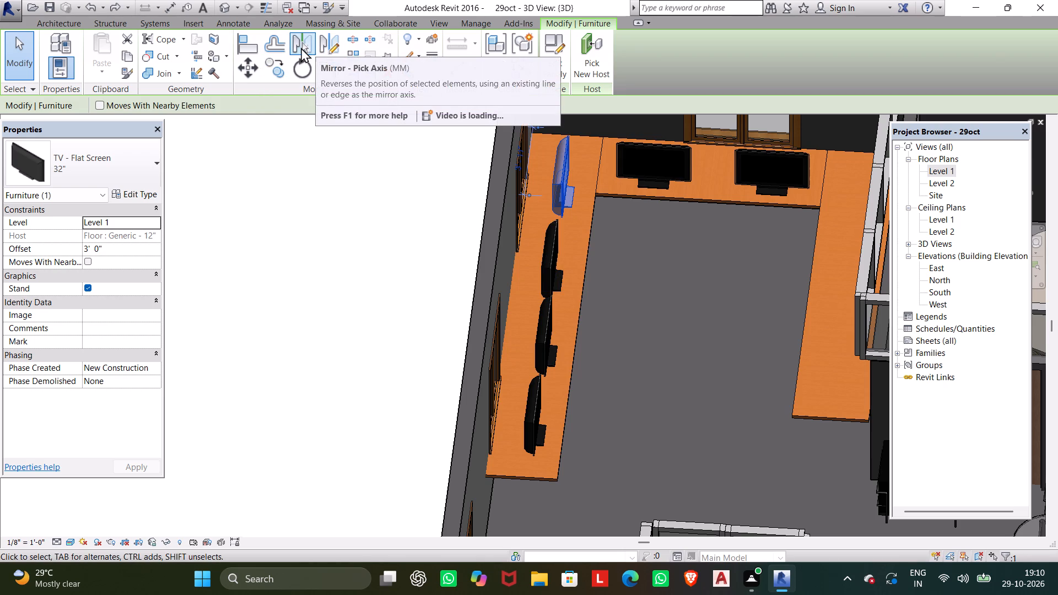
pyautogui.click(324, 44)
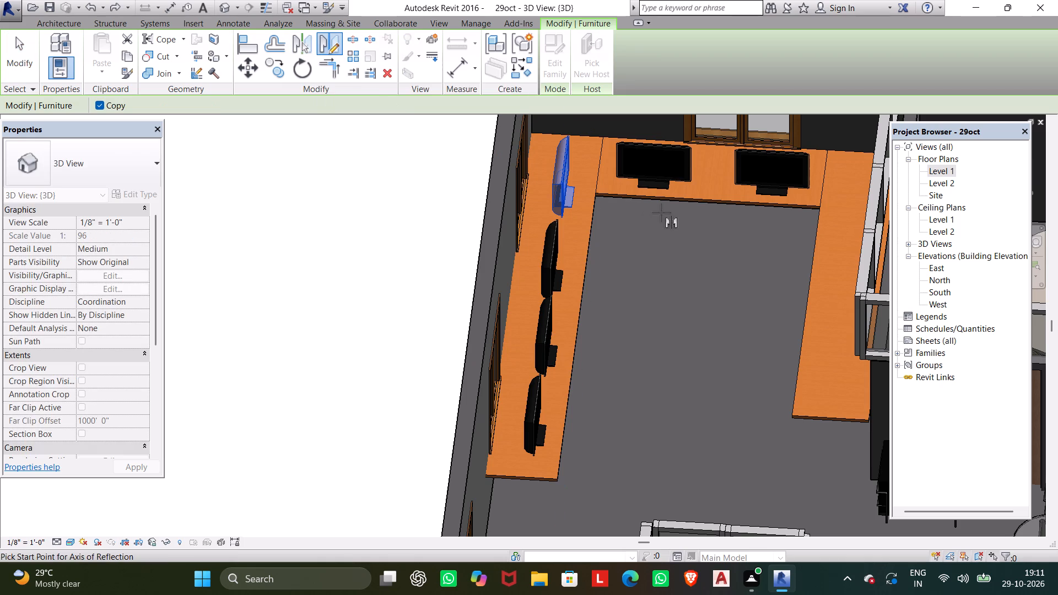
pyautogui.click(712, 205)
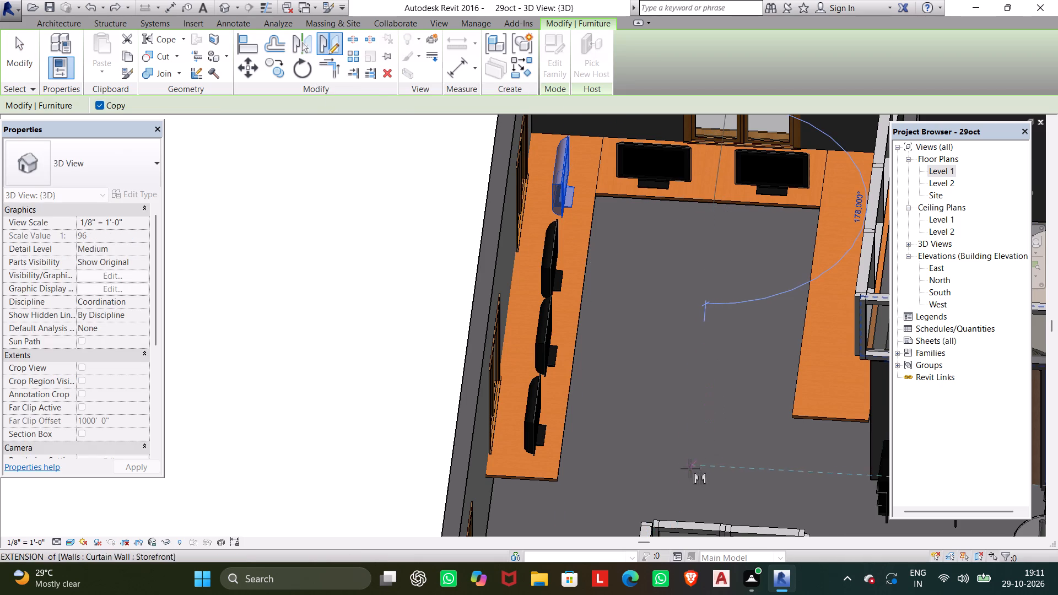
pyautogui.click(688, 470)
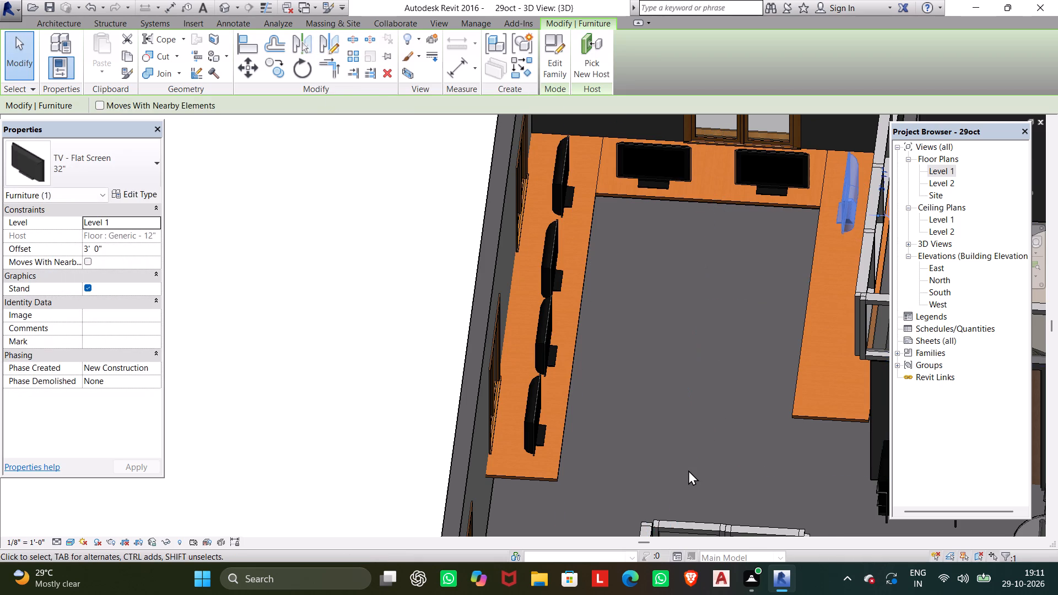
# Mirror a copy of the windowed counter's second TV from the corner onto the opposite counter, about a drawn axis down the room's middle.
pyautogui.click(545, 244)
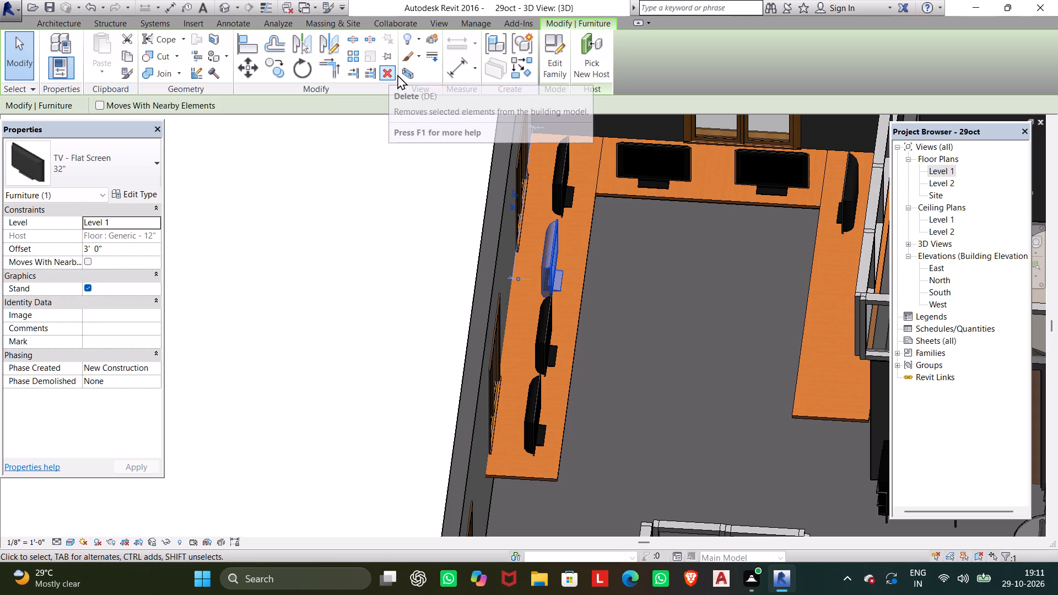
pyautogui.click(323, 49)
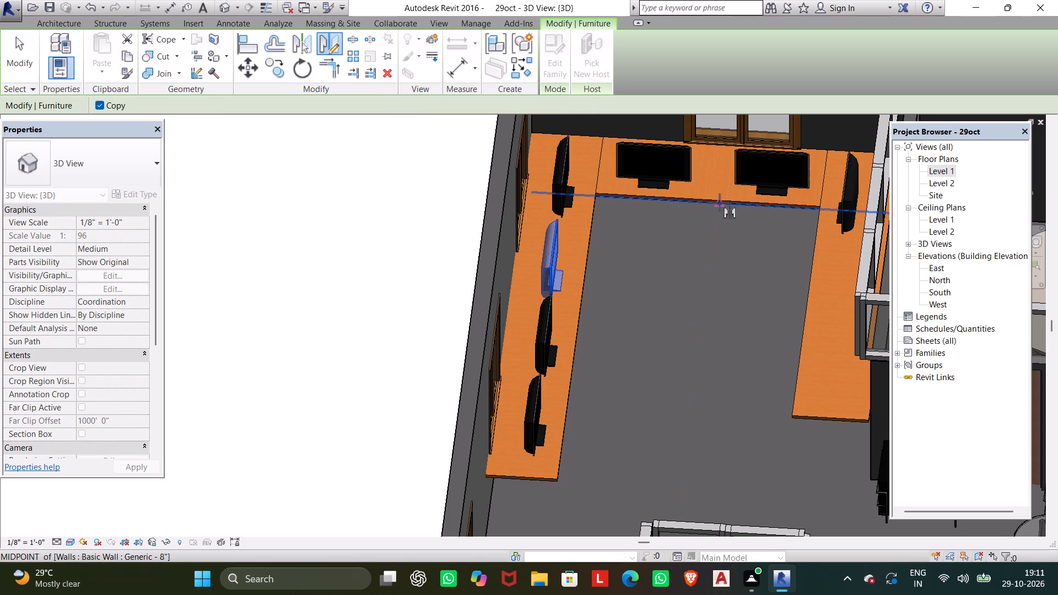
pyautogui.click(720, 203)
pyautogui.click(688, 431)
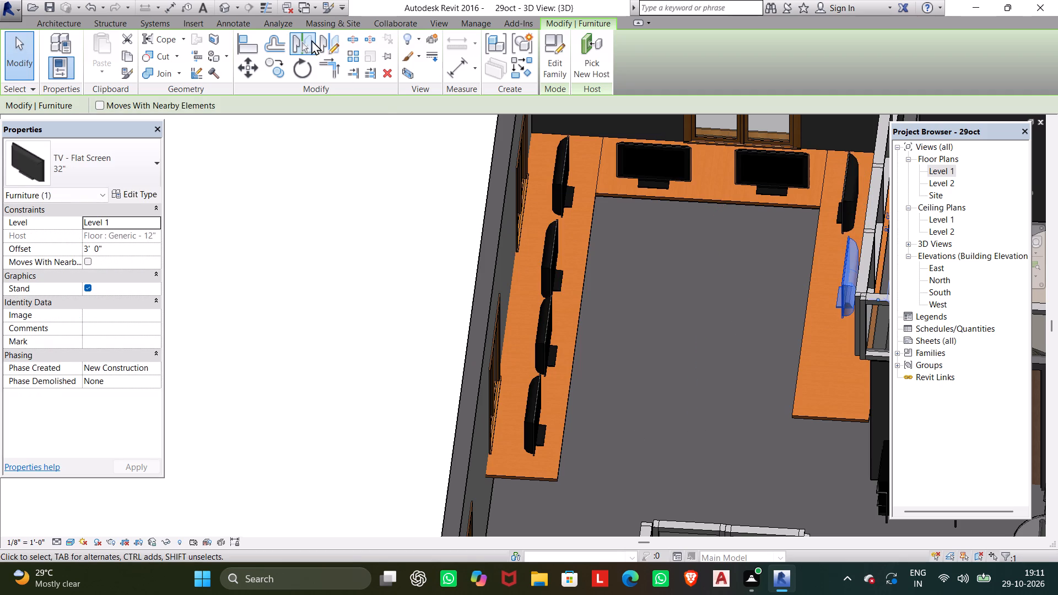
# Mirror a copy of the windowed counter's third TV from the corner onto the opposite counter, about a drawn axis down the room's middle.
pyautogui.click(549, 335)
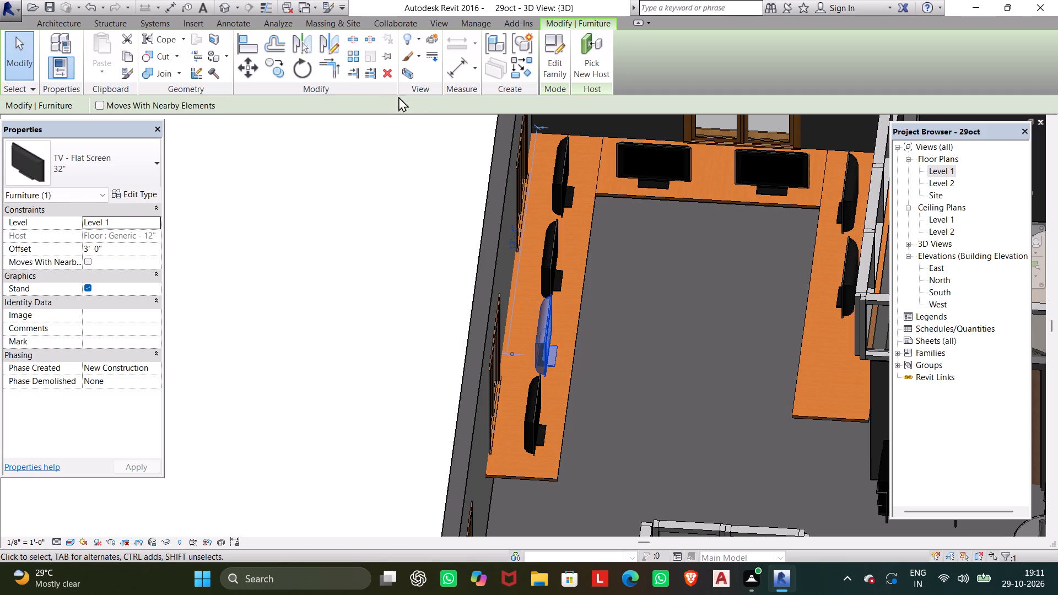
pyautogui.click(330, 46)
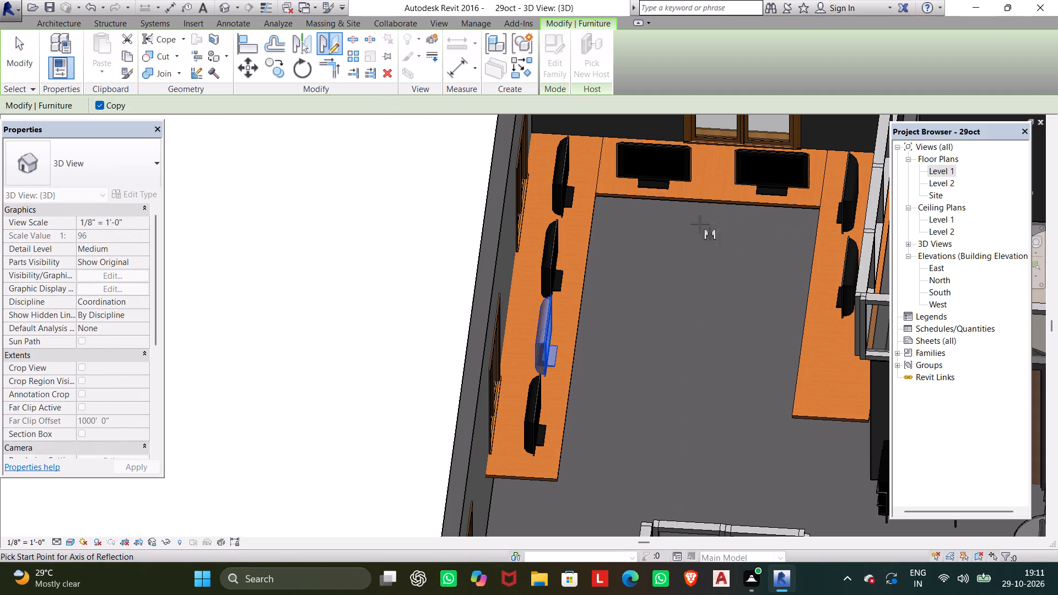
pyautogui.click(715, 202)
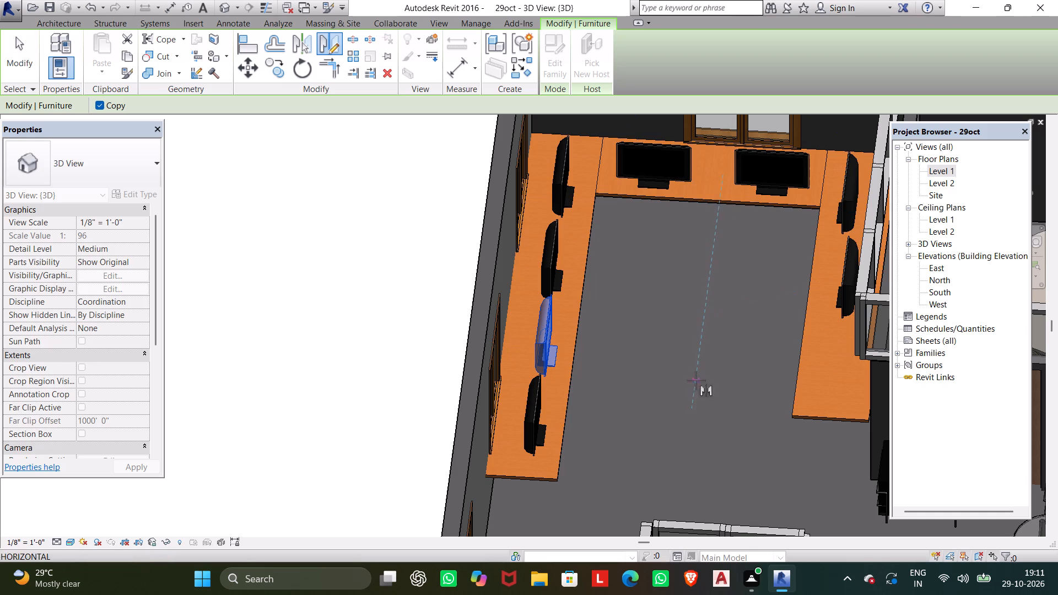
pyautogui.click(689, 396)
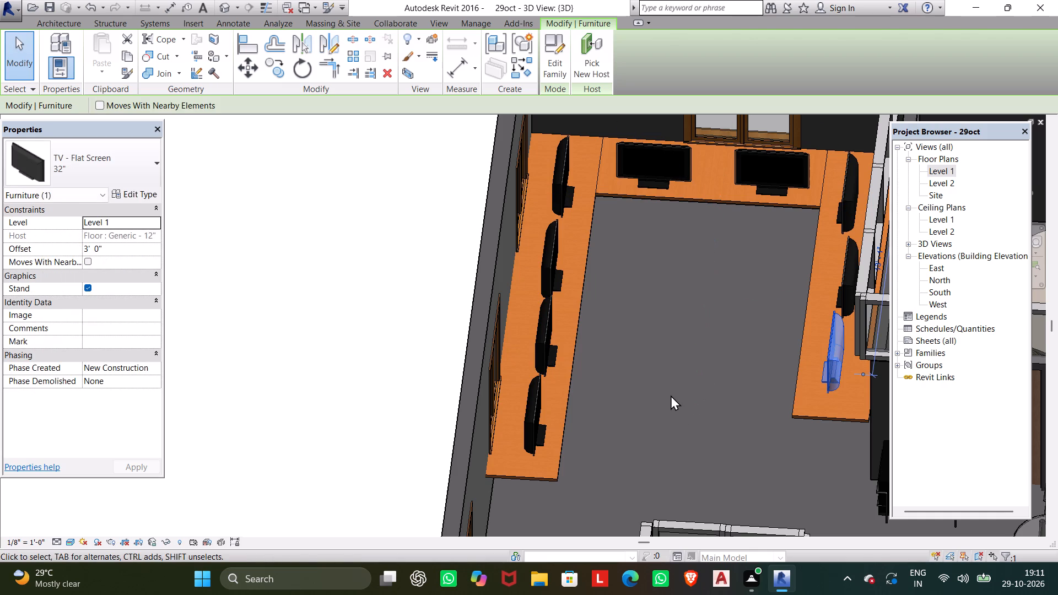
pyautogui.press('Escape')
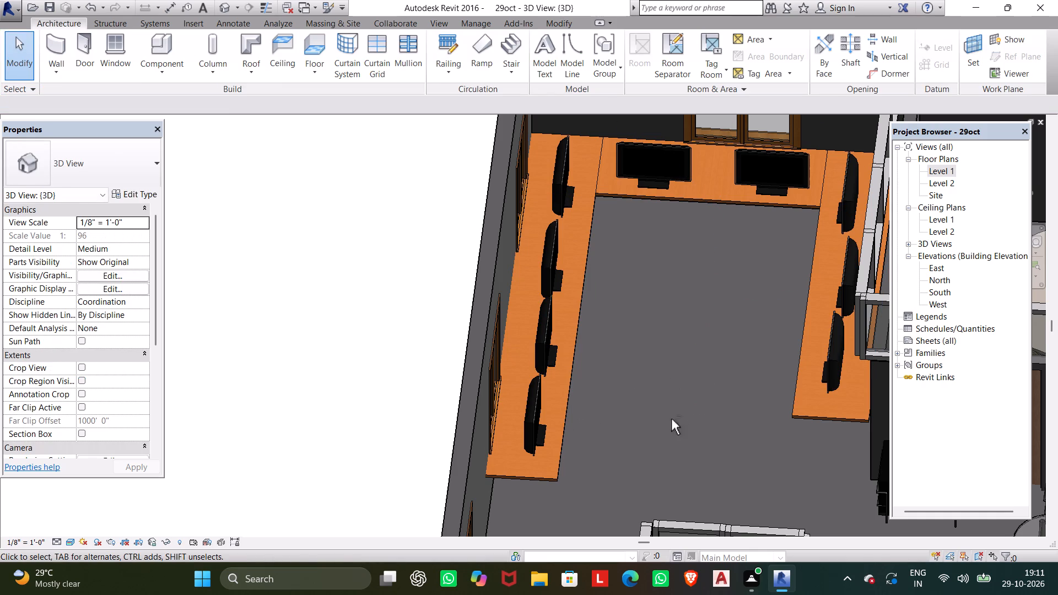
# Nudge the corner TV on the counter opposite the windows along that counter, away from the corner.
pyautogui.keyDown('shift'); pyautogui.moveTo(674, 403); pyautogui.dragTo(714, 337, button='middle'); pyautogui.keyUp('shift')
pyautogui.moveTo(705, 320); pyautogui.dragTo(501, 305, button='middle')
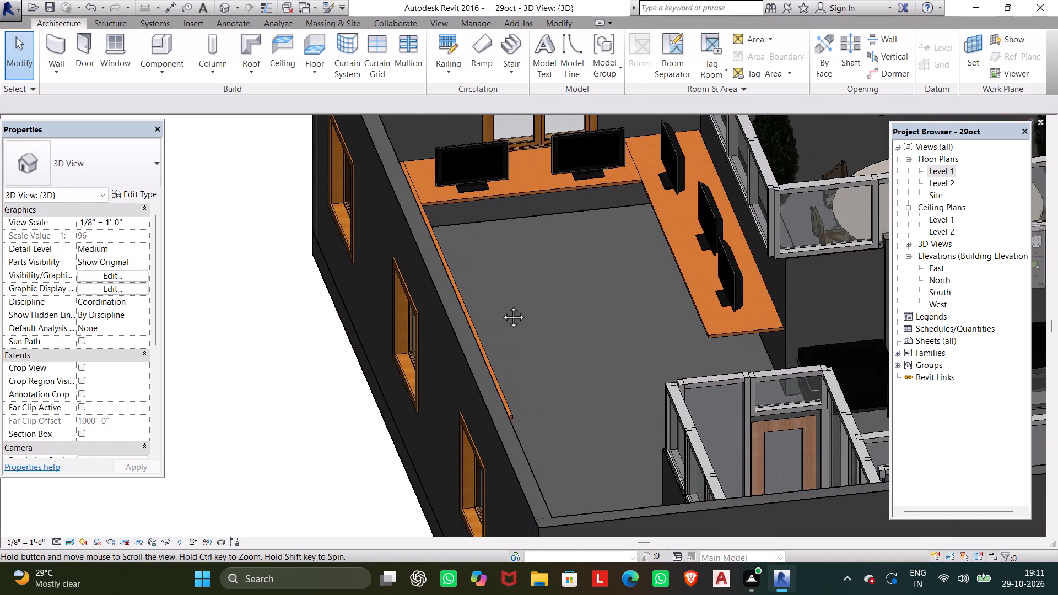
pyautogui.moveTo(501, 305); pyautogui.dragTo(489, 301, button='middle')
pyautogui.keyDown('shift'); pyautogui.moveTo(453, 296); pyautogui.dragTo(536, 301, button='middle'); pyautogui.keyUp('shift')
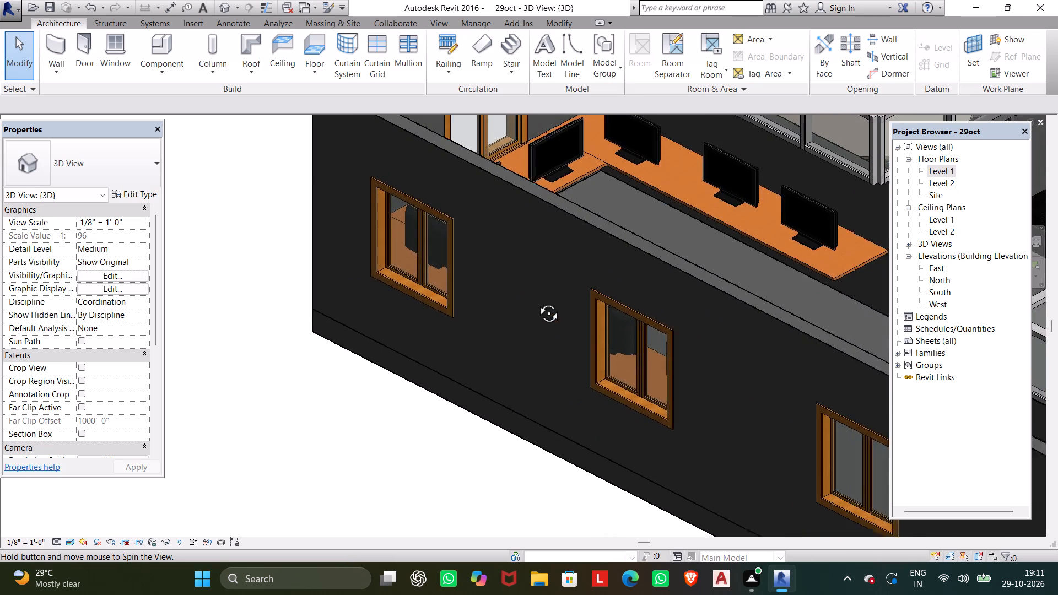
pyautogui.keyDown('shift'); pyautogui.moveTo(536, 301); pyautogui.dragTo(538, 293, button='middle'); pyautogui.keyUp('shift')
pyautogui.click(646, 144)
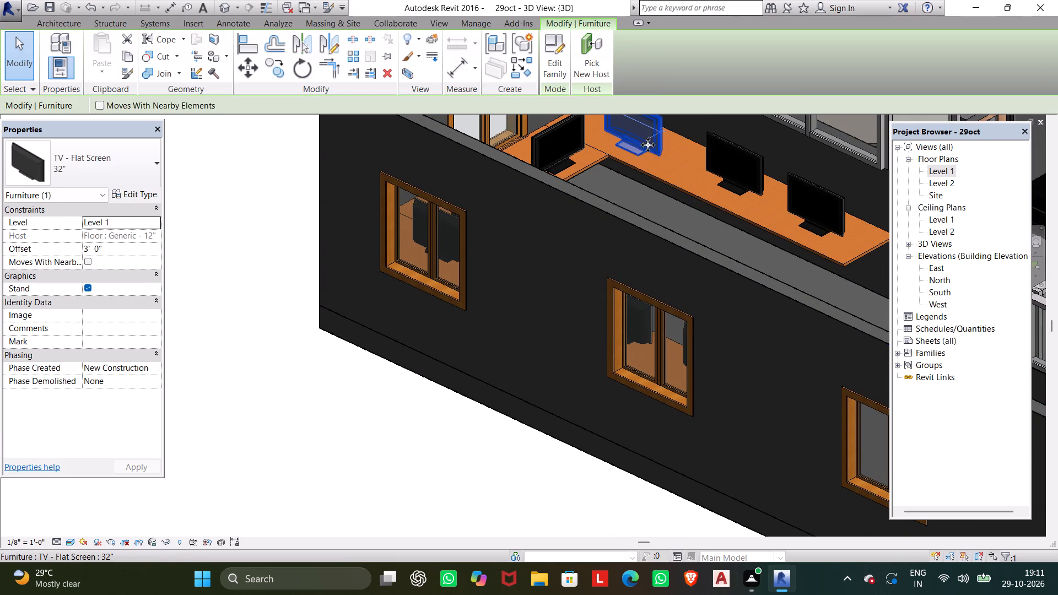
pyautogui.press('Right')
pyautogui.press('Right')
pyautogui.press('Right')
pyautogui.press('Right')
pyautogui.press('Right')
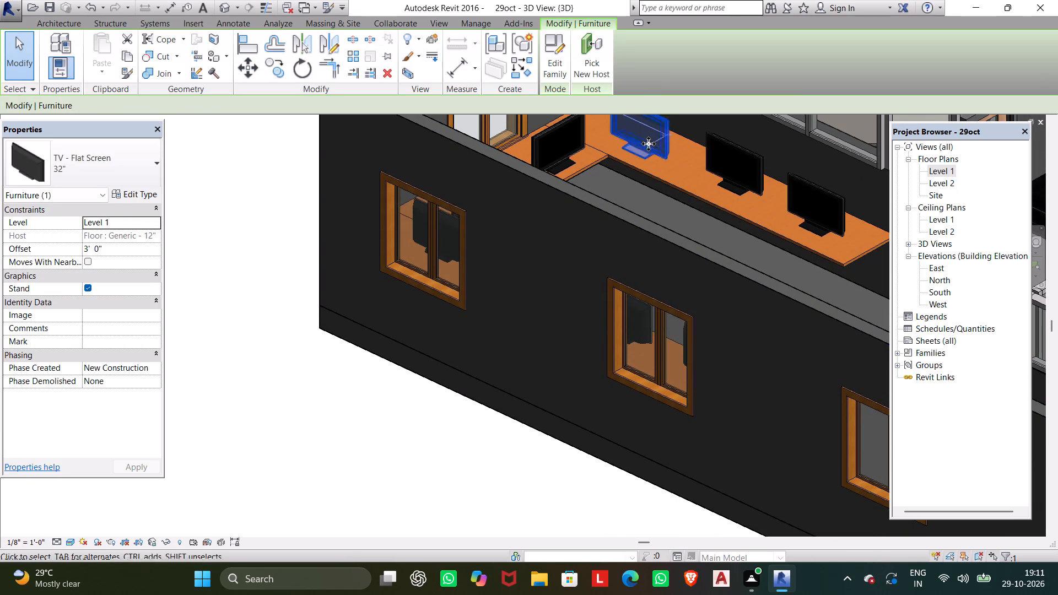
pyautogui.press('Right')
pyautogui.press('Right')
pyautogui.press('Right')
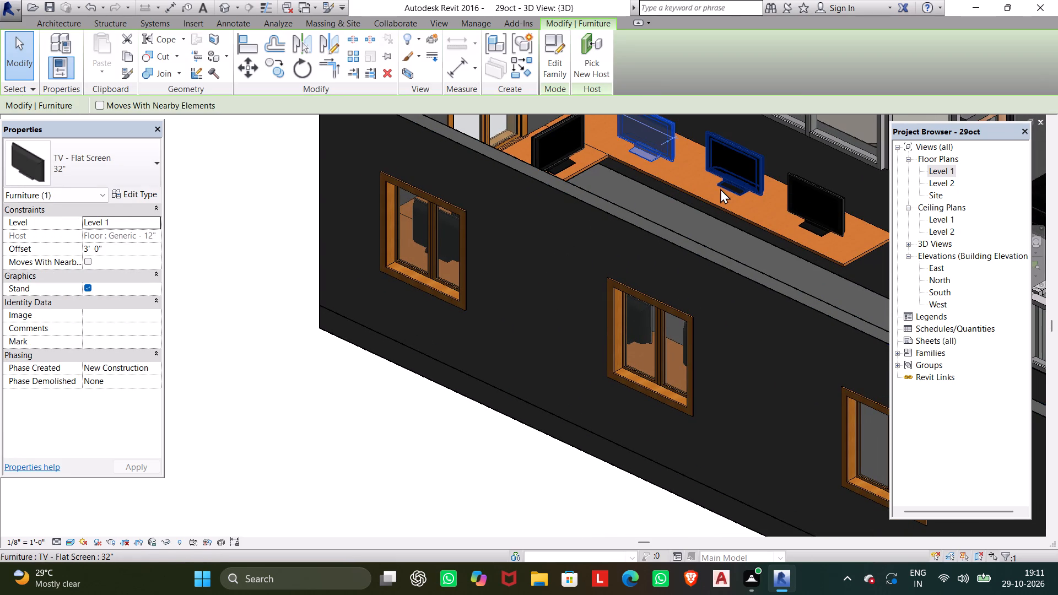
# Nudge the middle and outermost TVs on the opposite counter slightly toward that counter's front edge.
pyautogui.click(720, 187)
pyautogui.scroll(-1, 715, 191)
pyautogui.press('Down')
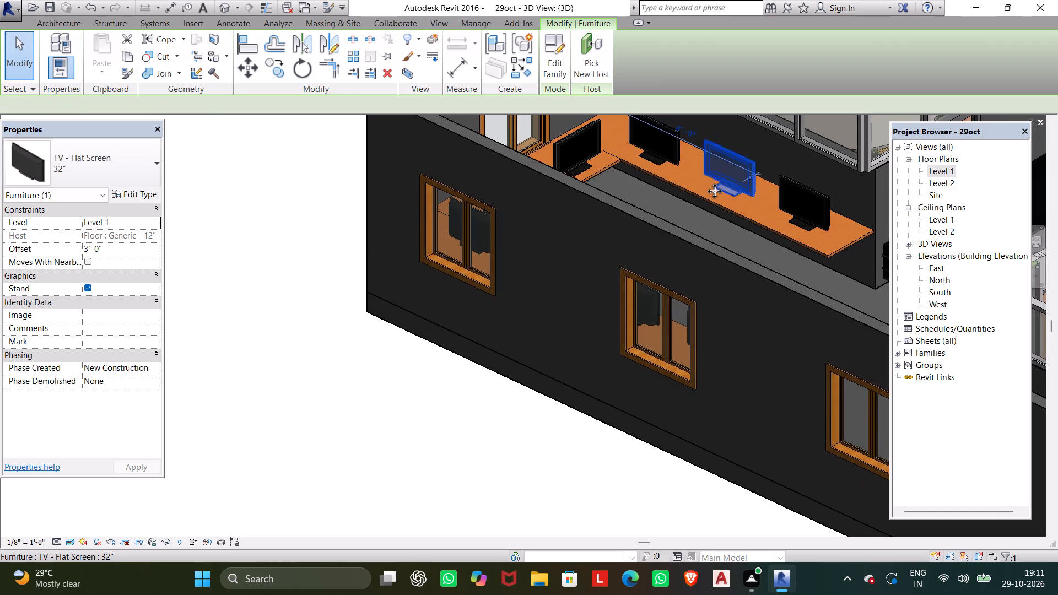
pyautogui.scroll(-1, 715, 191)
pyautogui.press('Down')
pyautogui.press('Down')
pyautogui.scroll(2, 715, 191)
pyautogui.hscroll(1, 716, 190)
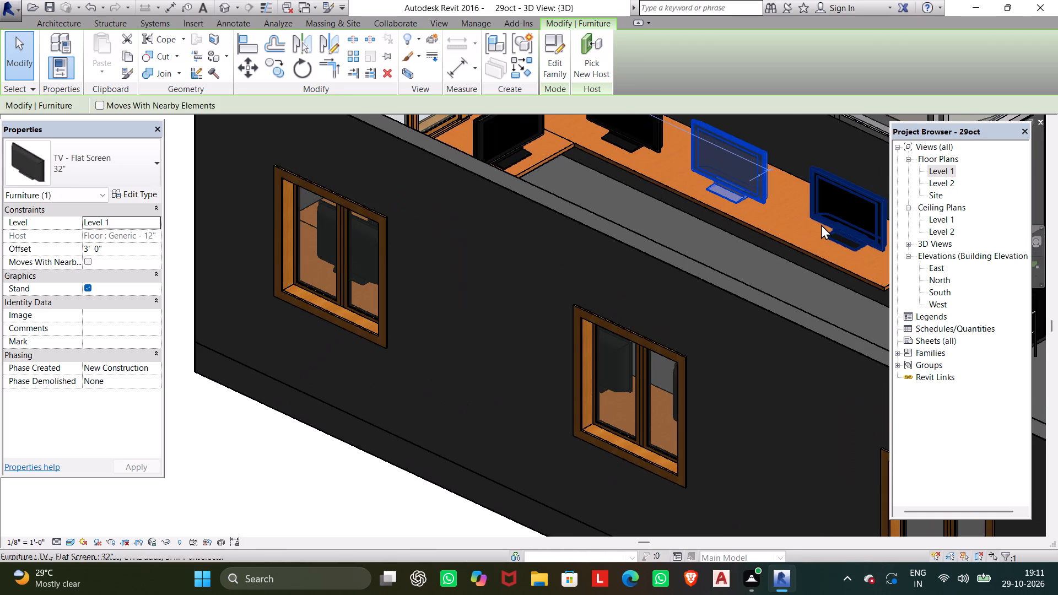
pyautogui.click(823, 226)
pyautogui.press('Down')
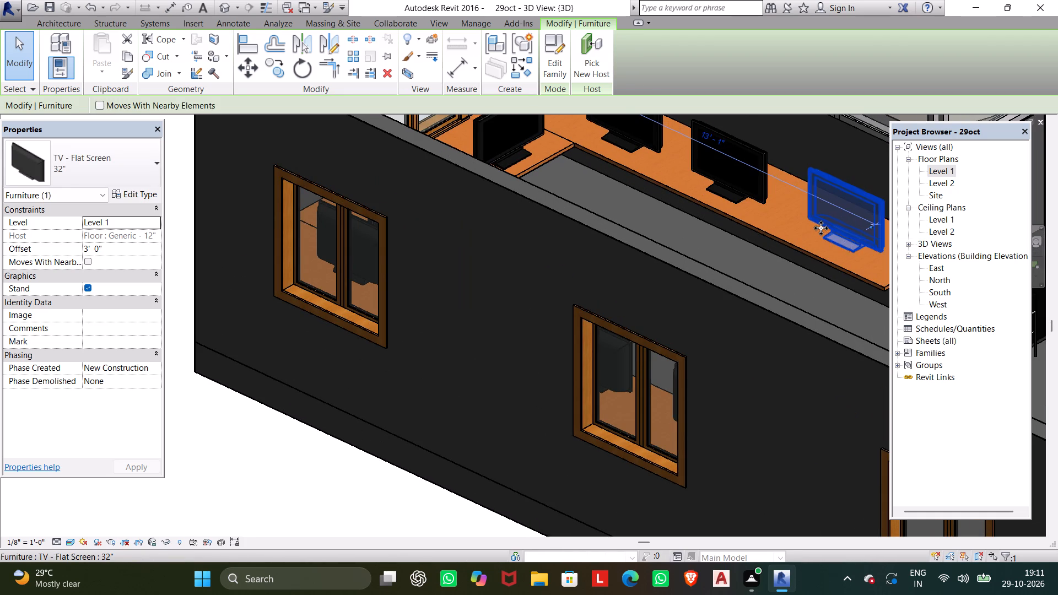
pyautogui.press('Down')
pyautogui.press('Down')
pyautogui.press('Down')
pyautogui.press('Down')
pyautogui.scroll(-3, 821, 228)
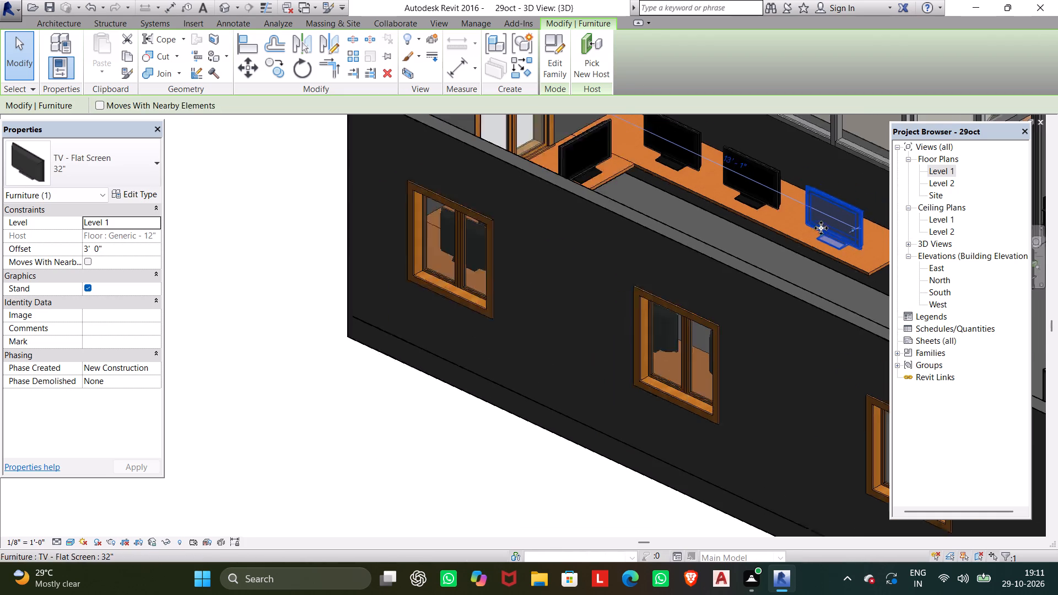
# In the Level 1 floor plan, nudge the windowed counter's corner TV along the counter, away from the corner.
pyautogui.doubleClick(944, 174)
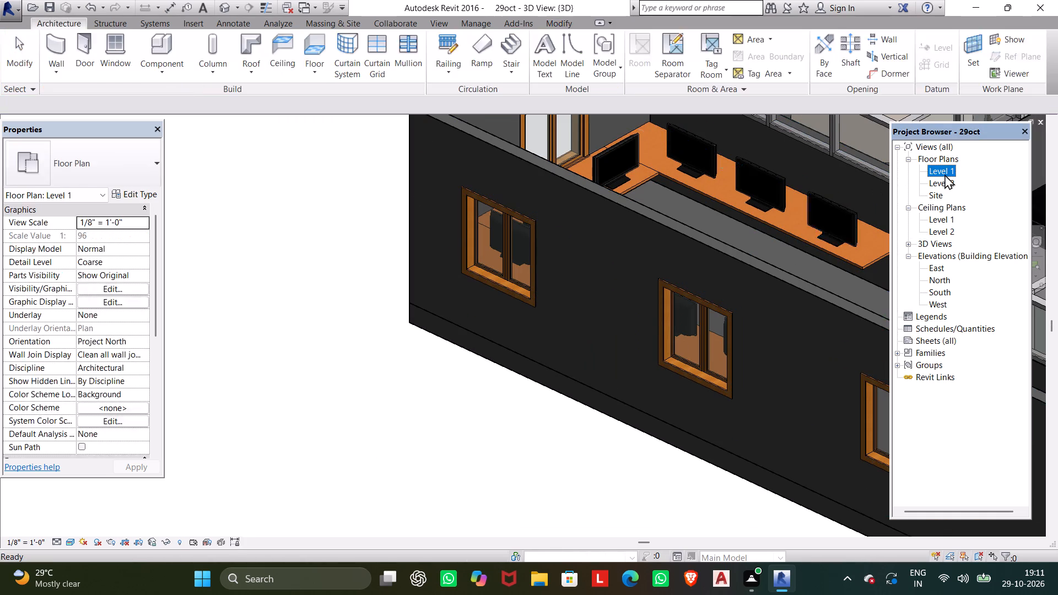
pyautogui.scroll(-2, 739, 303)
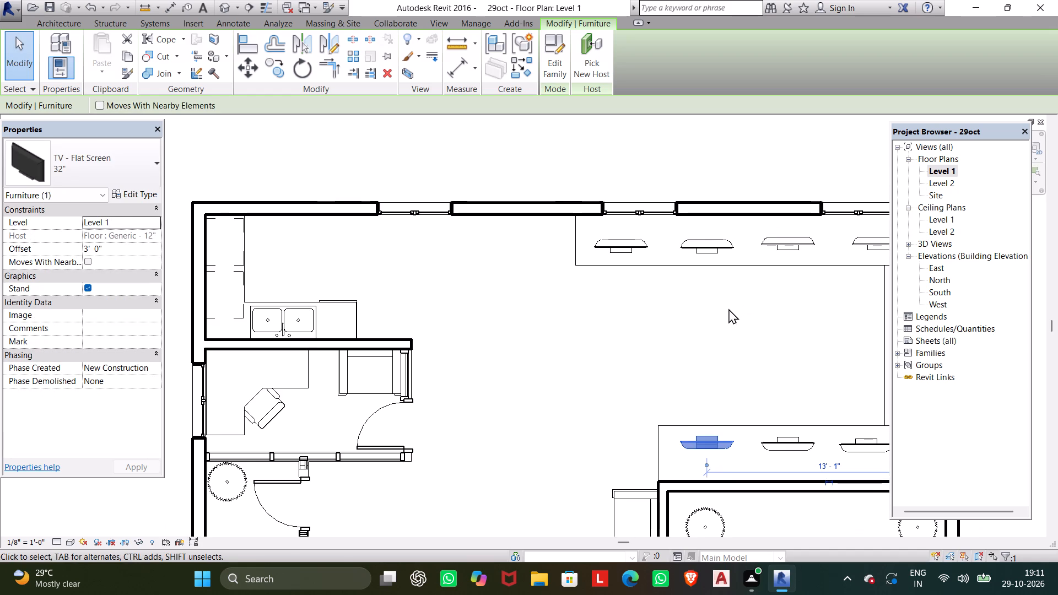
pyautogui.moveTo(687, 302); pyautogui.dragTo(591, 282, button='middle')
pyautogui.press('`')
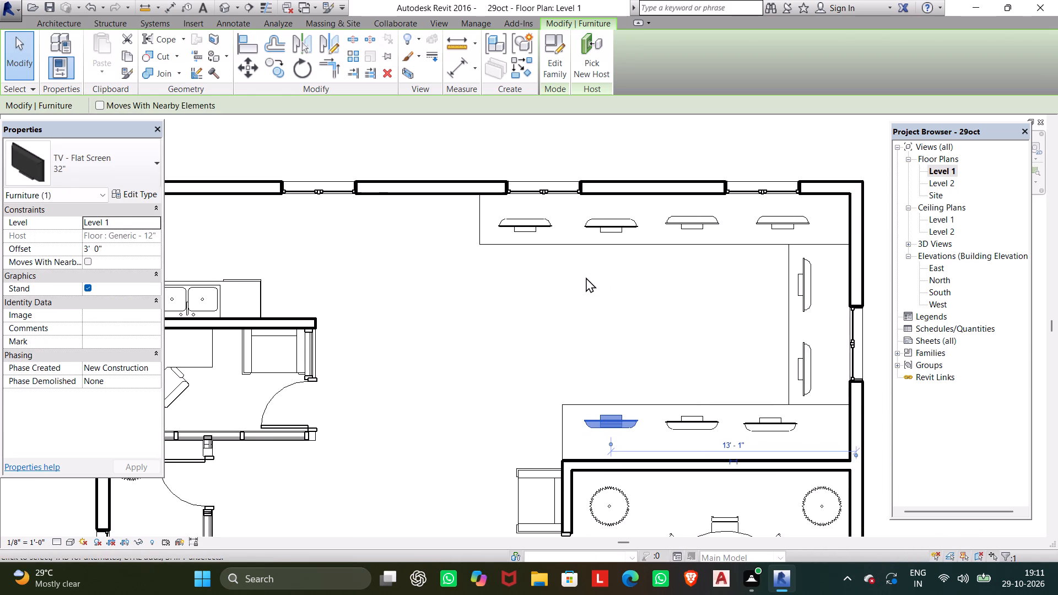
pyautogui.press('`')
pyautogui.press('Escape')
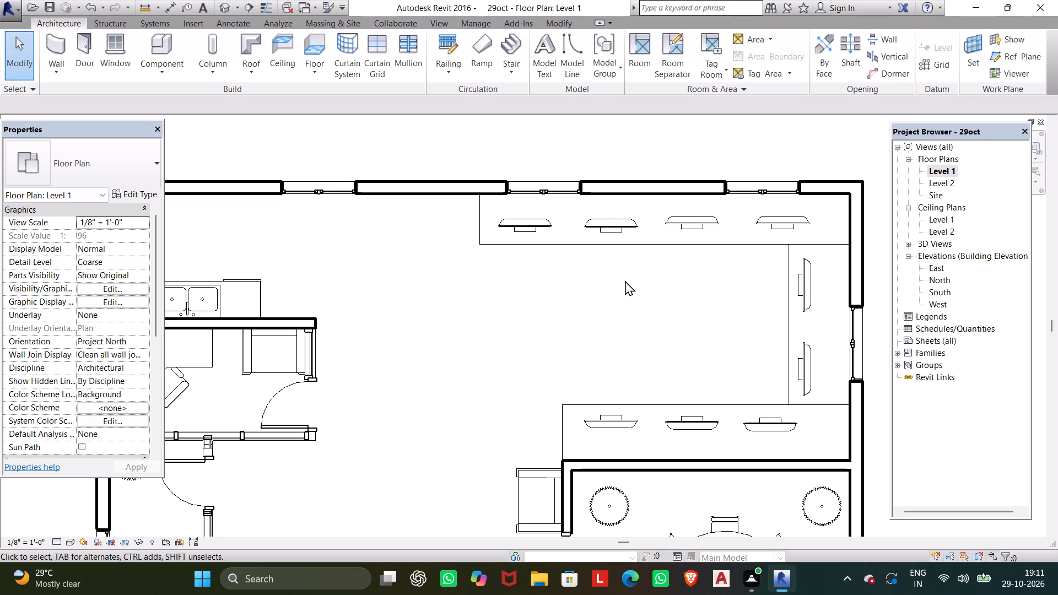
pyautogui.click(758, 220)
pyautogui.press('Left')
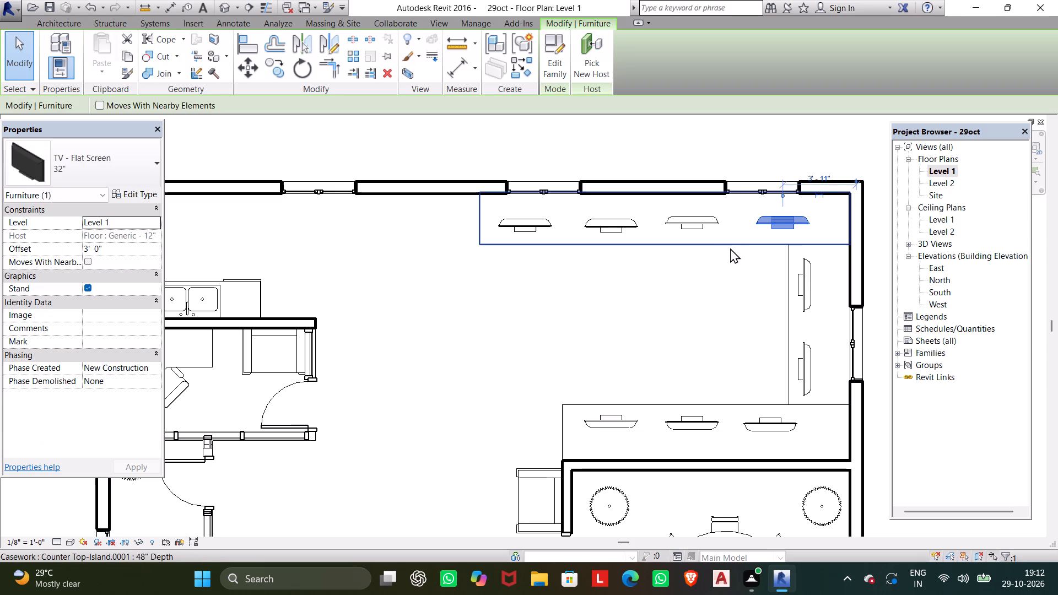
pyautogui.press('Left')
pyautogui.press('Left')
pyautogui.press('Left')
pyautogui.press('Left')
# Nudge the windowed counter's third TV from the corner slightly farther from the corner.
pyautogui.click(693, 228)
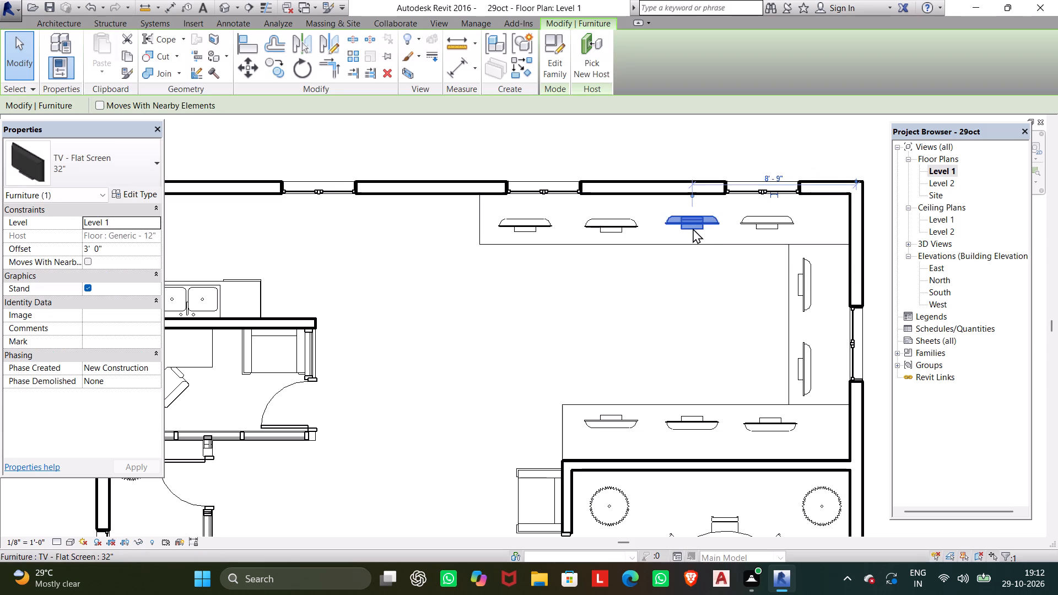
pyautogui.click(626, 226)
pyautogui.press('Left')
pyautogui.press('Left')
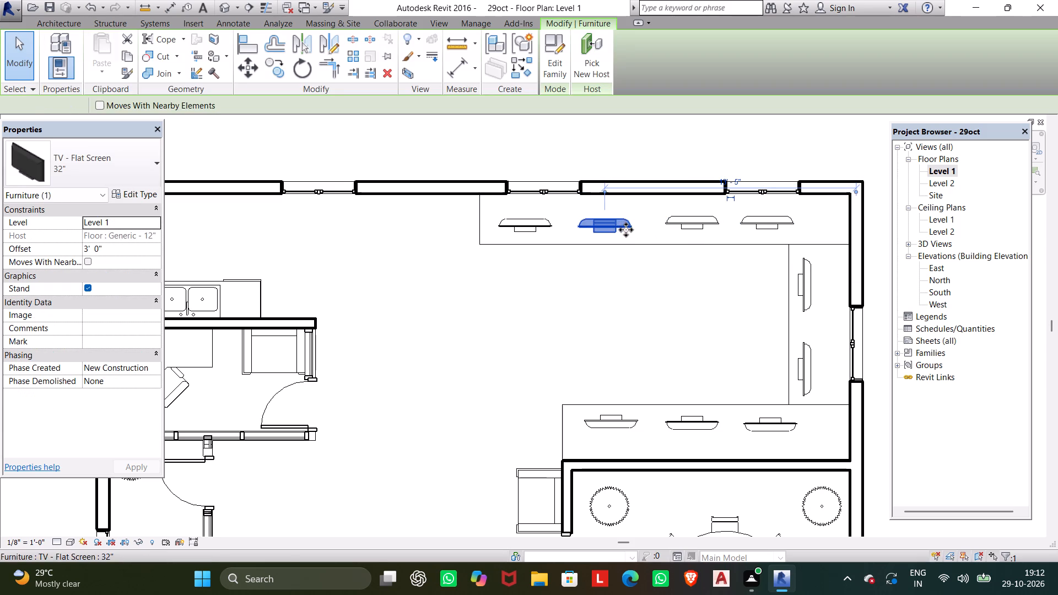
# Nudge the windowed counter's second TV and corner TV toward the room, in line with the other two TVs.
pyautogui.click(689, 227)
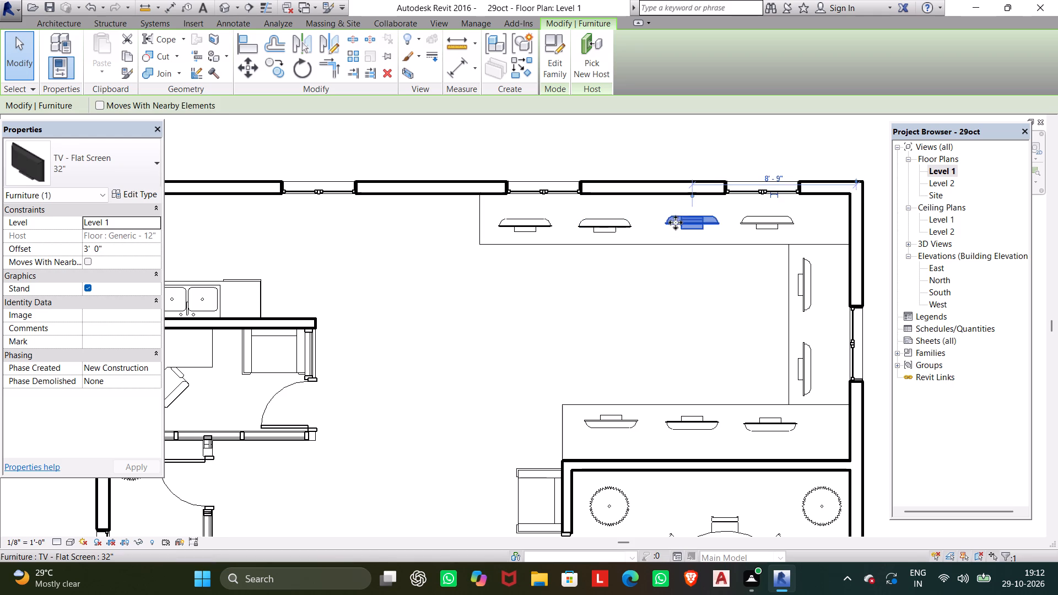
pyautogui.press('Down')
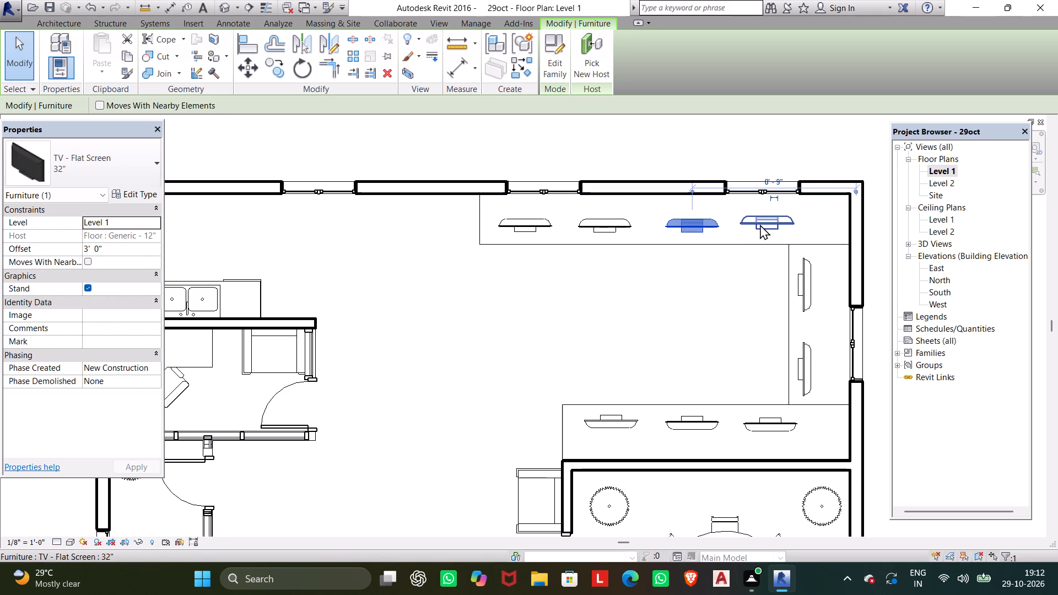
pyautogui.click(760, 224)
pyautogui.press('Down')
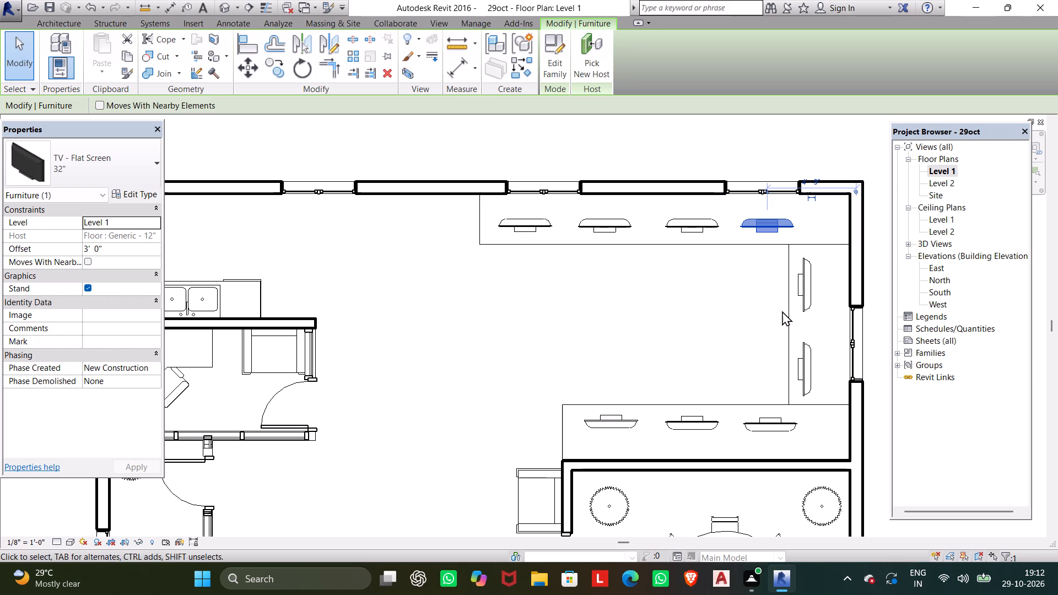
# Nudge the opposite counter's outermost TV slightly toward the wall behind that counter.
pyautogui.click(592, 423)
pyautogui.press('Down')
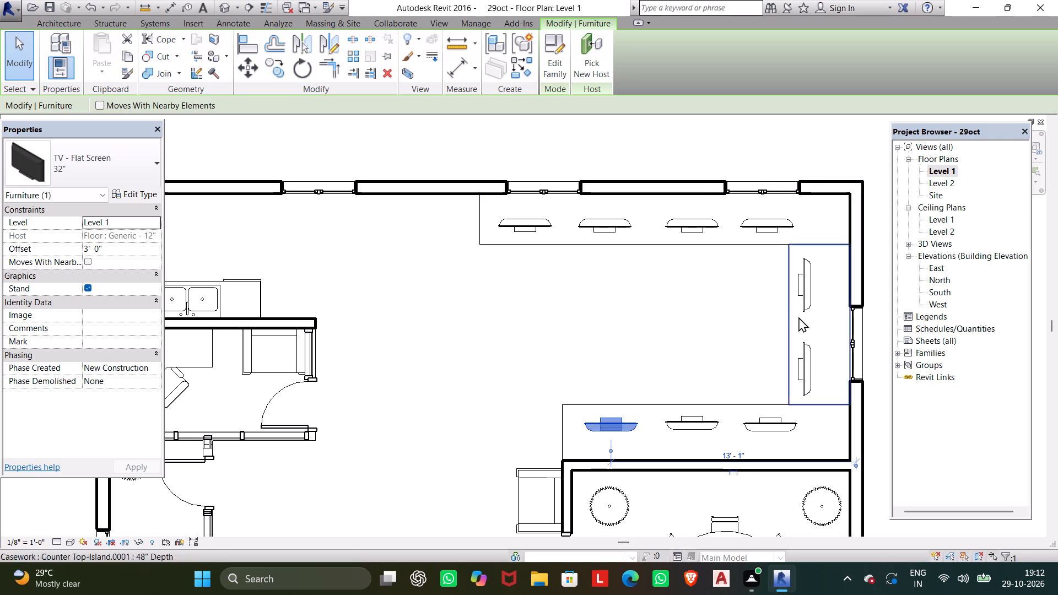
# Load the Chair-Desk family from the US Imperial library's Furniture Seating folder for component placement.
pyautogui.click(72, 29)
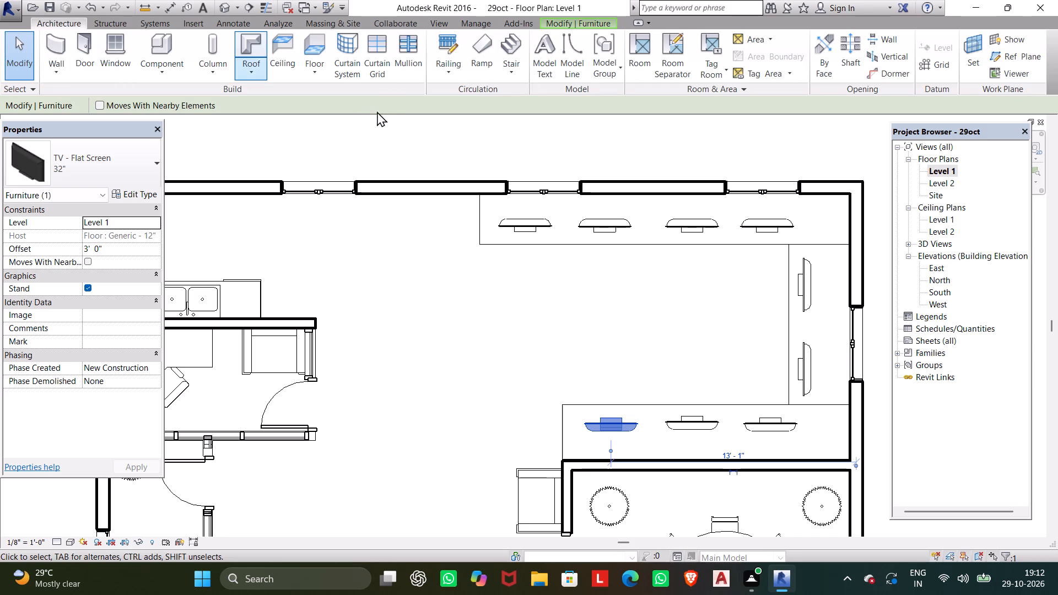
pyautogui.click(177, 55)
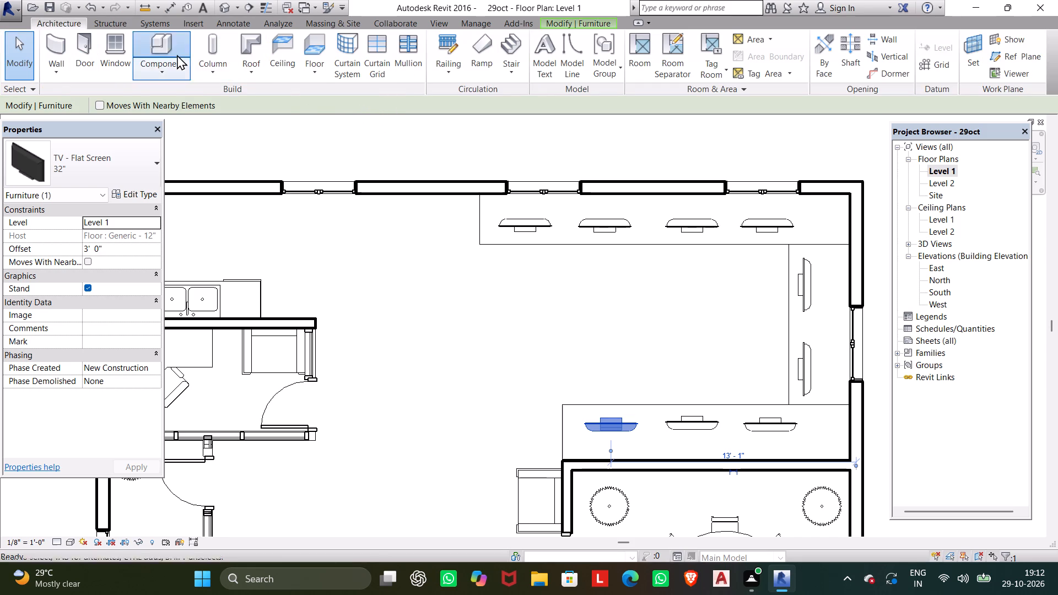
pyautogui.click(544, 47)
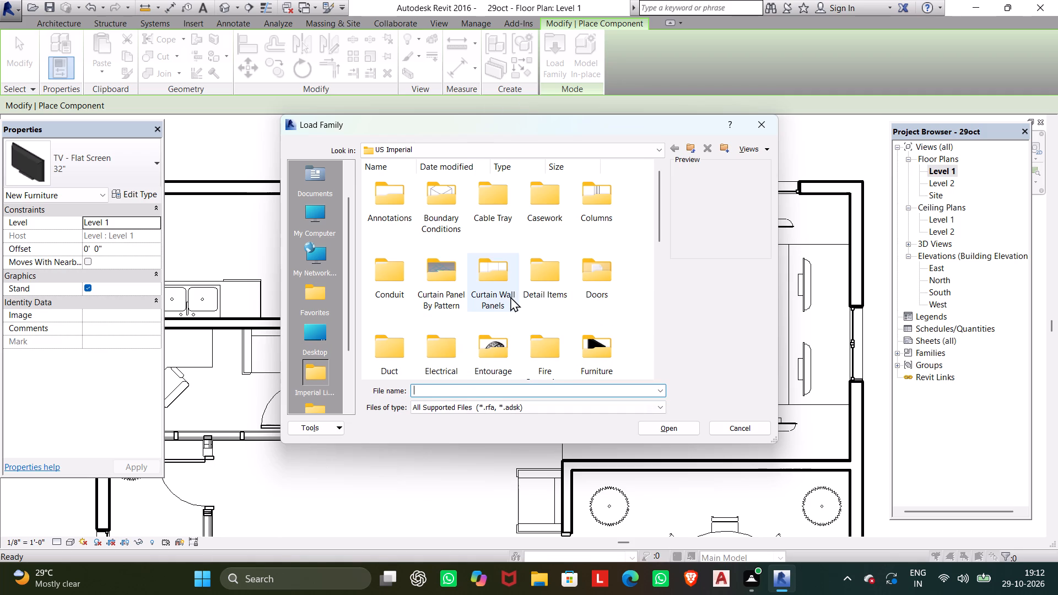
pyautogui.scroll(-1, 510, 296)
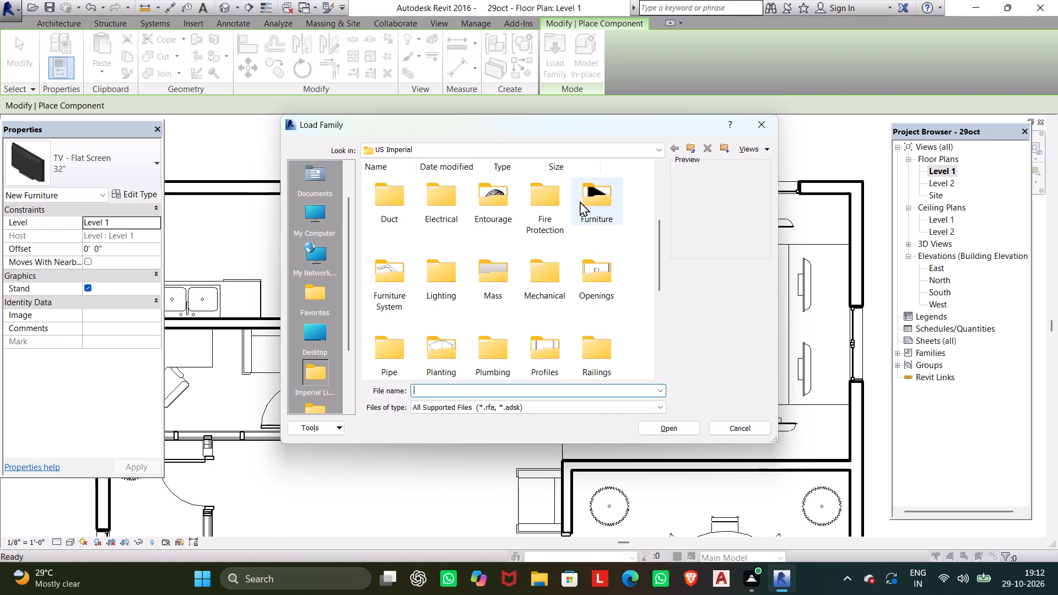
pyautogui.doubleClick(590, 194)
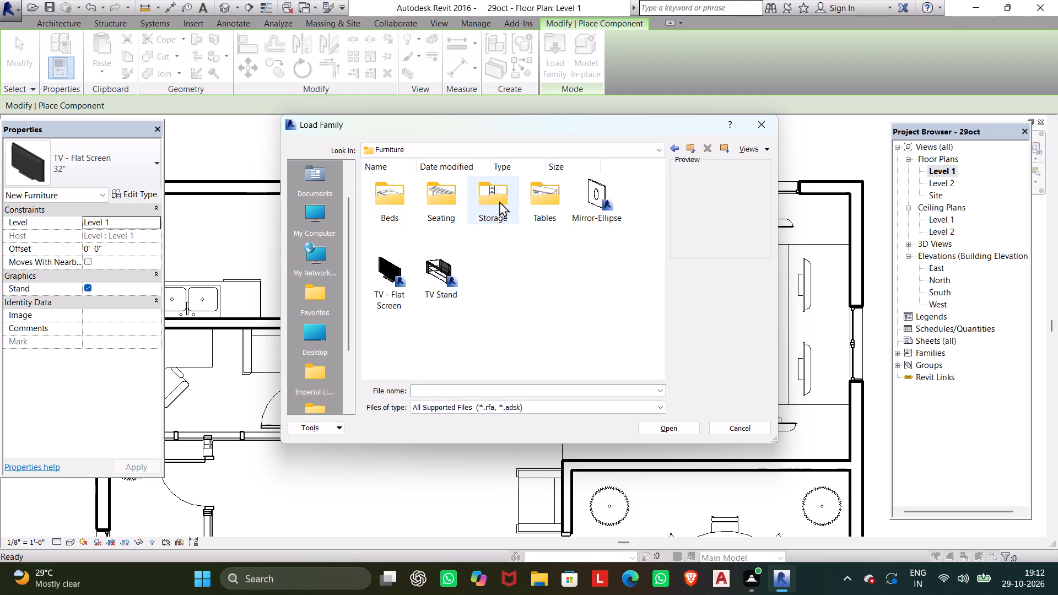
pyautogui.doubleClick(452, 201)
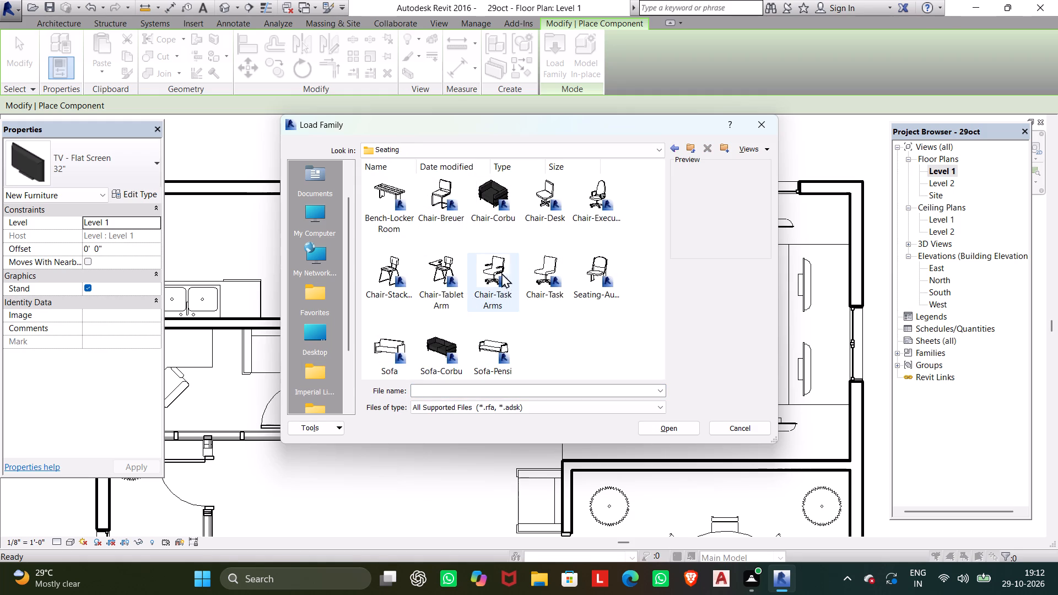
pyautogui.click(535, 188)
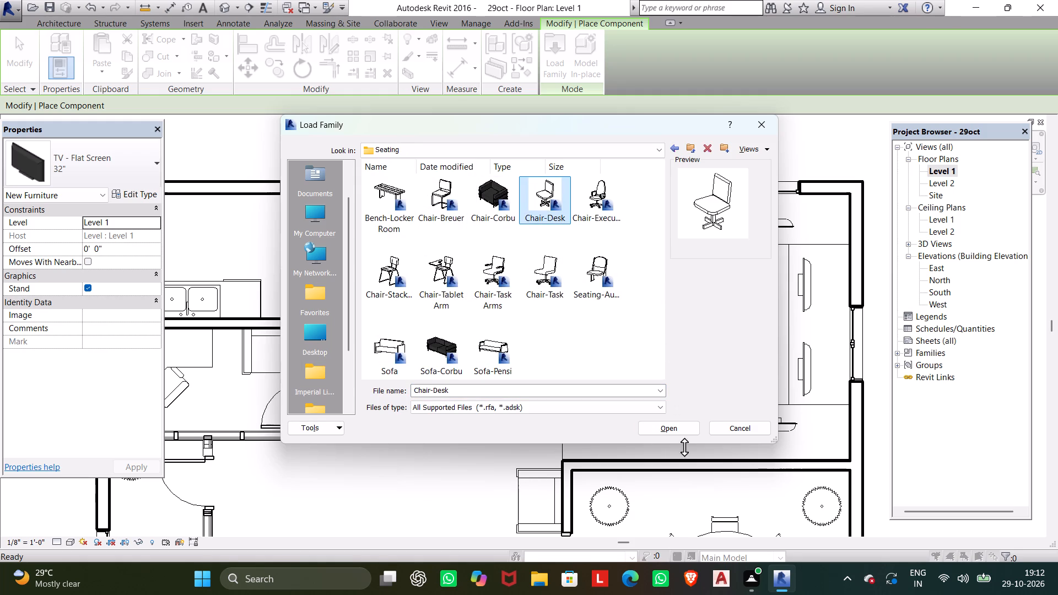
pyautogui.click(670, 431)
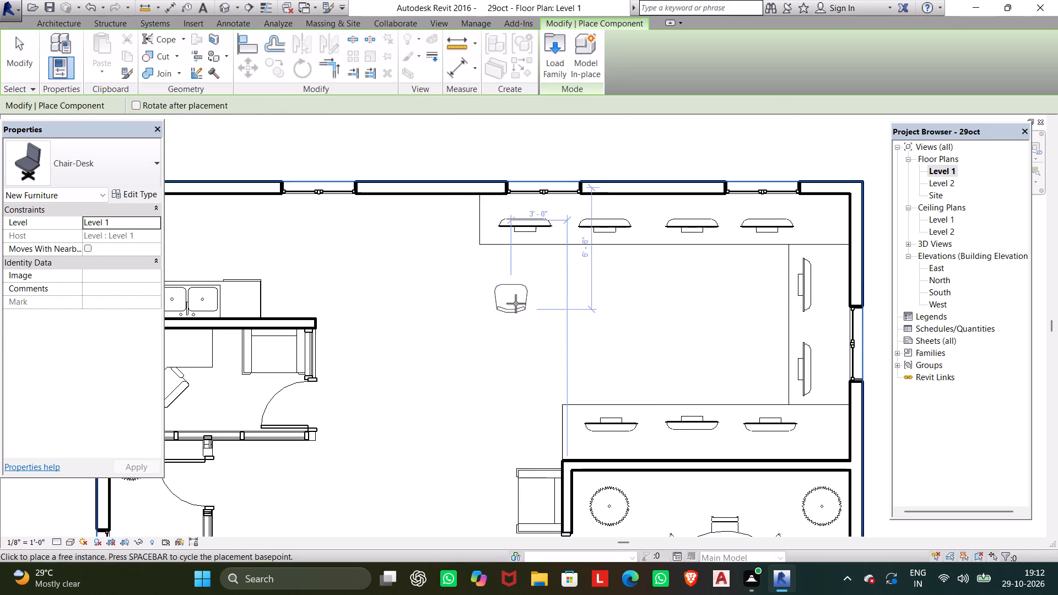
# Place four Chair-Desk chairs along the windowed counter, one centred in front of each TV.
pyautogui.click(520, 265)
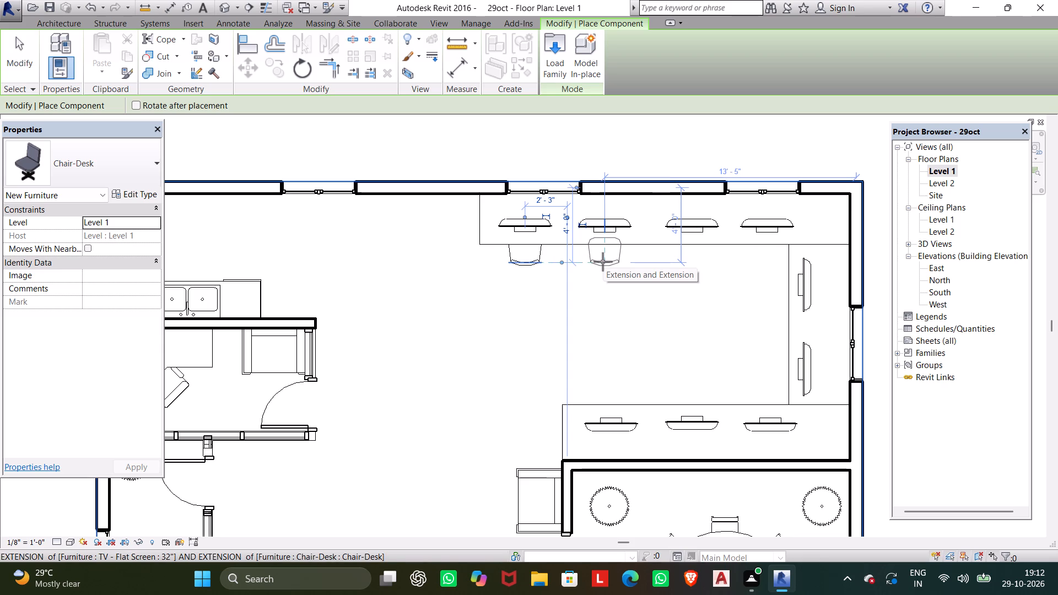
pyautogui.click(603, 262)
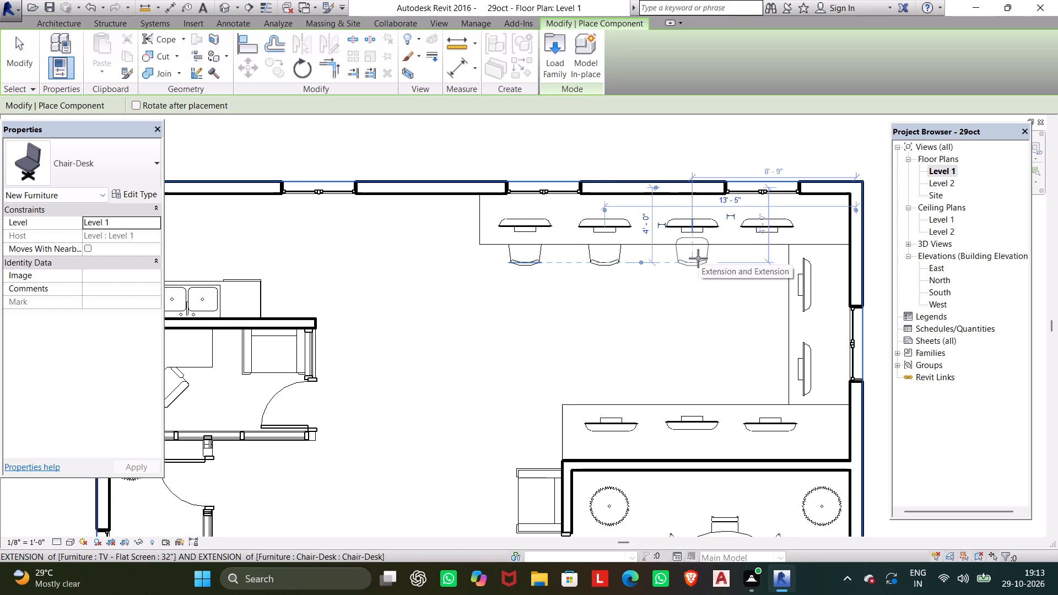
pyautogui.click(698, 258)
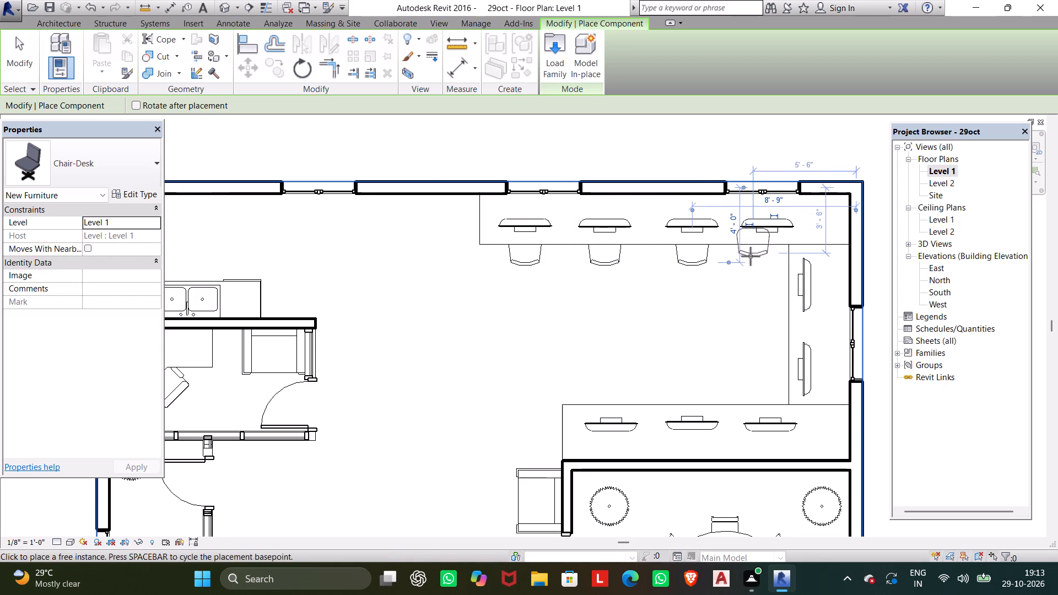
pyautogui.click(765, 258)
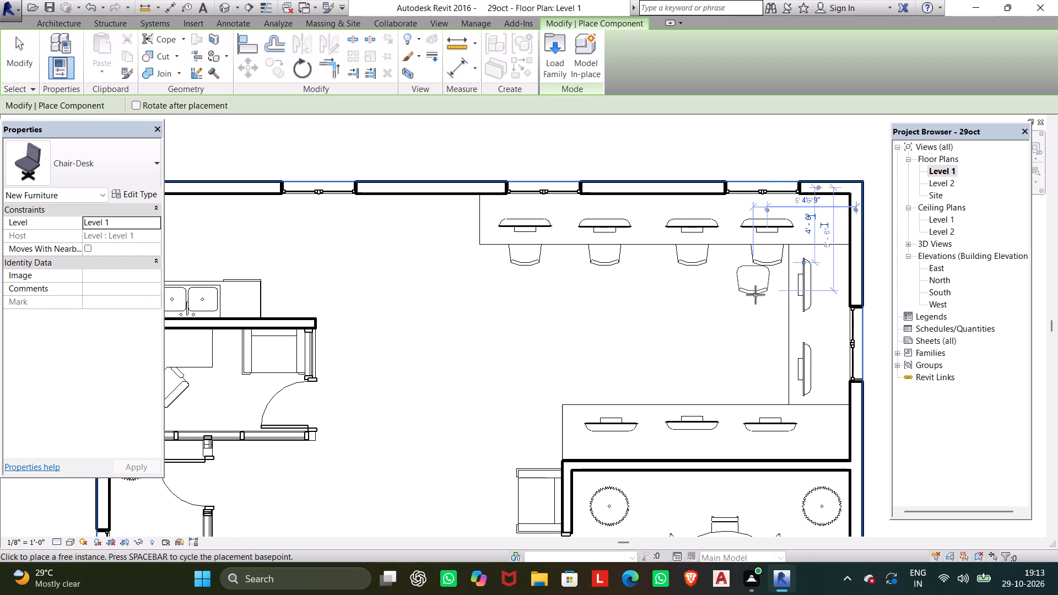
# Place three Chair-Desk chairs, rotated to face the counter opposite the windowed one, one in front of each of its TVs.
pyautogui.press('space')
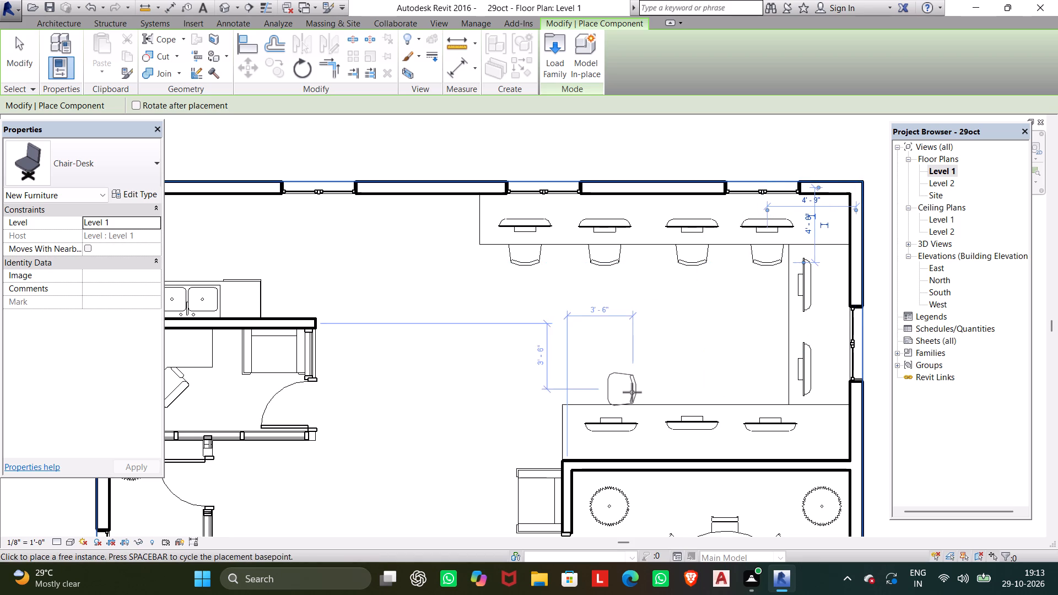
pyautogui.press('space')
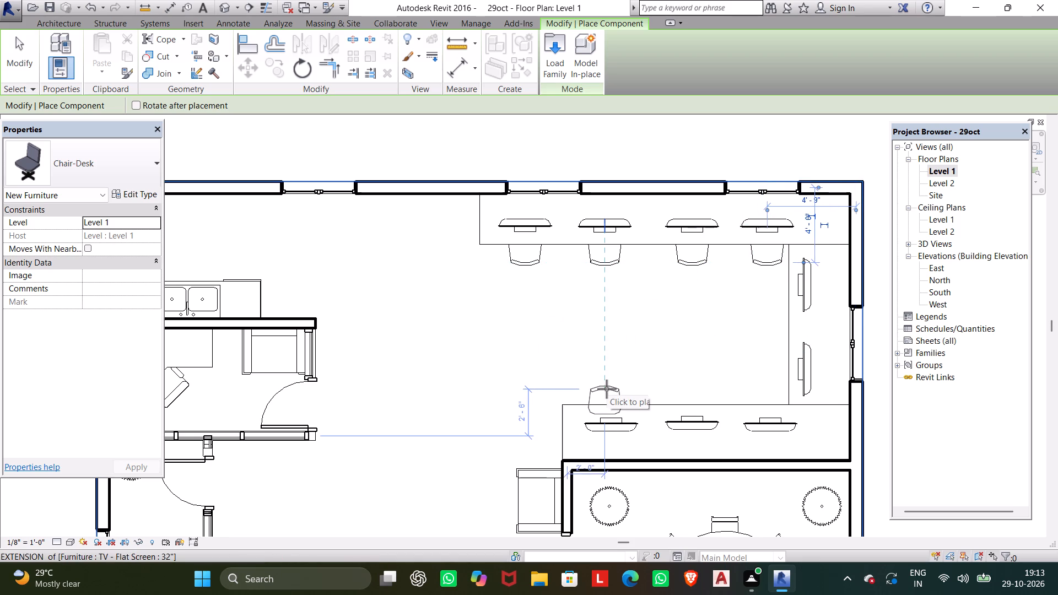
pyautogui.click(607, 389)
pyautogui.click(688, 385)
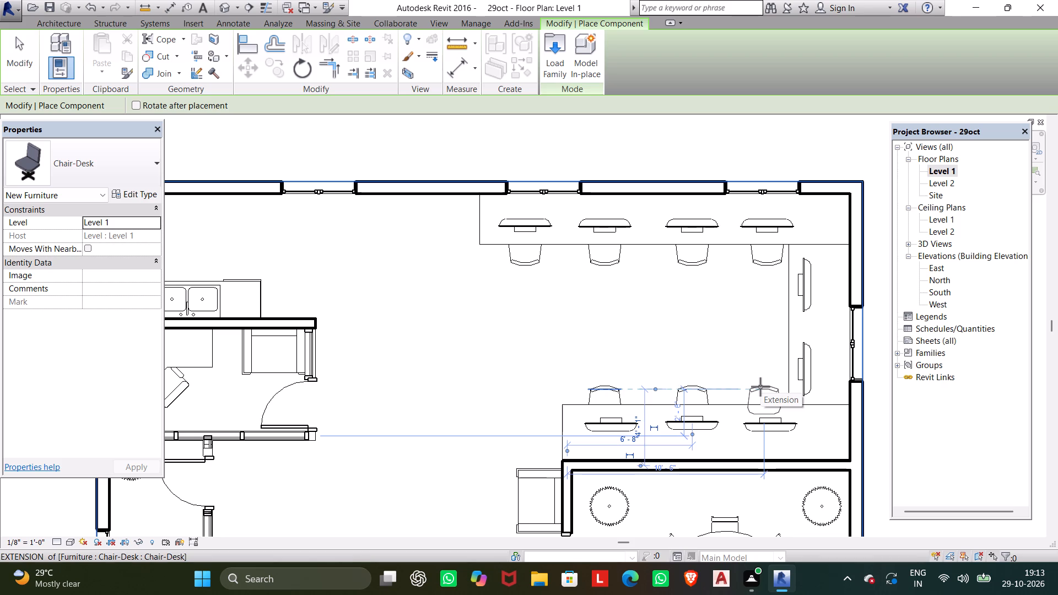
pyautogui.click(760, 387)
# Place two Chair-Desk chairs, rotated to face the short connecting counter, one in front of each TV, and finish placing components.
pyautogui.press('space')
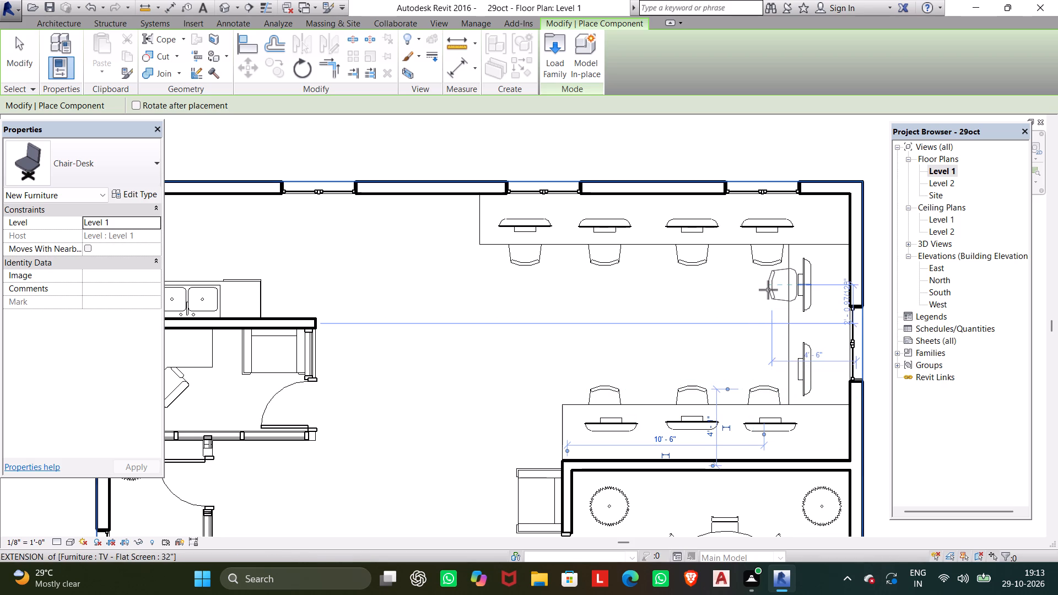
pyautogui.click(768, 290)
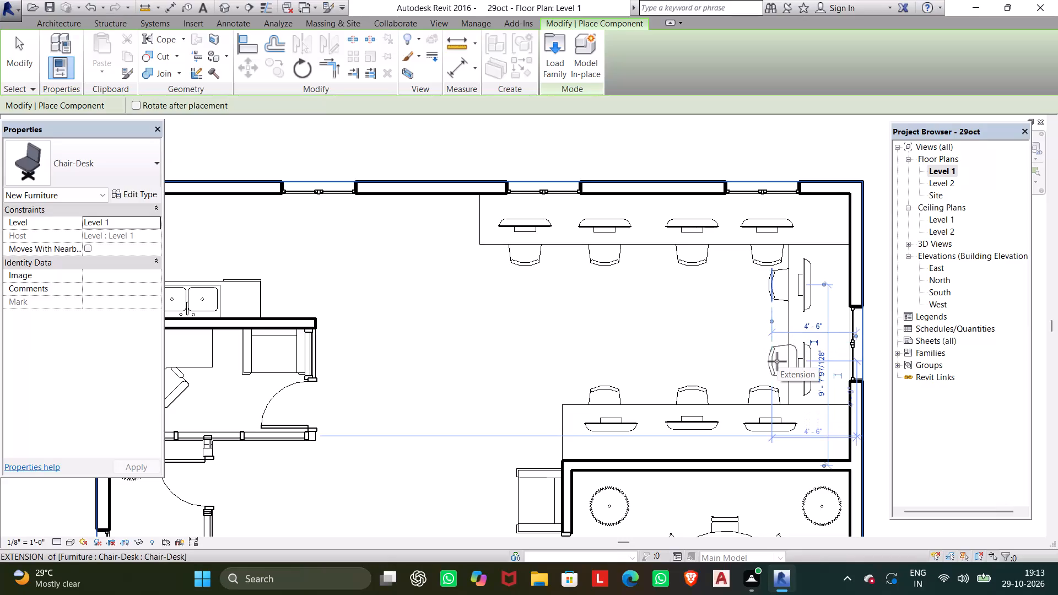
pyautogui.click(777, 361)
pyautogui.press('Escape')
pyautogui.press('Escape')
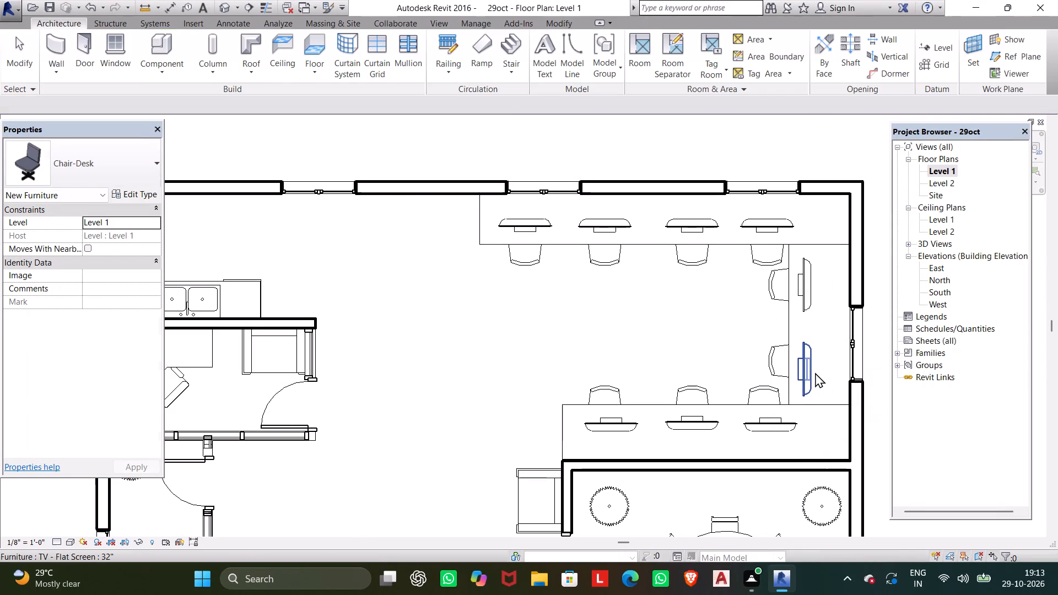
# Nudge the connecting counter's TV nearest the opposite counter slightly toward the windowed counter, in line with its chair.
pyautogui.click(809, 375)
pyautogui.press('Up')
pyautogui.press('Up')
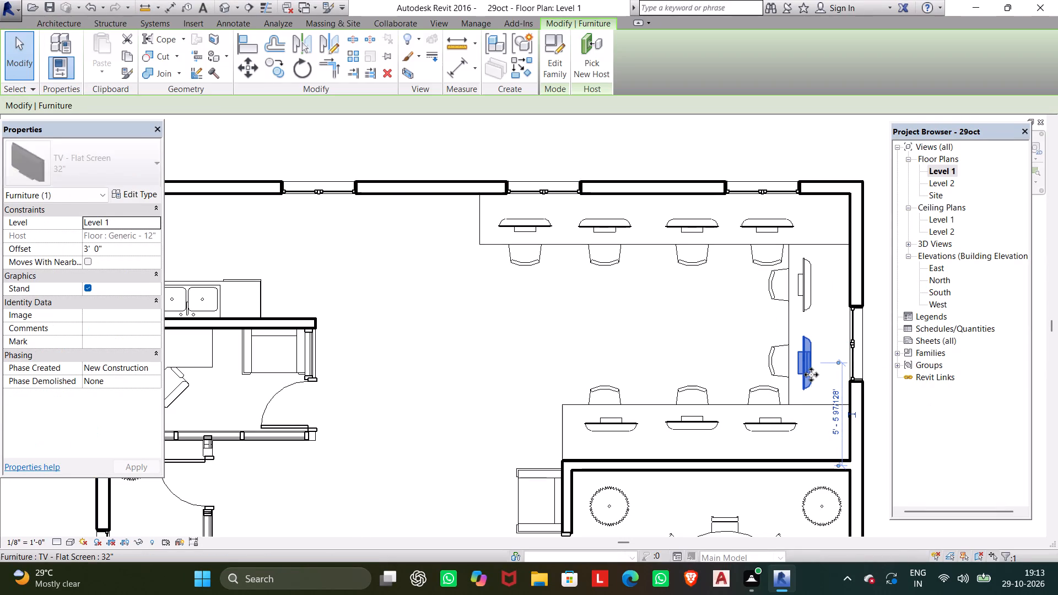
pyautogui.press('Up')
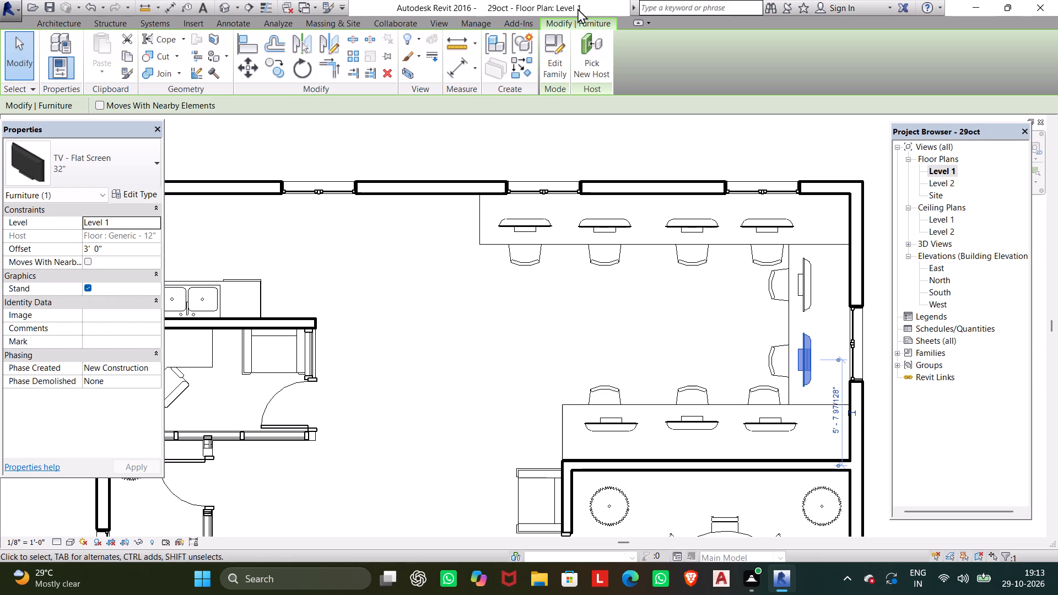
# Examine the chairs, TVs and windowed counter of the workstation area in the default 3D view.
pyautogui.click(228, 2)
pyautogui.scroll(-1, 771, 588)
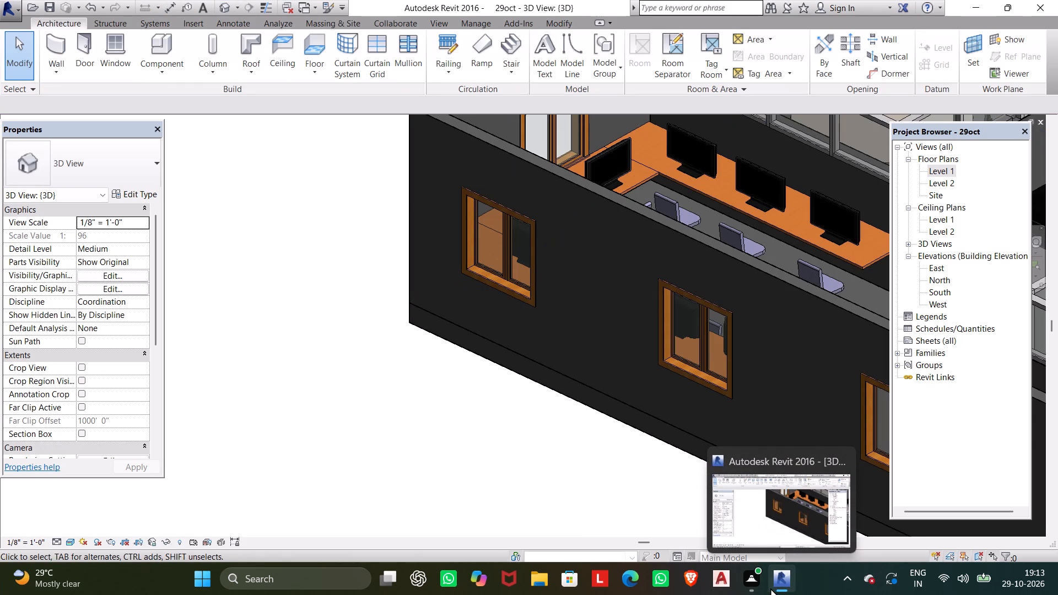
pyautogui.keyDown('shift'); pyautogui.moveTo(754, 588); pyautogui.dragTo(696, 594, button='middle'); pyautogui.keyUp('shift')
pyautogui.keyDown('shift'); pyautogui.moveTo(658, 450); pyautogui.dragTo(577, 472, button='middle'); pyautogui.keyUp('shift')
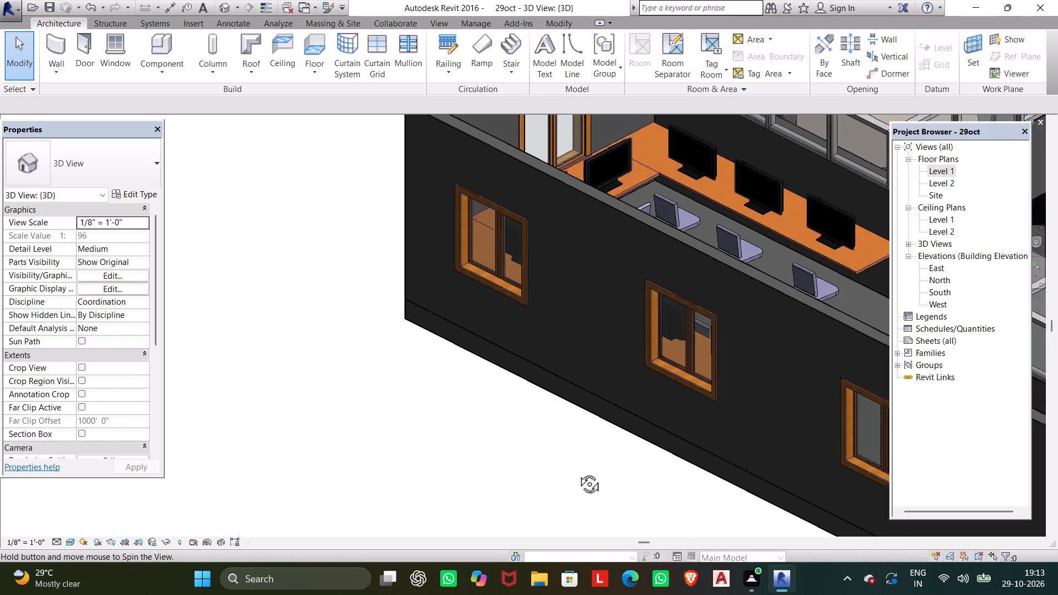
pyautogui.keyDown('shift'); pyautogui.moveTo(577, 472); pyautogui.dragTo(499, 472, button='middle'); pyautogui.keyUp('shift')
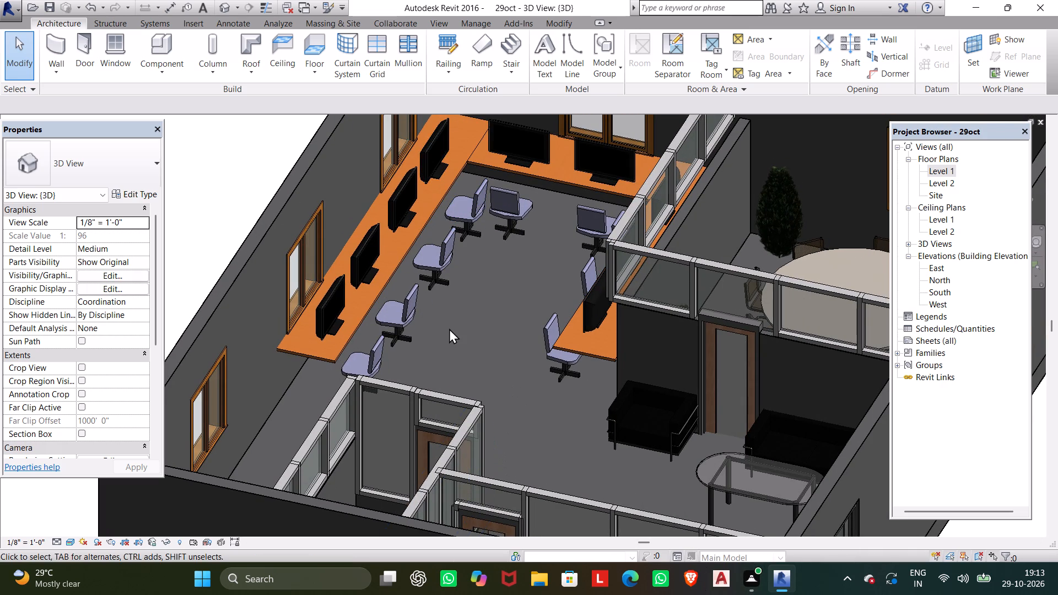
pyautogui.moveTo(326, 348); pyautogui.dragTo(306, 281, button='middle')
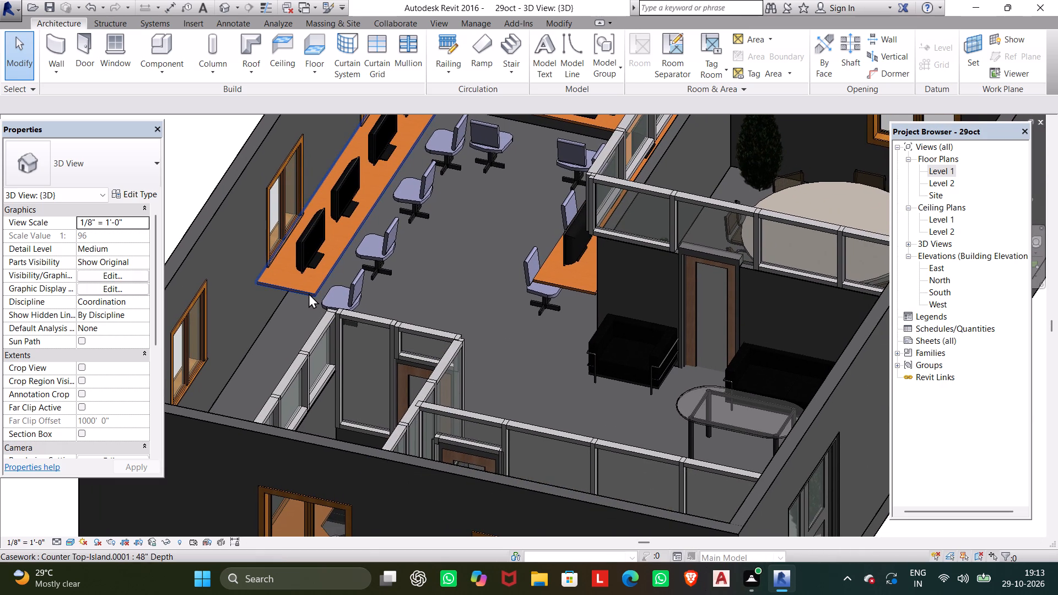
pyautogui.click(310, 289)
pyautogui.moveTo(532, 247); pyautogui.dragTo(519, 294, button='middle')
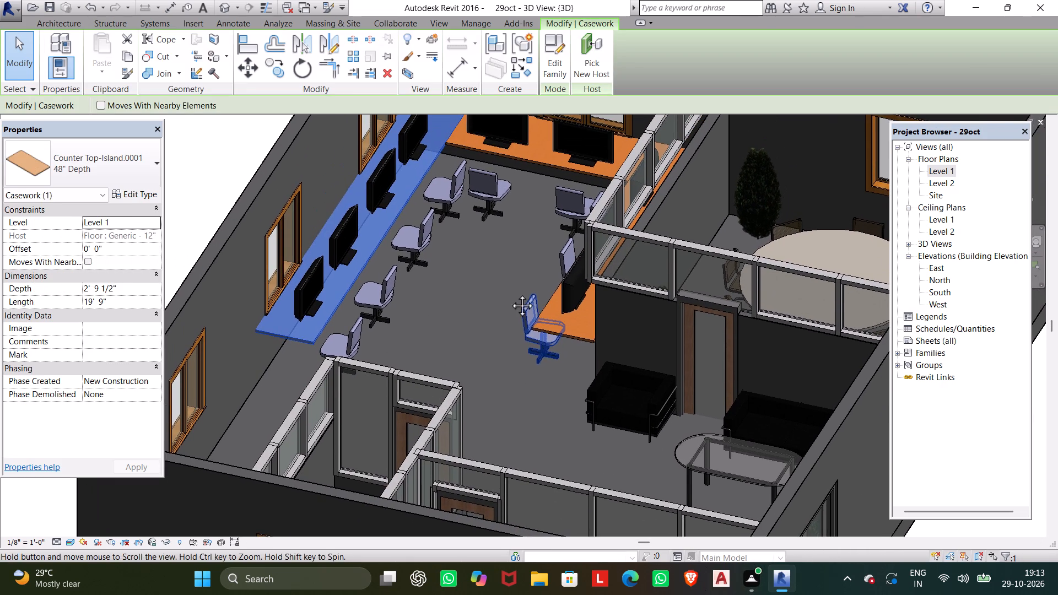
# Duplicate the type of the Counter Top-Island opposite the windowed counter under the name depth 6'.
pyautogui.click(565, 336)
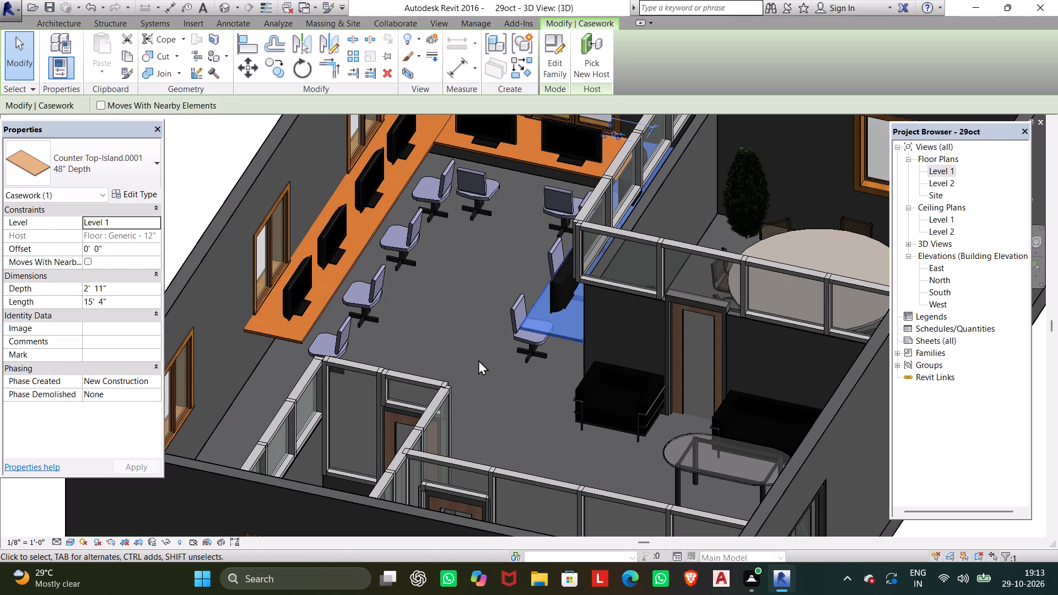
pyautogui.keyDown('shift'); pyautogui.moveTo(477, 358); pyautogui.dragTo(407, 267, button='middle'); pyautogui.keyUp('shift')
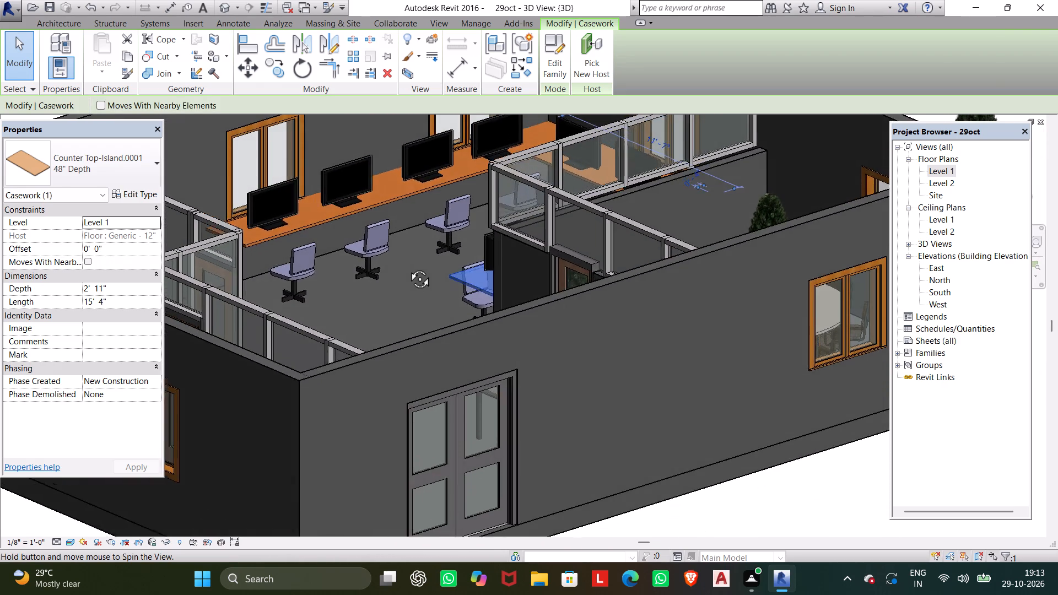
pyautogui.keyDown('shift'); pyautogui.moveTo(407, 267); pyautogui.dragTo(379, 253, button='middle'); pyautogui.keyUp('shift')
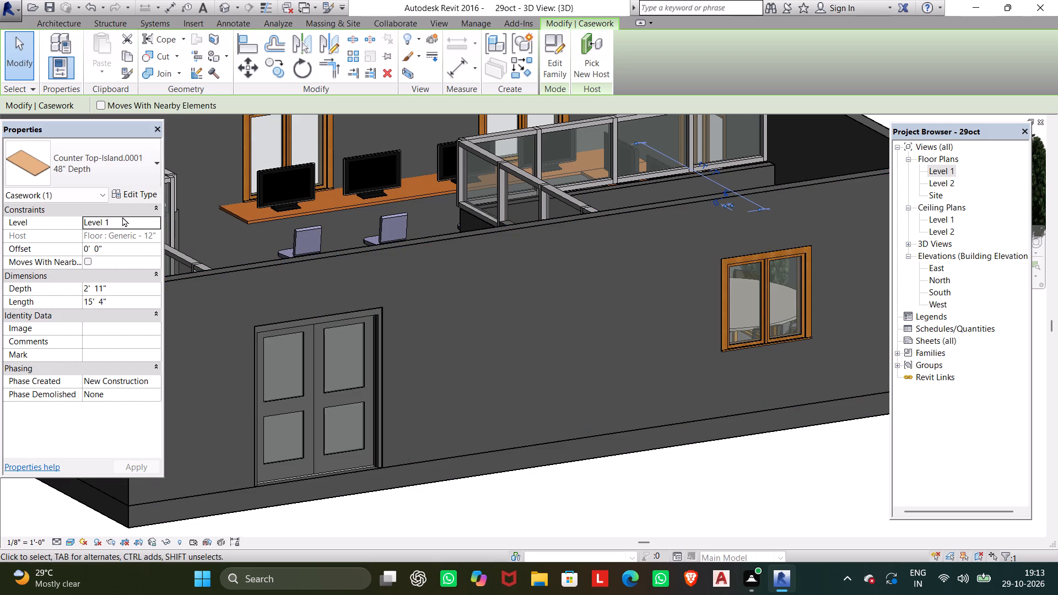
pyautogui.click(128, 290)
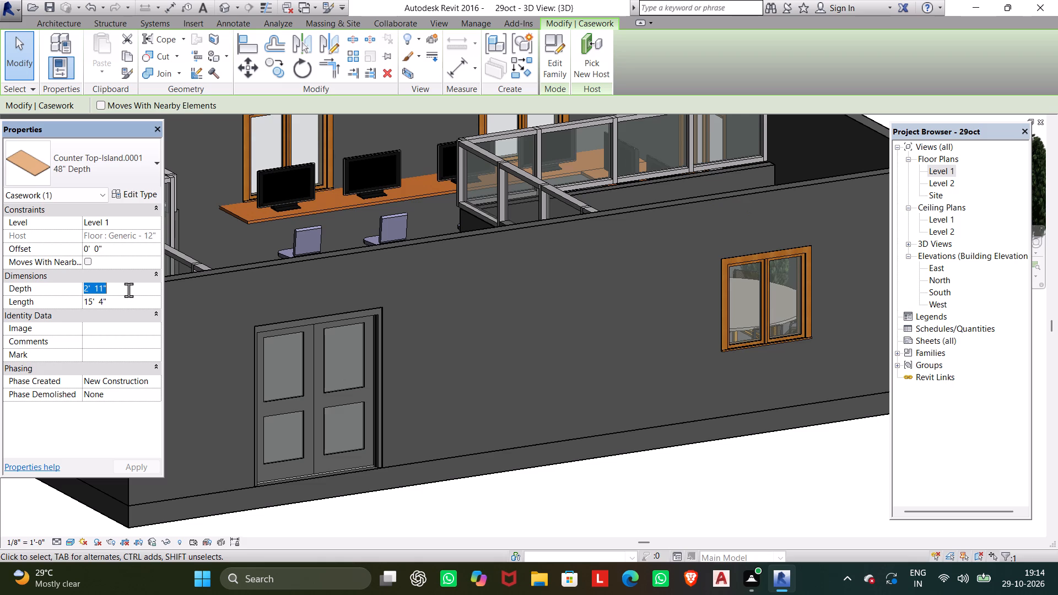
pyautogui.click(138, 192)
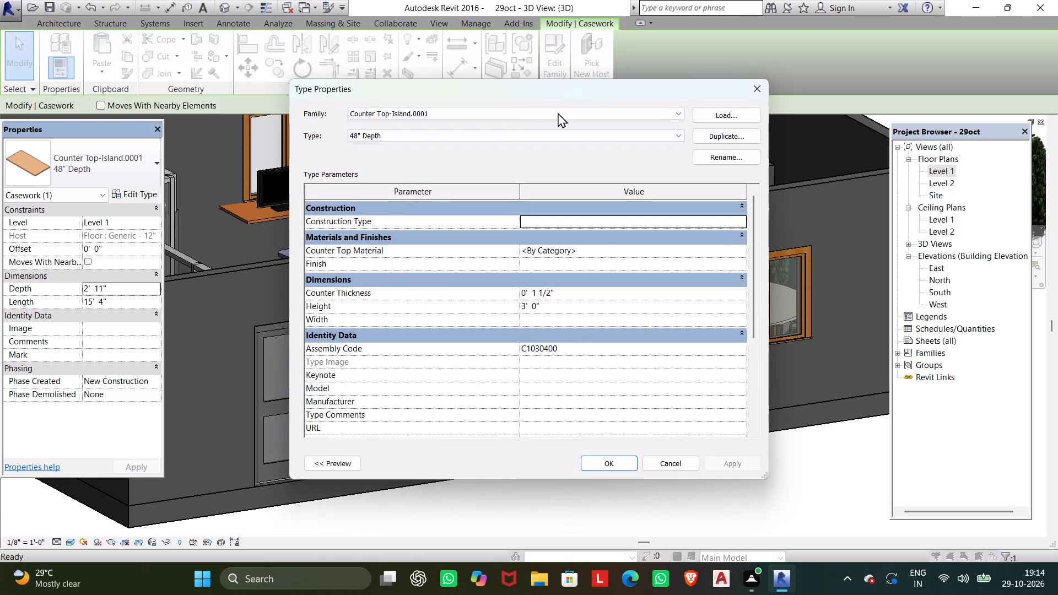
pyautogui.click(728, 129)
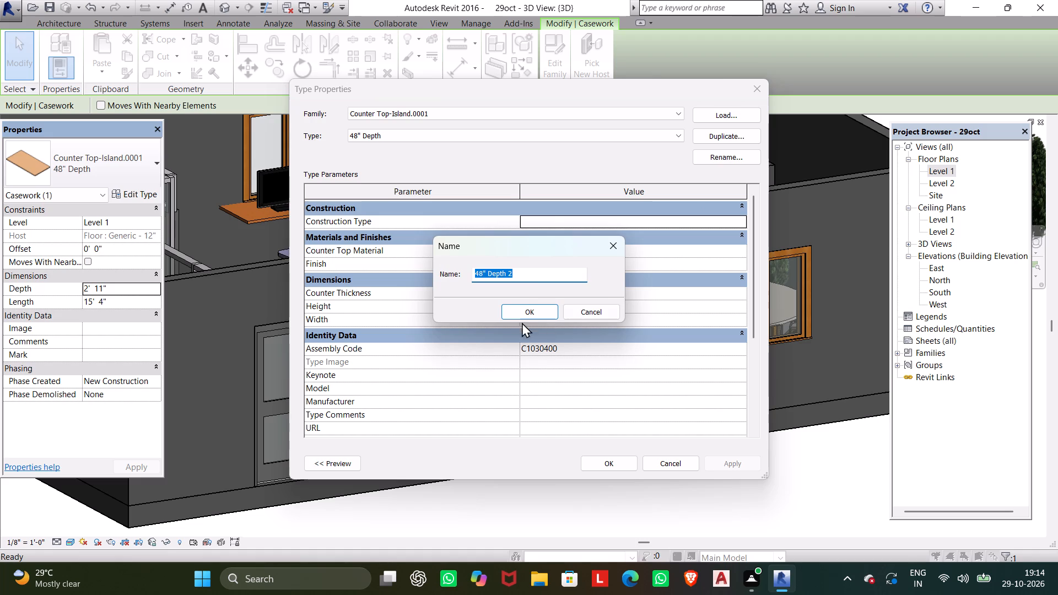
pyautogui.press('space')
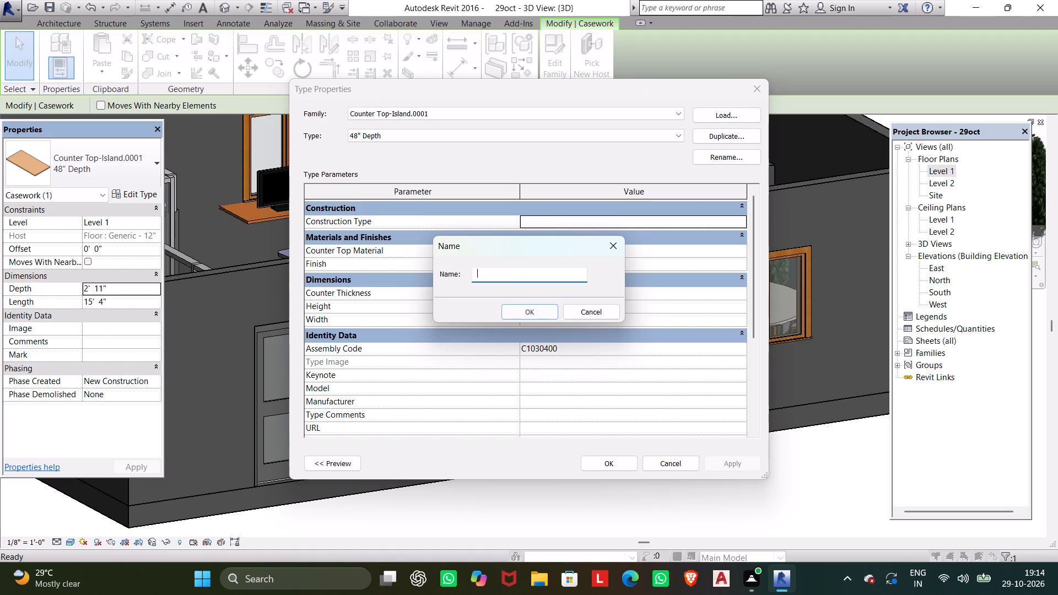
pyautogui.write('depth')
pyautogui.press('space')
pyautogui.write('6')
pyautogui.press("'")
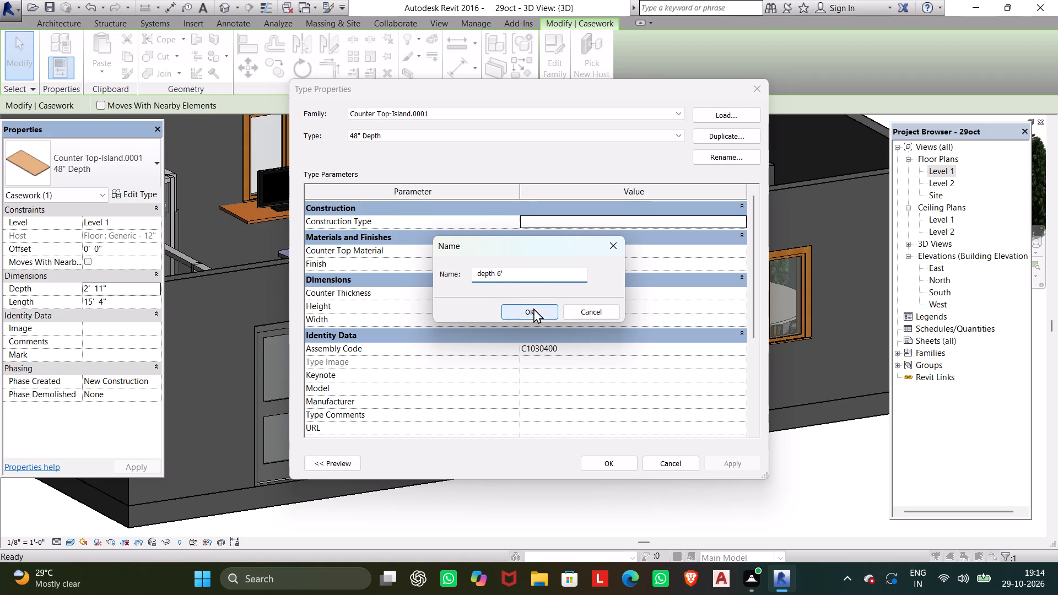
pyautogui.click(533, 308)
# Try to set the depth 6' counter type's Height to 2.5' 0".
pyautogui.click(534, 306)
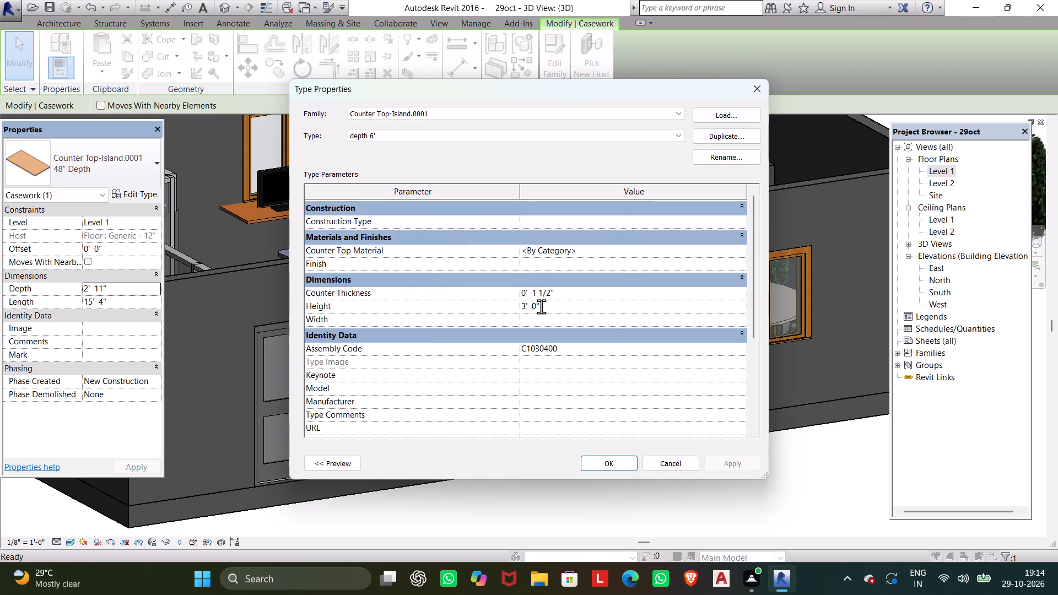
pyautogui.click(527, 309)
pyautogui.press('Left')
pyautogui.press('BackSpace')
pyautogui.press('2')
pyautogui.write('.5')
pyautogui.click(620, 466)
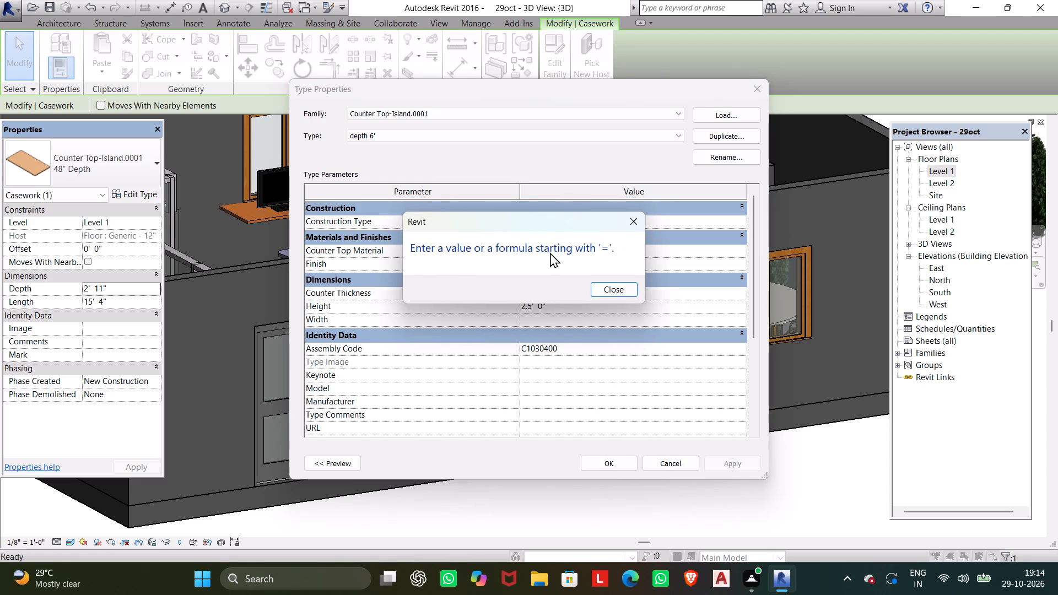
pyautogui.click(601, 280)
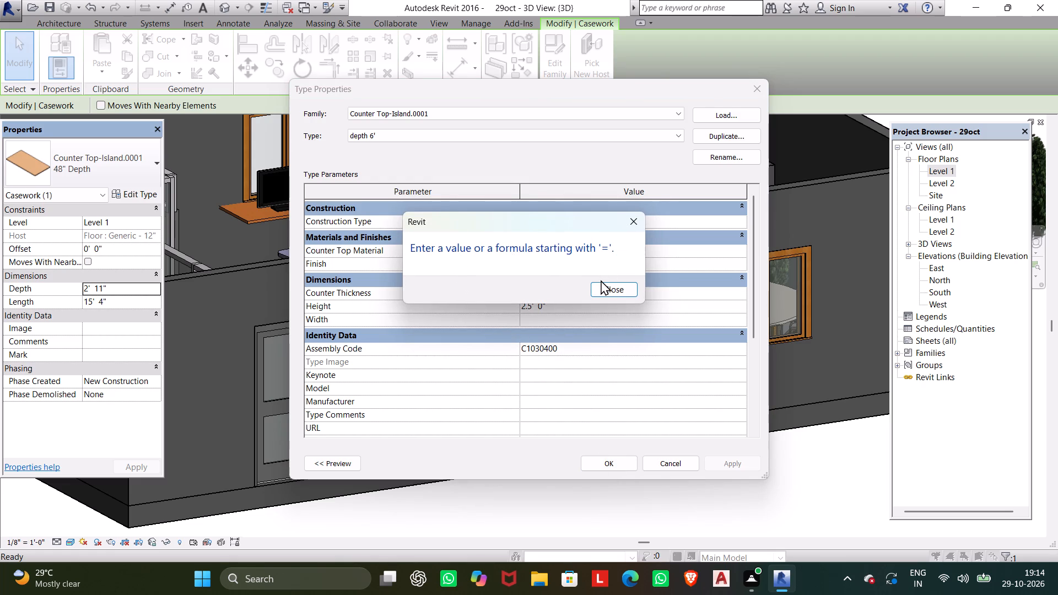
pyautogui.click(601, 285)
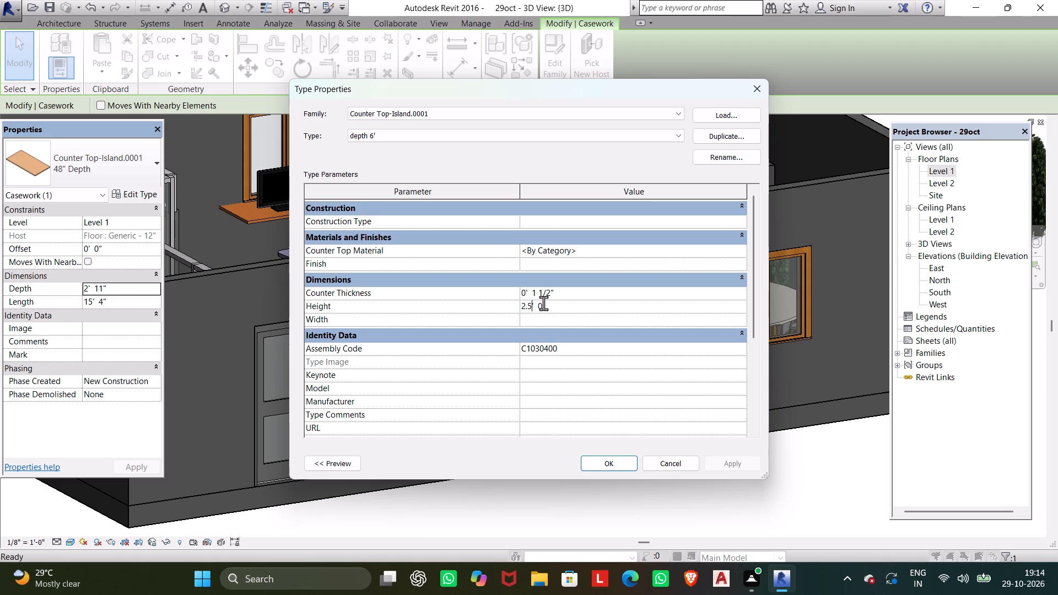
# Set the depth 6' counter type's Height to 2' 0" and apply the type to the selected counter.
pyautogui.press('BackSpace')
pyautogui.press('BackSpace')
pyautogui.click(619, 469)
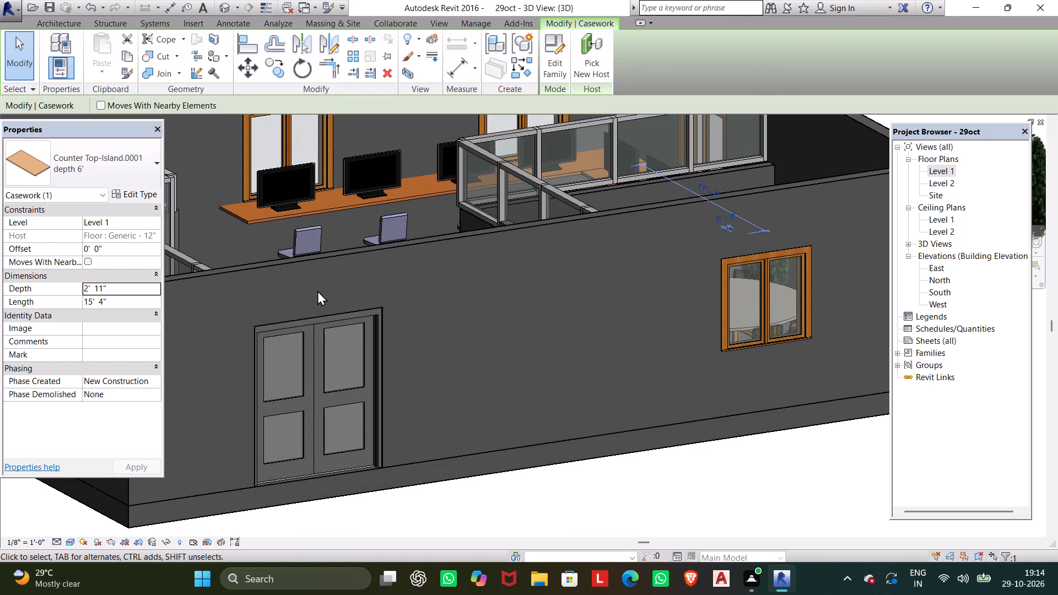
# Examine the lowered depth 6' counter, its TVs and desk chairs against the adjoining counters from several angles.
pyautogui.scroll(-1, 300, 277)
pyautogui.moveTo(306, 284); pyautogui.dragTo(427, 398, button='middle')
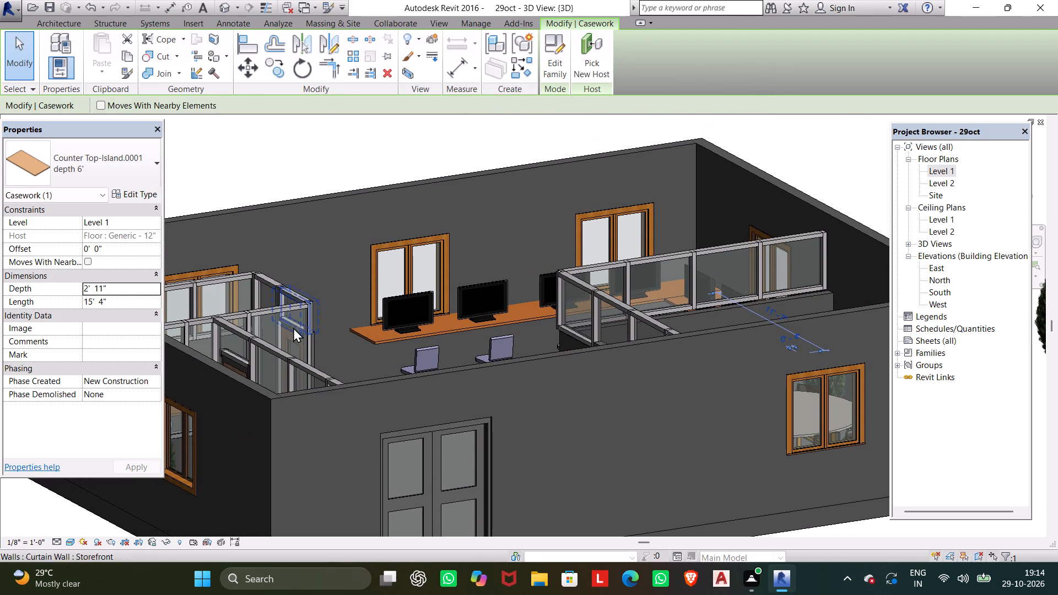
pyautogui.moveTo(333, 342); pyautogui.dragTo(417, 407, button='middle')
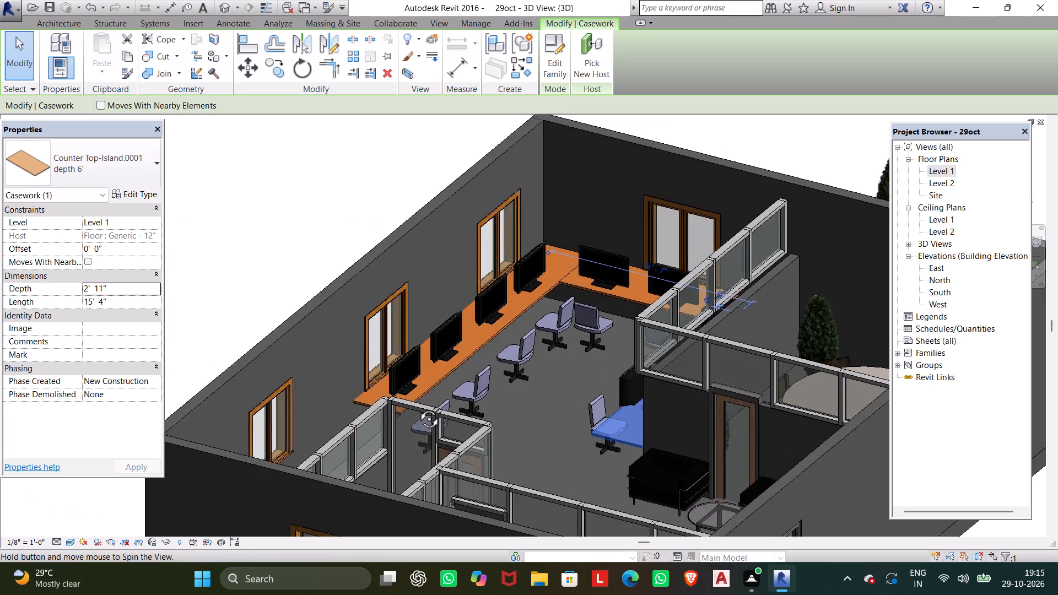
pyautogui.moveTo(417, 407); pyautogui.dragTo(543, 420, button='middle')
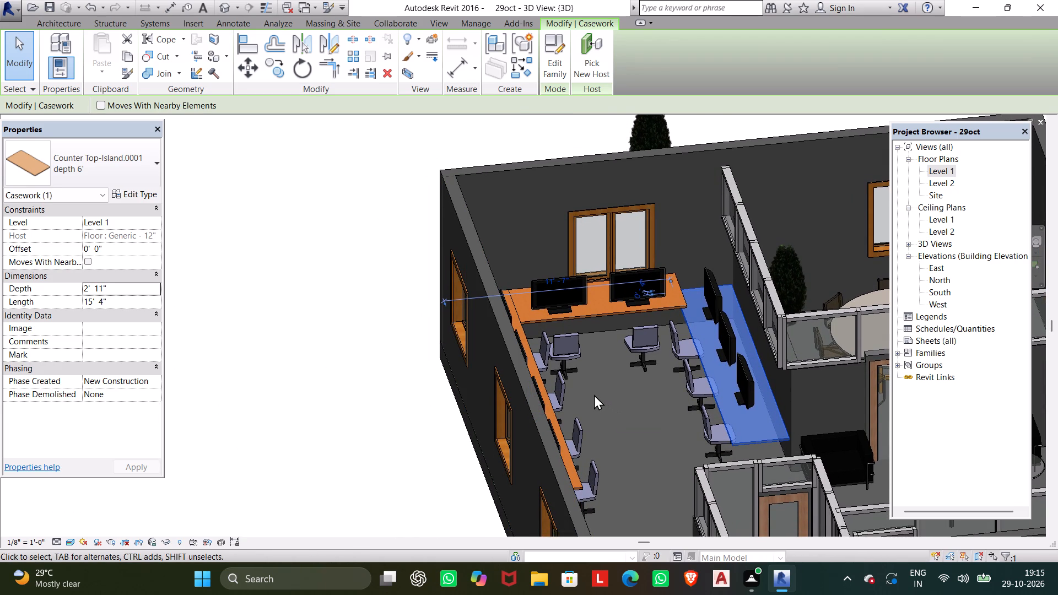
pyautogui.keyDown('shift'); pyautogui.moveTo(592, 394); pyautogui.dragTo(573, 356, button='middle'); pyautogui.keyUp('shift')
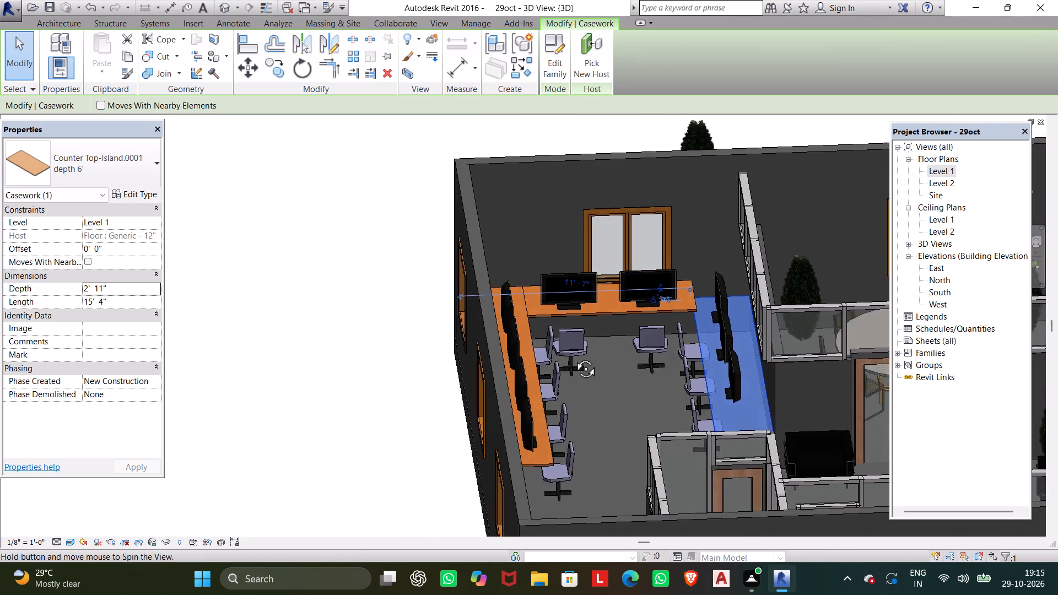
pyautogui.keyDown('shift'); pyautogui.moveTo(573, 356); pyautogui.dragTo(663, 364, button='middle'); pyautogui.keyUp('shift')
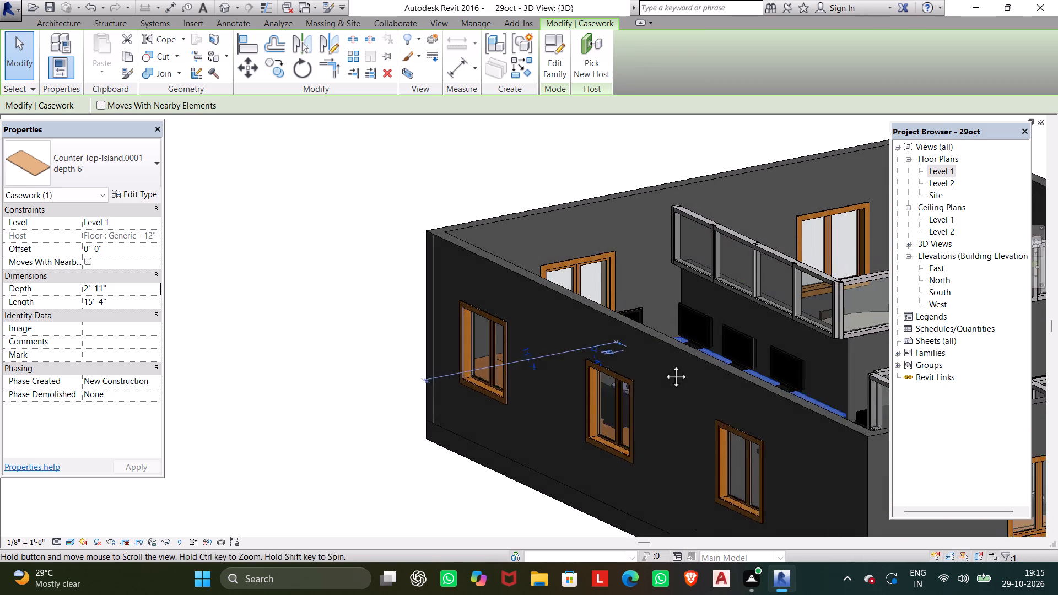
pyautogui.keyDown('shift'); pyautogui.moveTo(663, 364); pyautogui.dragTo(665, 370, button='middle'); pyautogui.keyUp('shift')
pyautogui.keyDown('shift'); pyautogui.moveTo(663, 346); pyautogui.dragTo(680, 439, button='middle'); pyautogui.keyUp('shift')
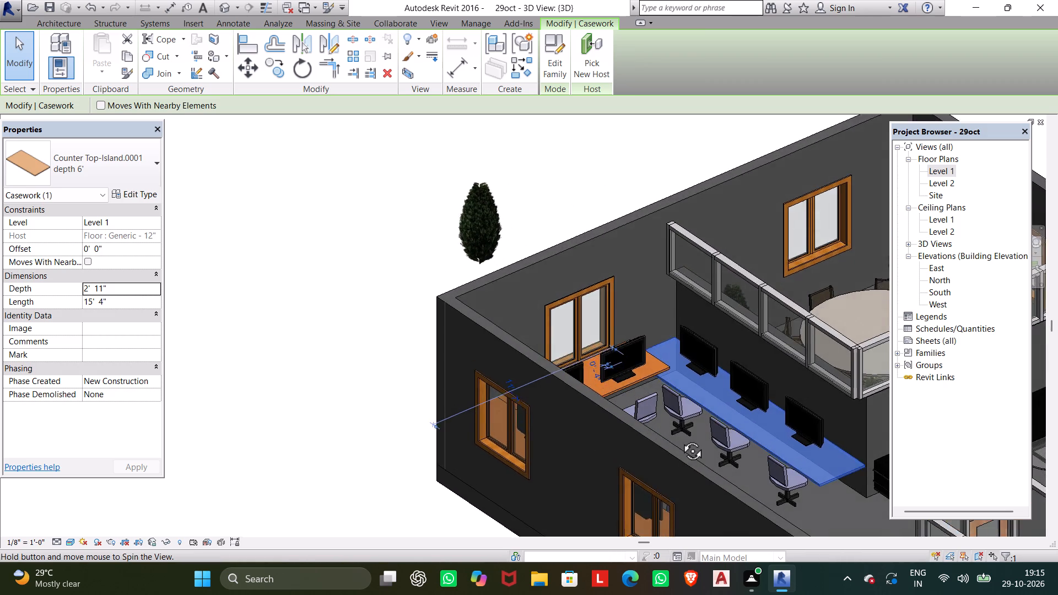
pyautogui.keyDown('shift'); pyautogui.moveTo(680, 439); pyautogui.dragTo(823, 486, button='middle'); pyautogui.keyUp('shift')
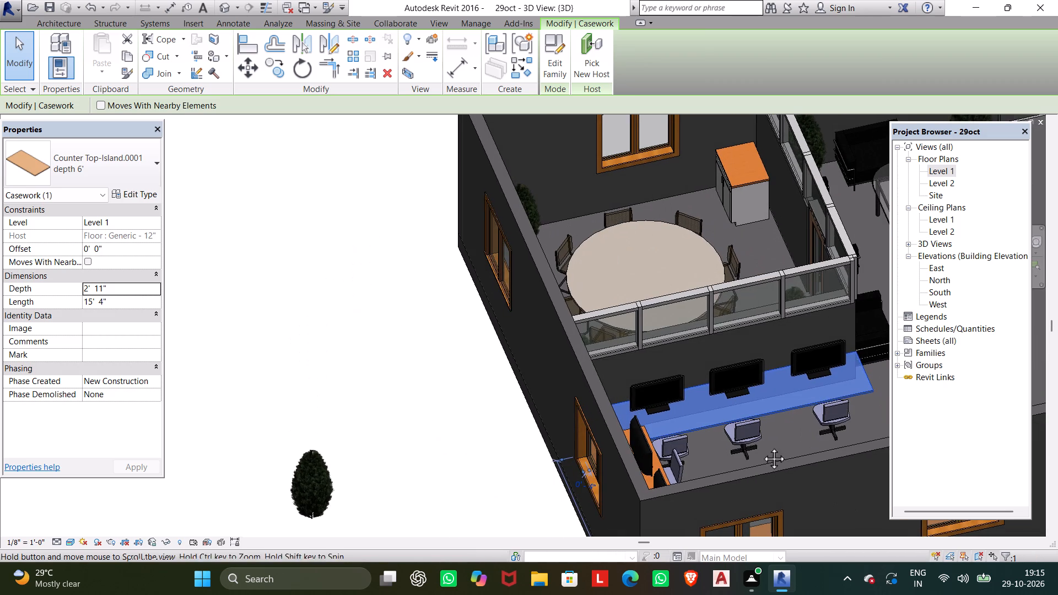
pyautogui.press('Escape')
pyautogui.scroll(1, 749, 413)
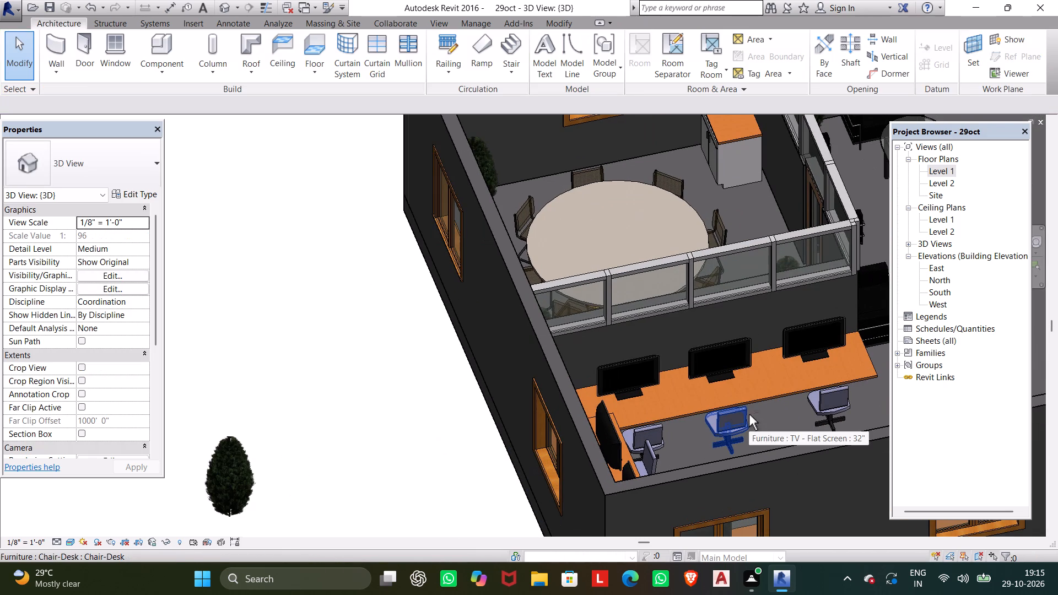
pyautogui.keyDown('shift'); pyautogui.middleClick(749, 414); pyautogui.keyUp('shift')
pyautogui.keyDown('shift'); pyautogui.moveTo(749, 414); pyautogui.dragTo(731, 376, button='middle'); pyautogui.keyUp('shift')
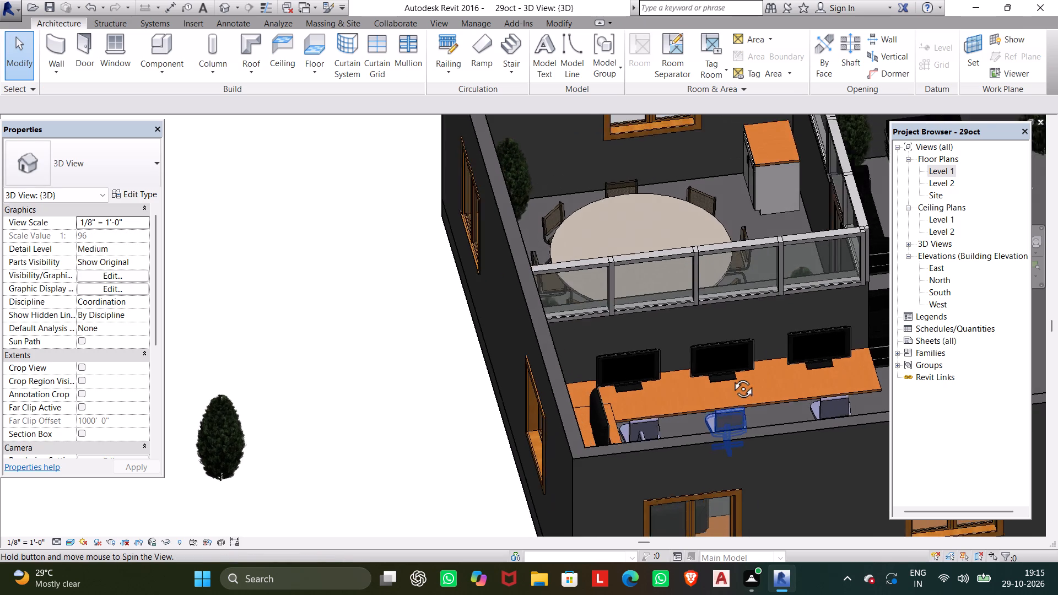
pyautogui.keyDown('shift'); pyautogui.moveTo(731, 376); pyautogui.dragTo(595, 341, button='middle'); pyautogui.keyUp('shift')
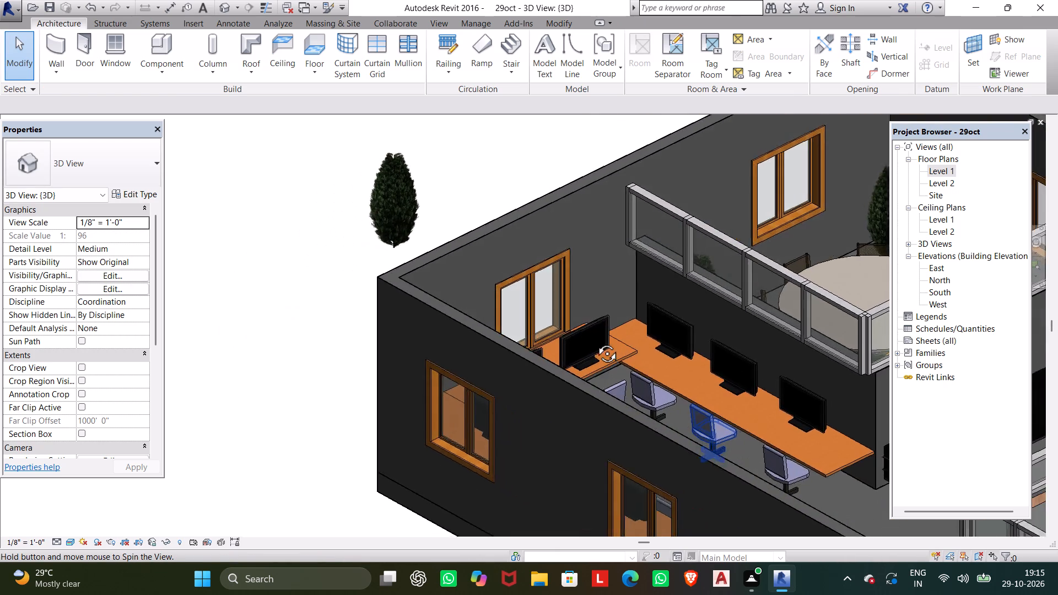
pyautogui.keyDown('shift'); pyautogui.moveTo(595, 341); pyautogui.dragTo(541, 254, button='middle'); pyautogui.keyUp('shift')
pyautogui.keyDown('shift'); pyautogui.moveTo(541, 264); pyautogui.dragTo(541, 254, button='right'); pyautogui.keyUp('shift')
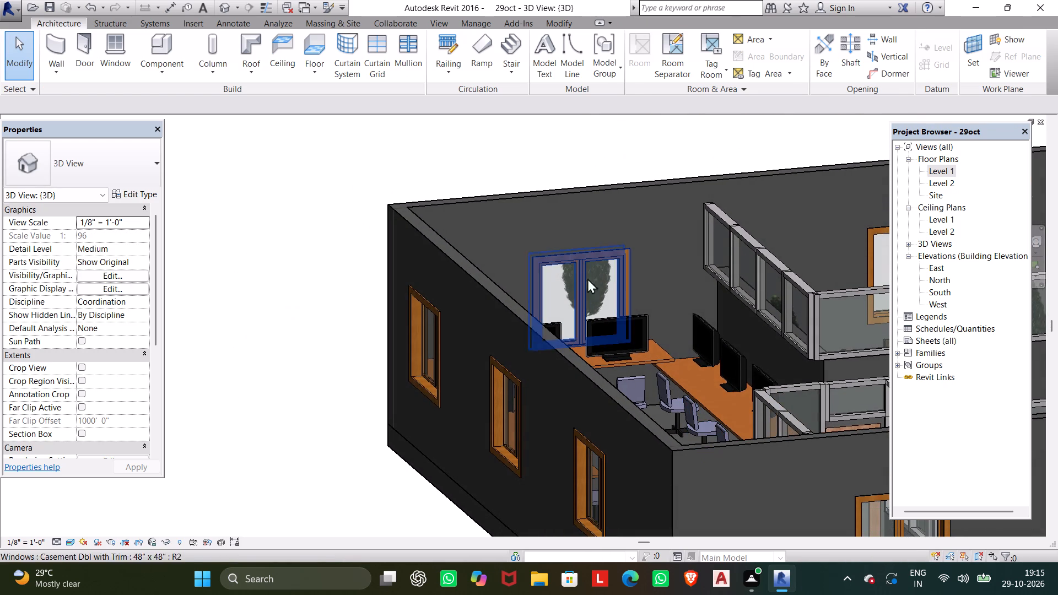
# Set the Offset of the depth 6' counter's TV nearest the end-wall counter to 2' 0".
pyautogui.click(714, 354)
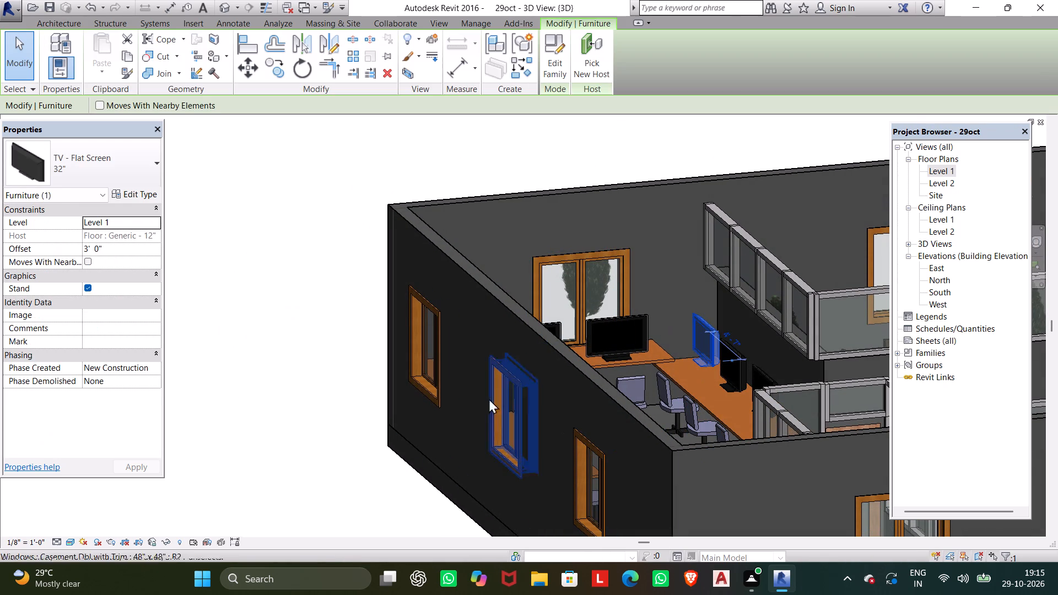
pyautogui.click(93, 244)
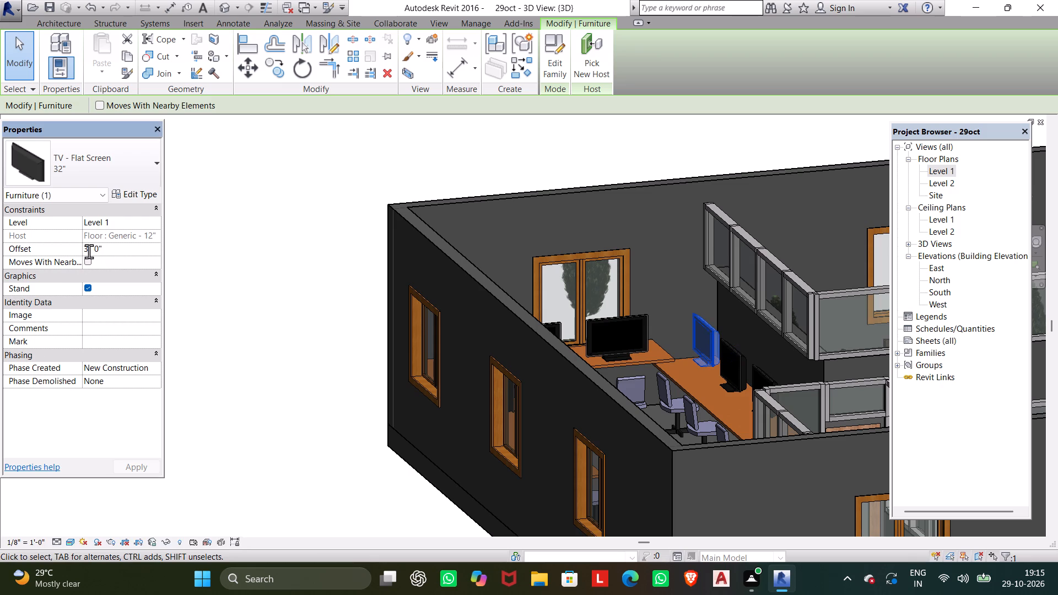
pyautogui.click(89, 251)
pyautogui.press('BackSpace')
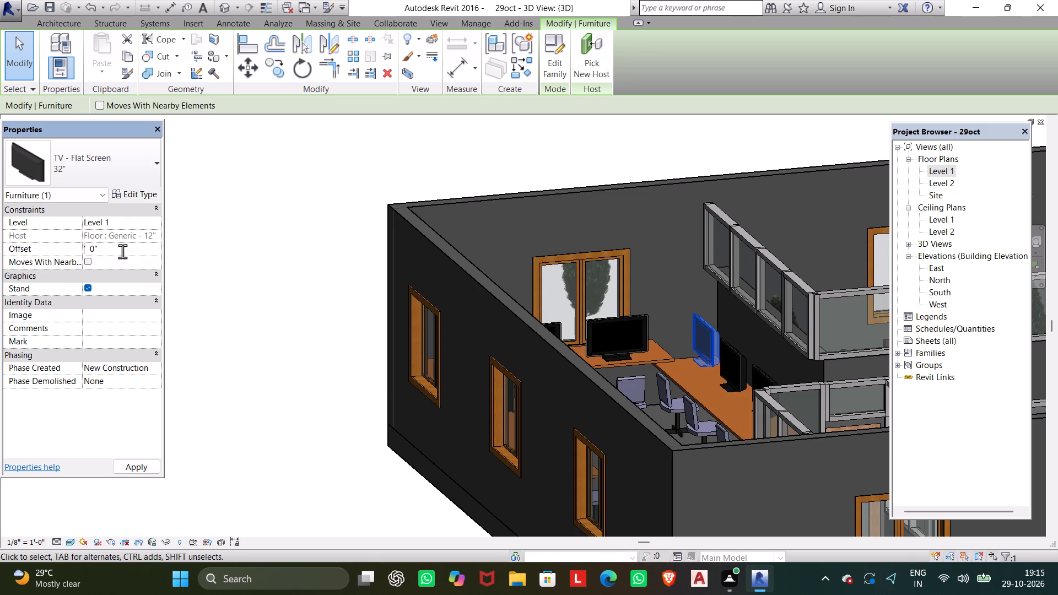
pyautogui.press('2')
pyautogui.click(139, 466)
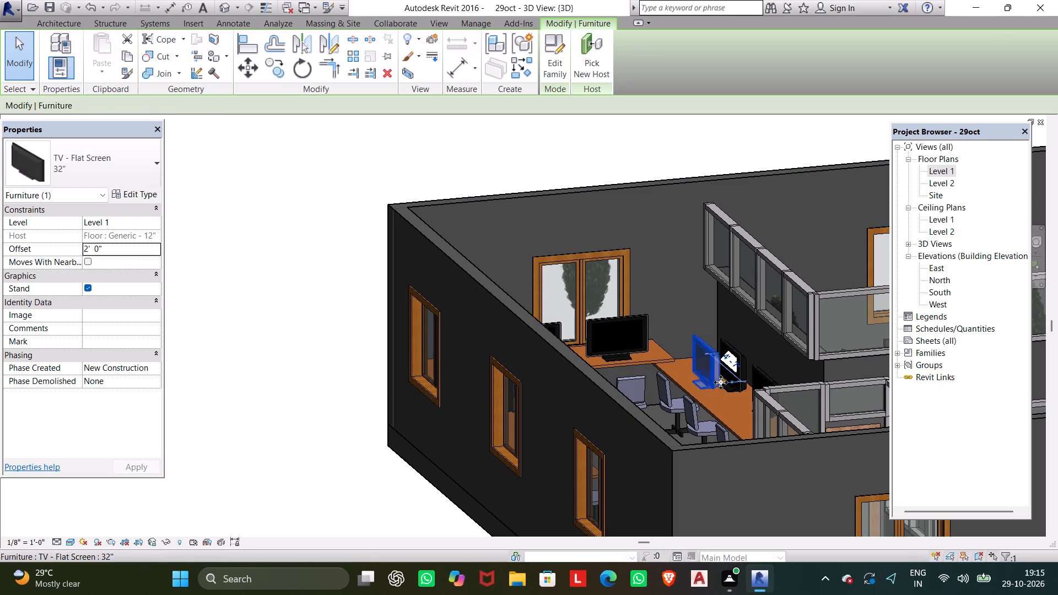
# Set the Offset of the middle TV on the depth 6' counter to 2' 0".
pyautogui.click(737, 393)
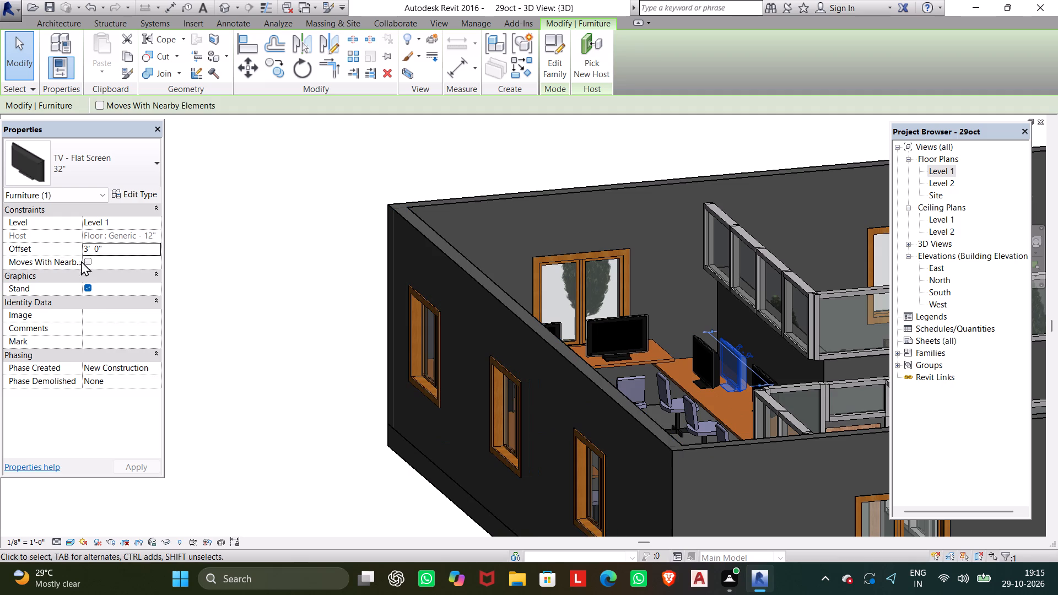
pyautogui.click(89, 251)
pyautogui.click(89, 250)
pyautogui.press('BackSpace')
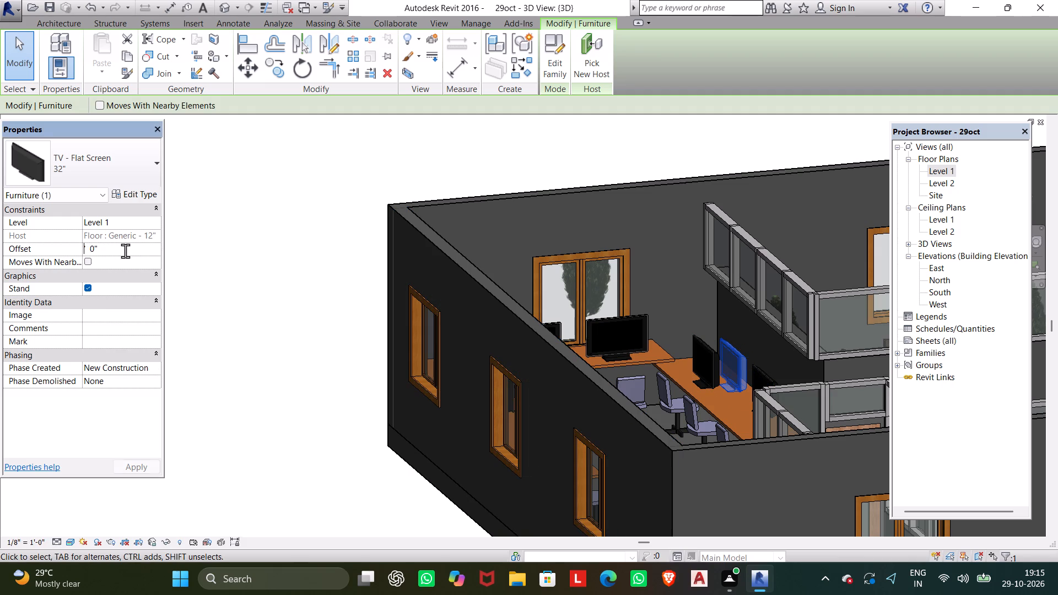
pyautogui.press('2')
pyautogui.click(142, 463)
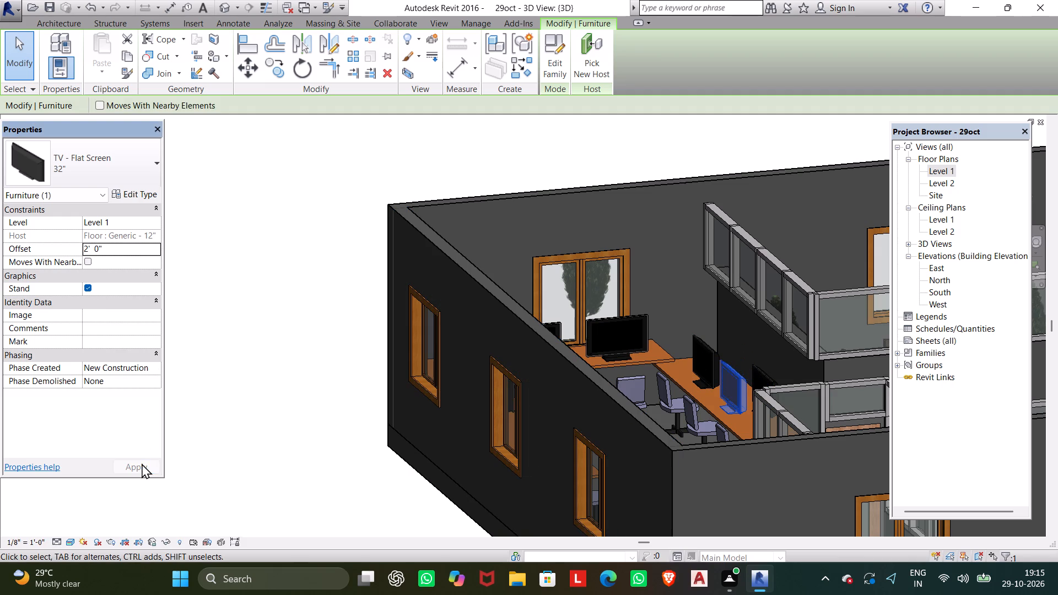
# Set the Offset of the depth 6' counter's TV farthest from the end-wall counter to 2' 0".
pyautogui.moveTo(325, 438); pyautogui.dragTo(231, 439, button='middle')
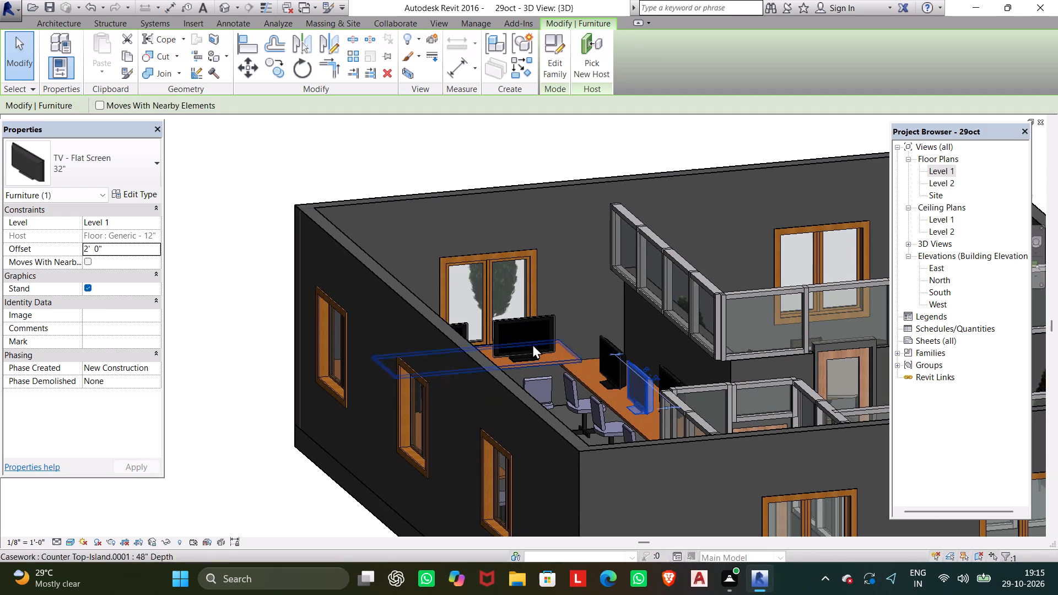
pyautogui.click(671, 378)
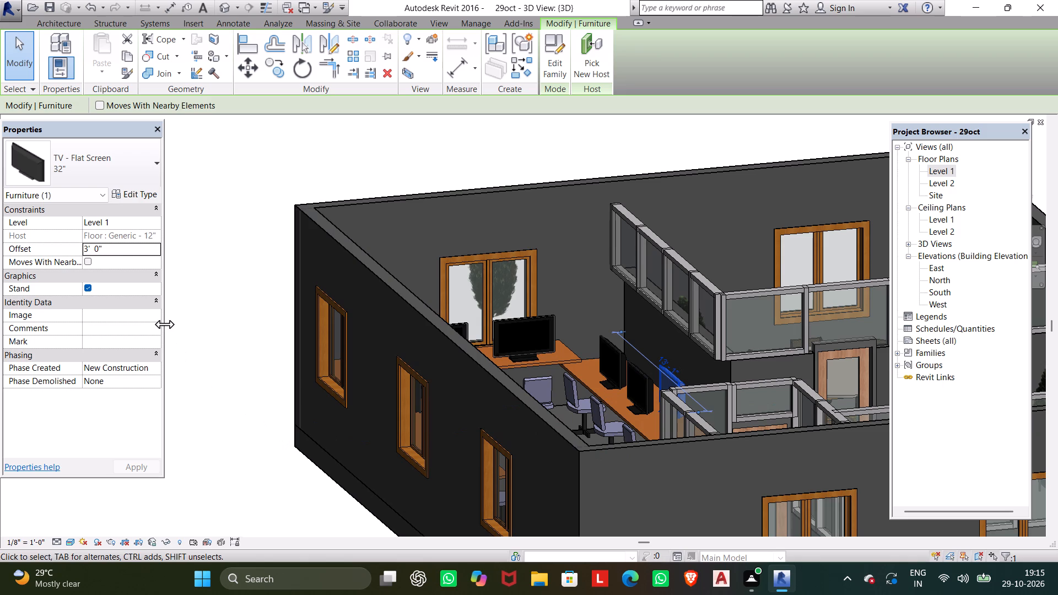
pyautogui.click(94, 246)
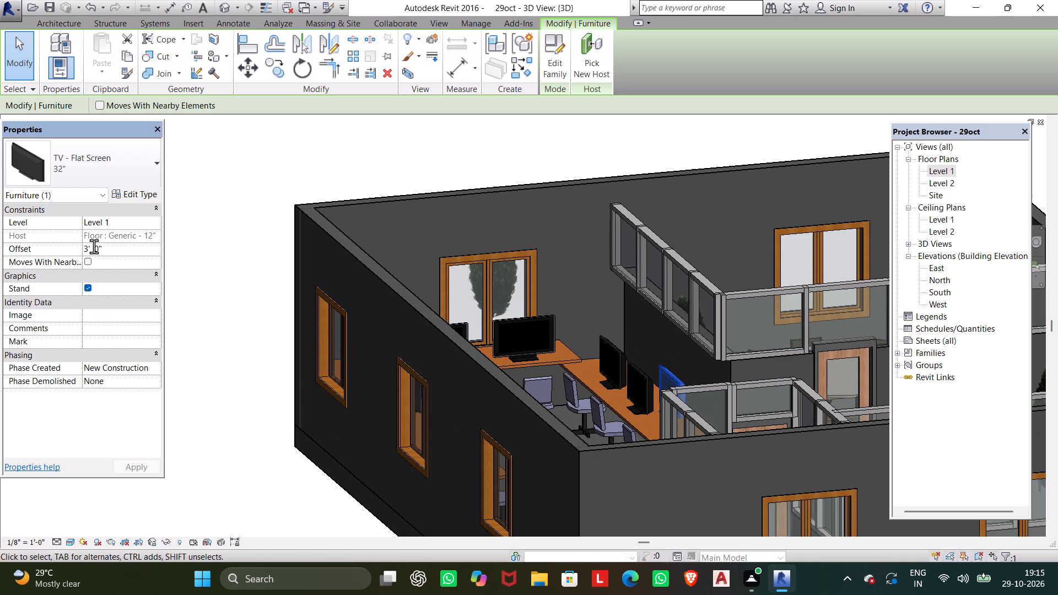
pyautogui.click(87, 252)
pyautogui.press('BackSpace')
pyautogui.press('2')
pyautogui.press('Return')
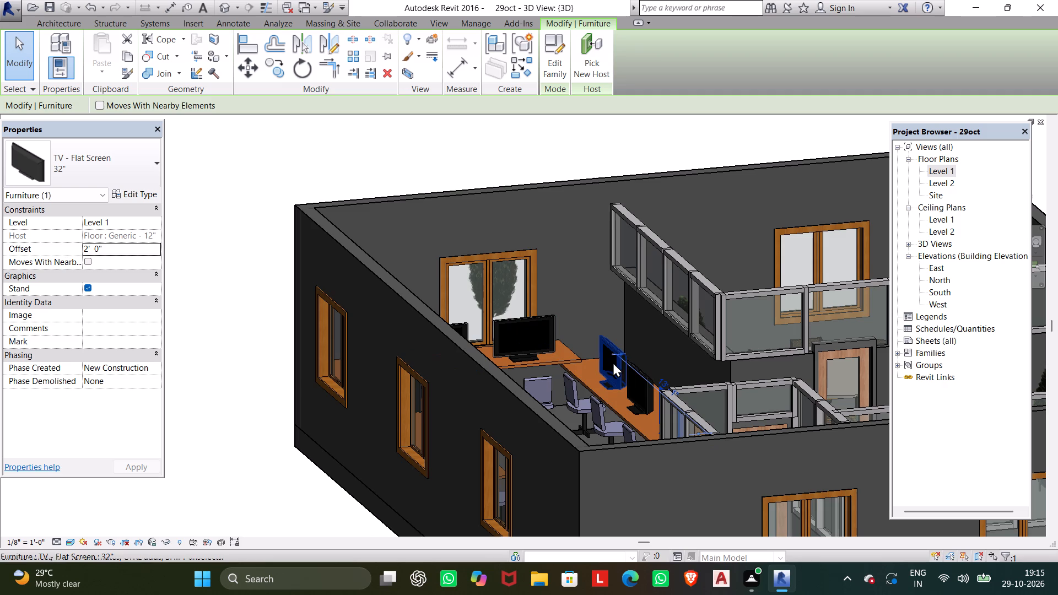
# Set the Height of the end-wall counter's 48" Depth type to 2' 0".
pyautogui.click(549, 359)
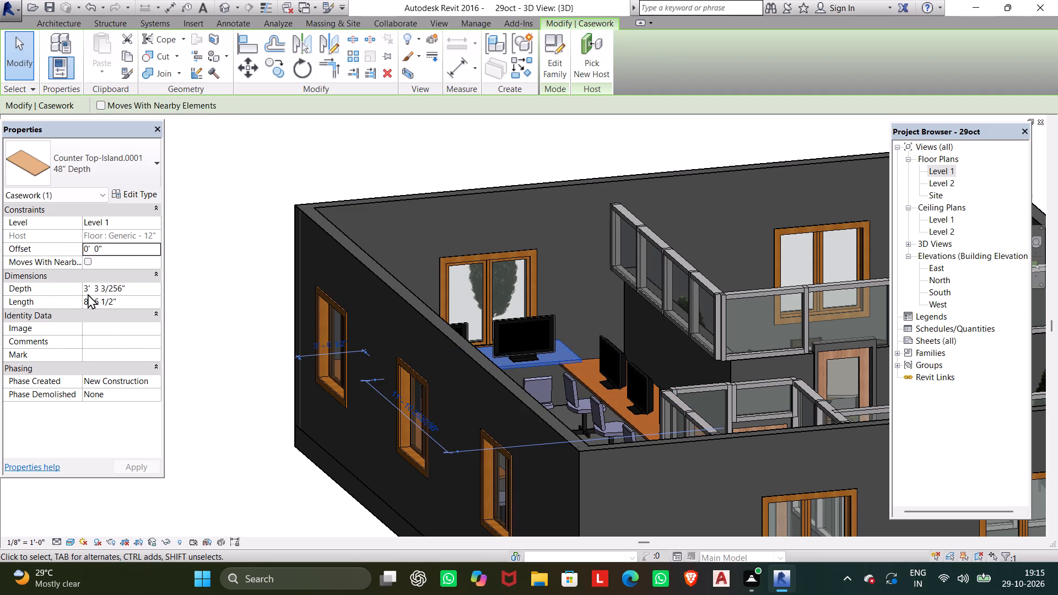
pyautogui.click(143, 194)
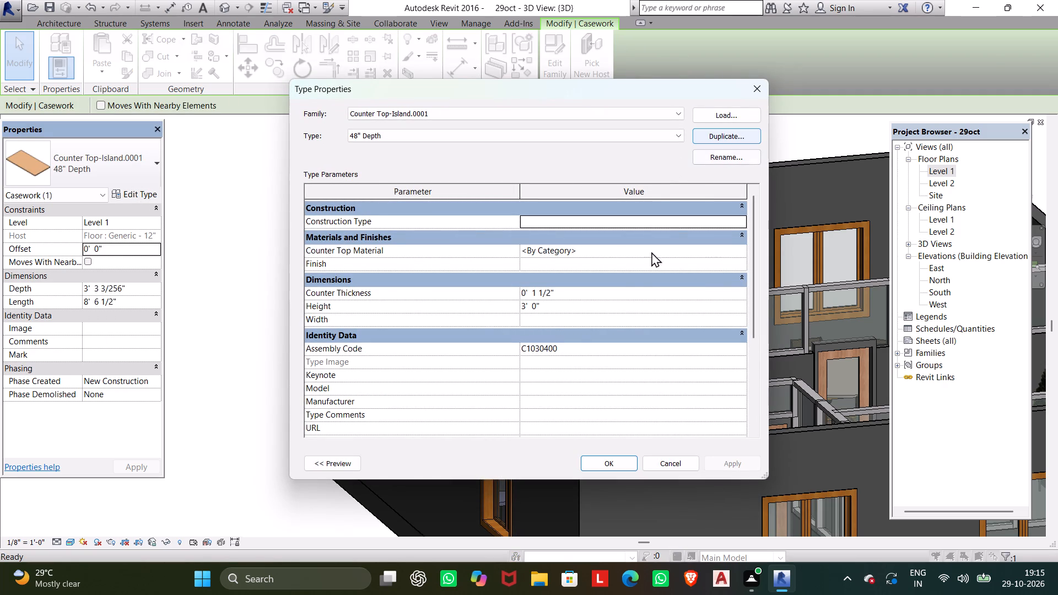
pyautogui.click(526, 305)
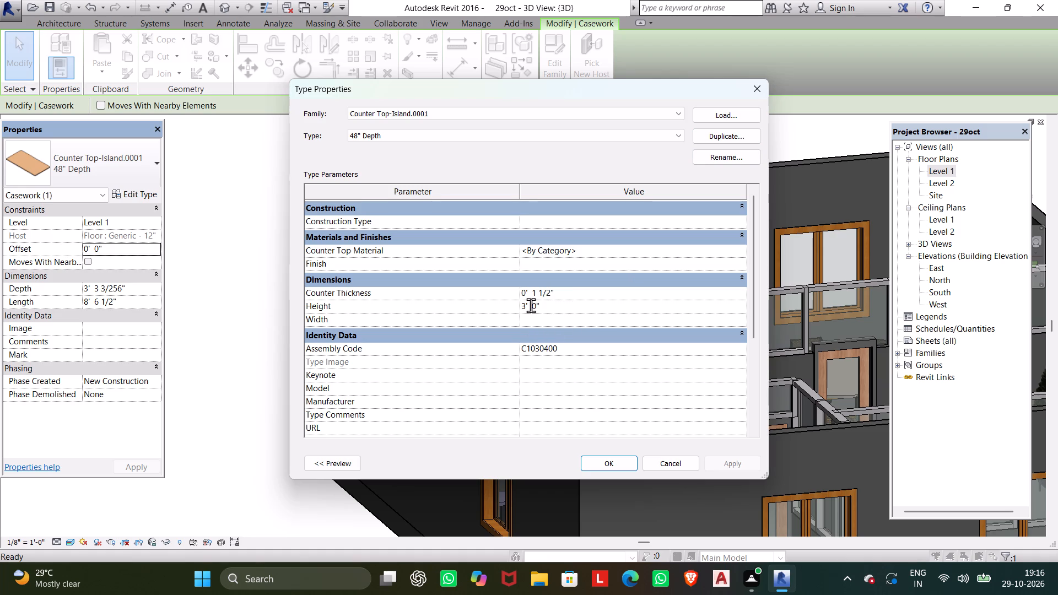
pyautogui.press('BackSpace')
pyautogui.press('2')
pyautogui.click(731, 463)
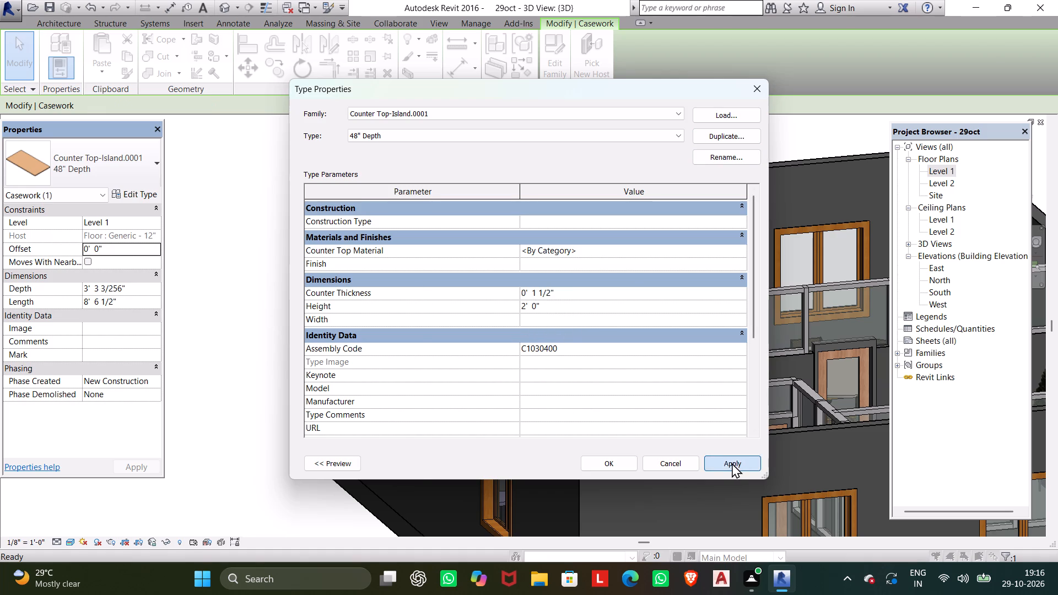
pyautogui.click(611, 462)
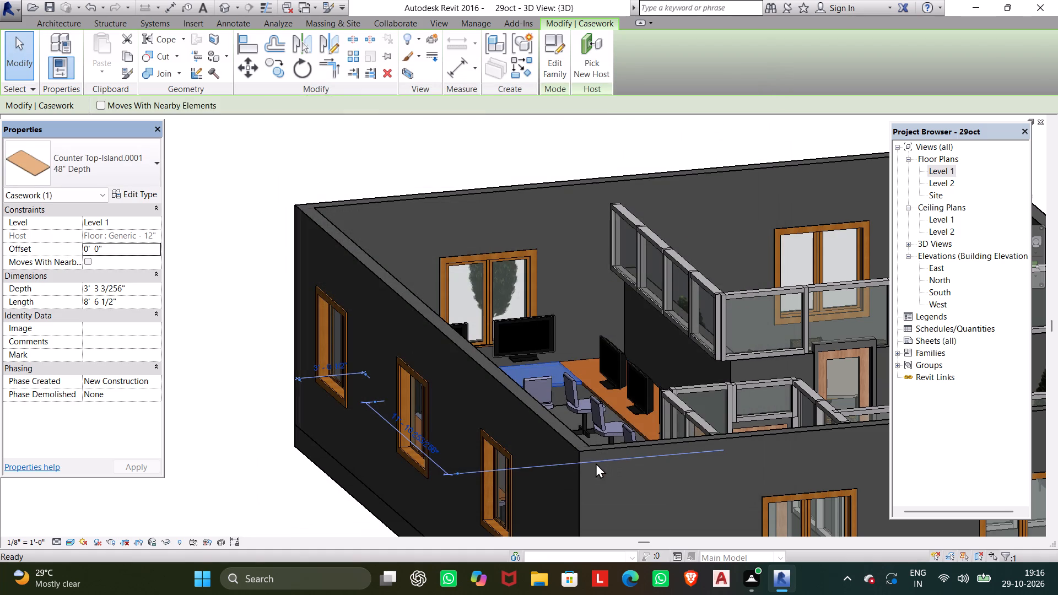
# Set the Offset of the end-wall counter's TV nearest the long four-TV counter to 2' 0".
pyautogui.keyDown('shift'); pyautogui.moveTo(592, 459); pyautogui.dragTo(525, 474, button='middle'); pyautogui.keyUp('shift')
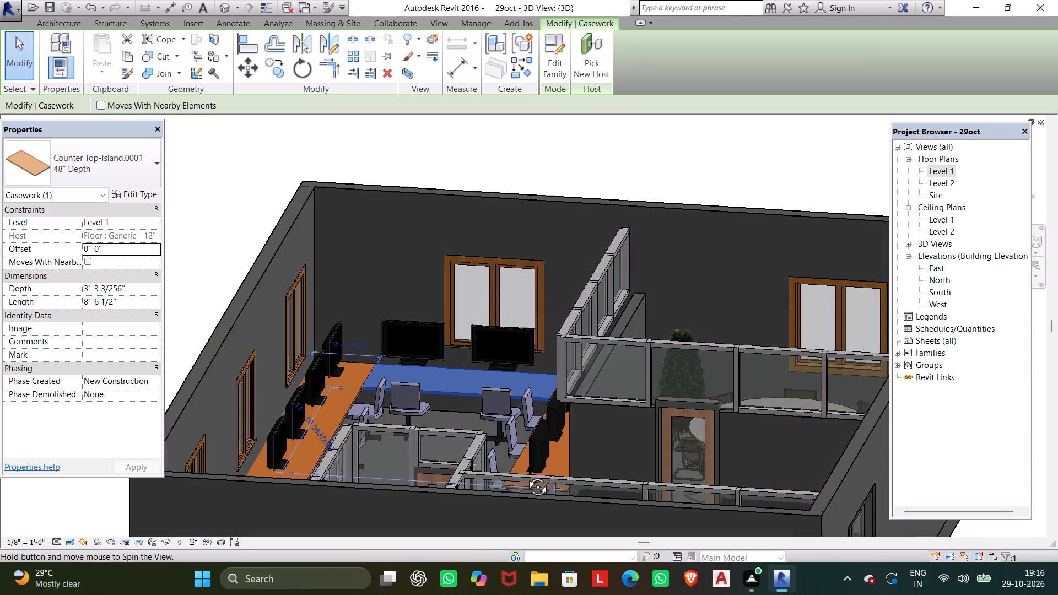
pyautogui.keyDown('shift'); pyautogui.moveTo(525, 474); pyautogui.dragTo(511, 475, button='middle'); pyautogui.keyUp('shift')
pyautogui.press('Escape')
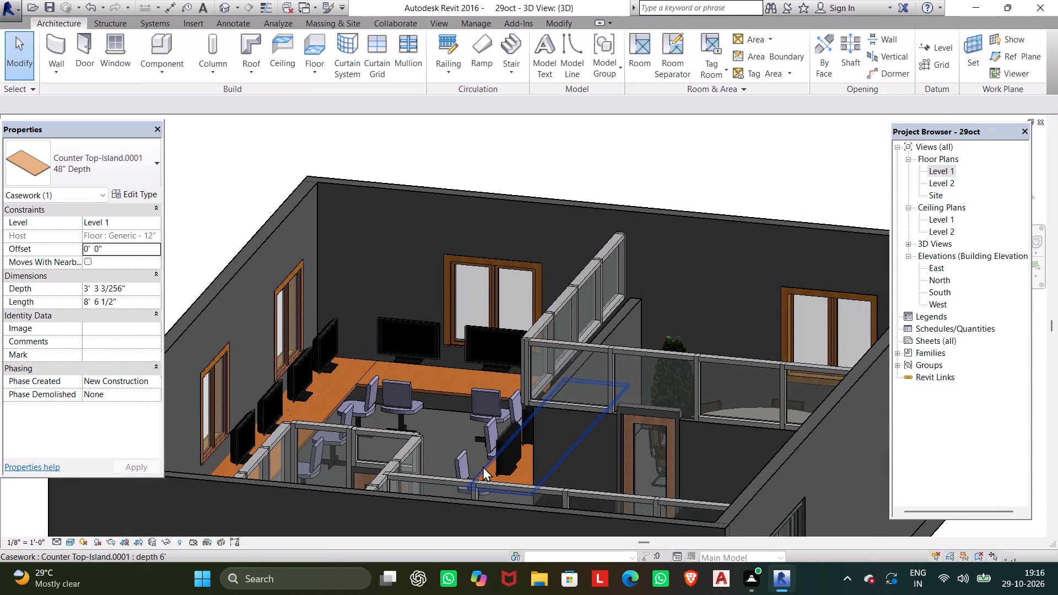
pyautogui.click(415, 347)
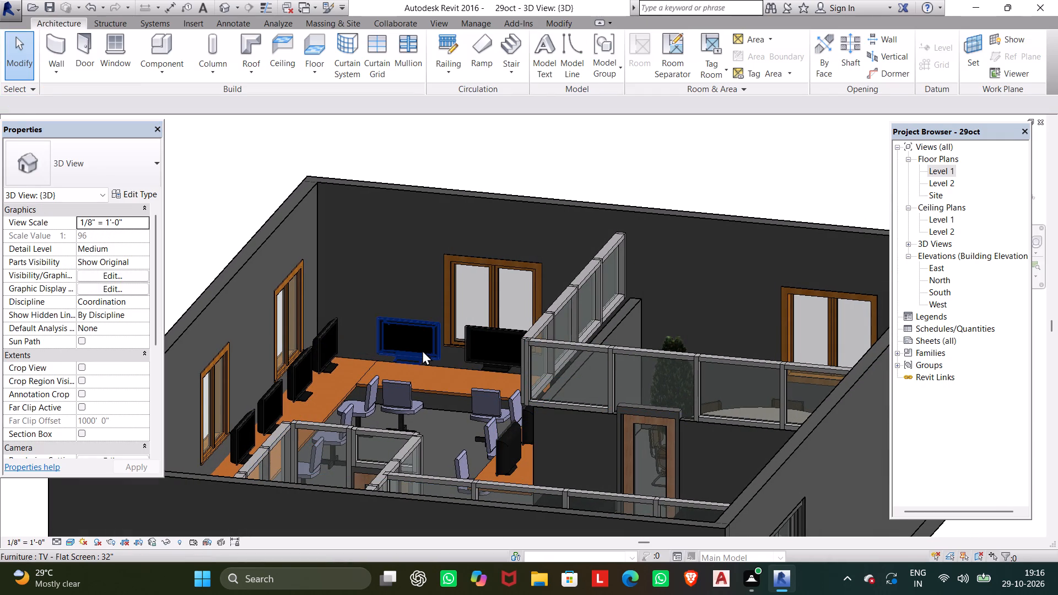
pyautogui.click(429, 350)
pyautogui.click(476, 360)
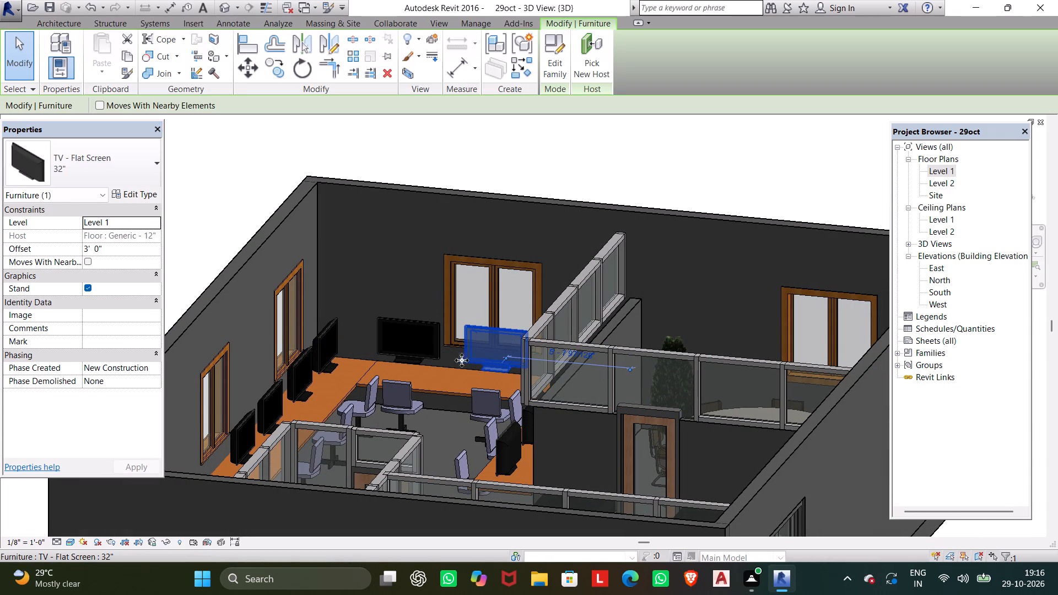
pyautogui.moveTo(470, 362); pyautogui.dragTo(462, 362)
pyautogui.moveTo(462, 362); pyautogui.dragTo(461, 362)
pyautogui.click(430, 362)
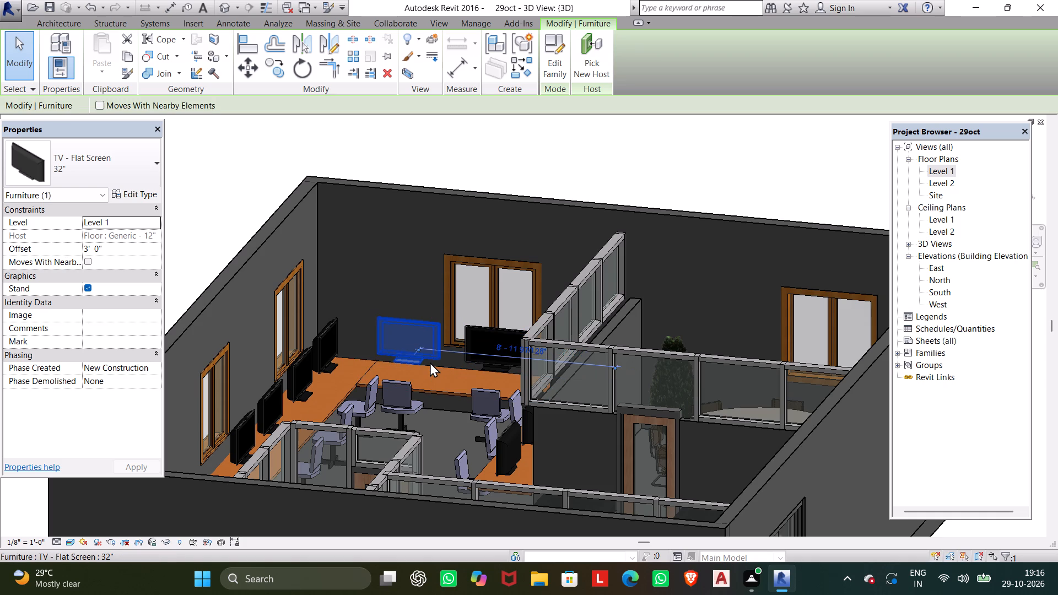
pyautogui.click(86, 250)
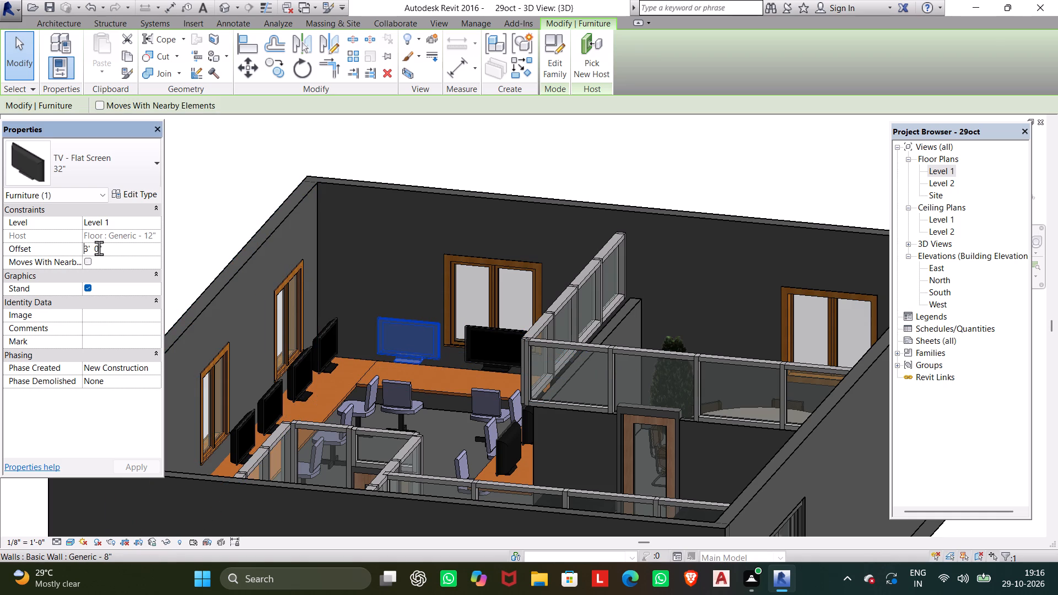
pyautogui.click(94, 247)
pyautogui.press('Left')
pyautogui.press('Left')
pyautogui.press('Left')
pyautogui.press('BackSpace')
pyautogui.press('2')
pyautogui.hscroll(1, 99, 243)
pyautogui.press('Return')
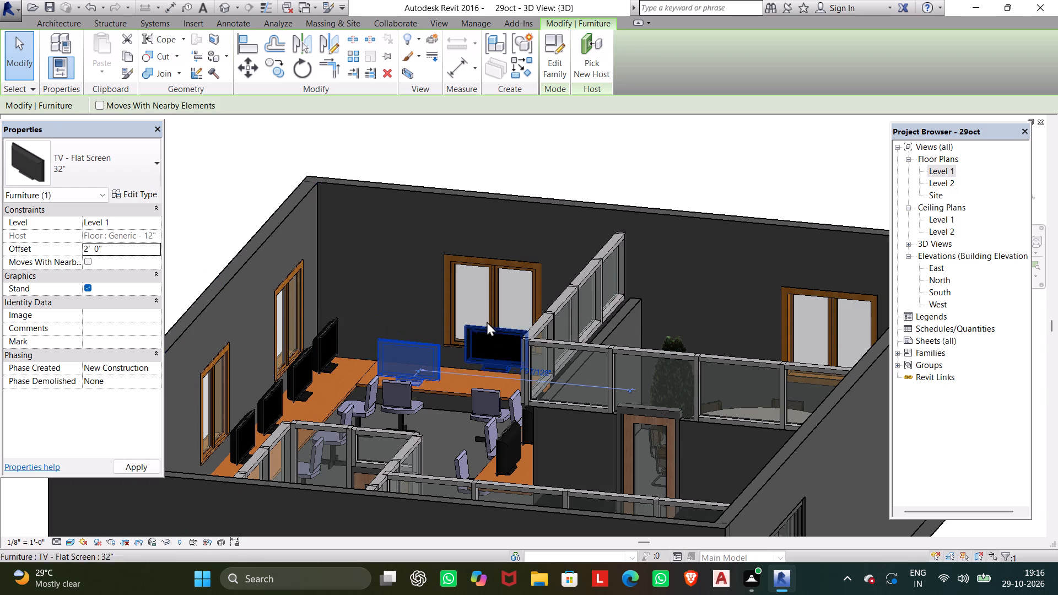
# Set the Offset of the end-wall counter's TV nearest the glazed partition to 2' 0".
pyautogui.click(467, 360)
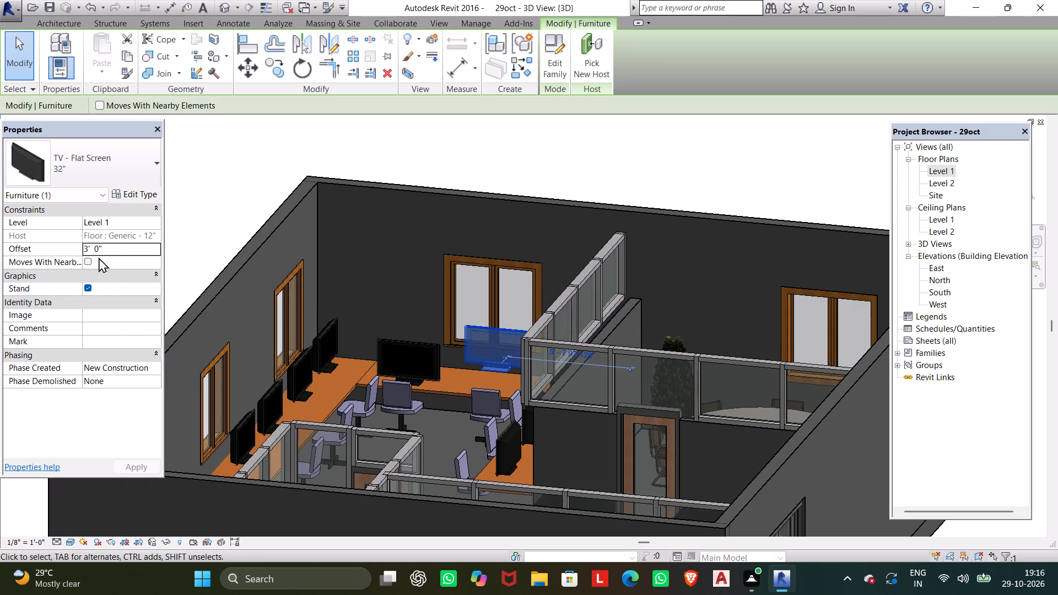
pyautogui.click(82, 243)
pyautogui.click(89, 250)
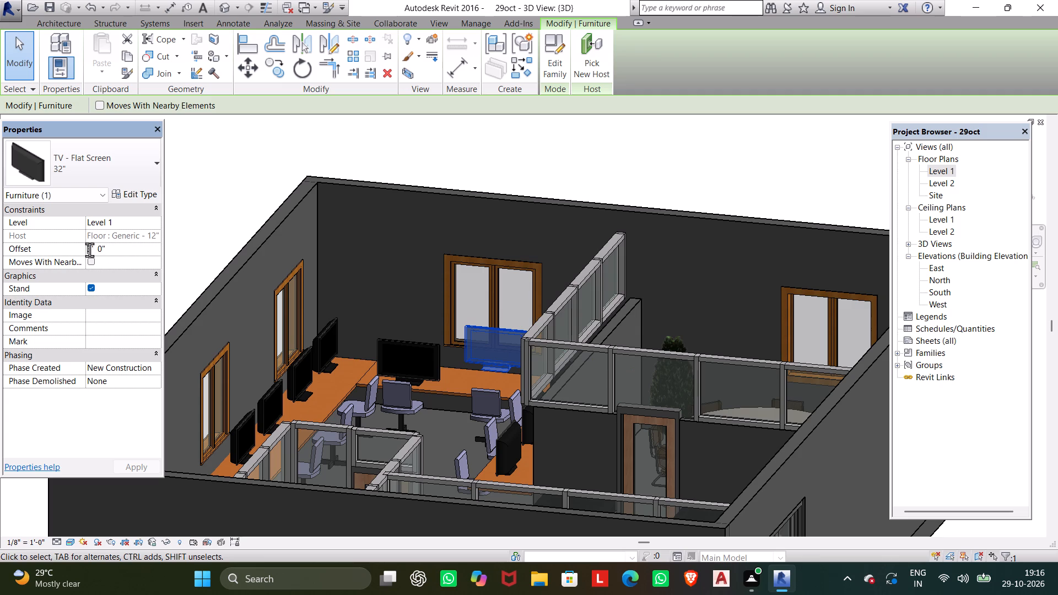
pyautogui.press('Right')
pyautogui.press('BackSpace')
pyautogui.press('2')
pyautogui.press('Return')
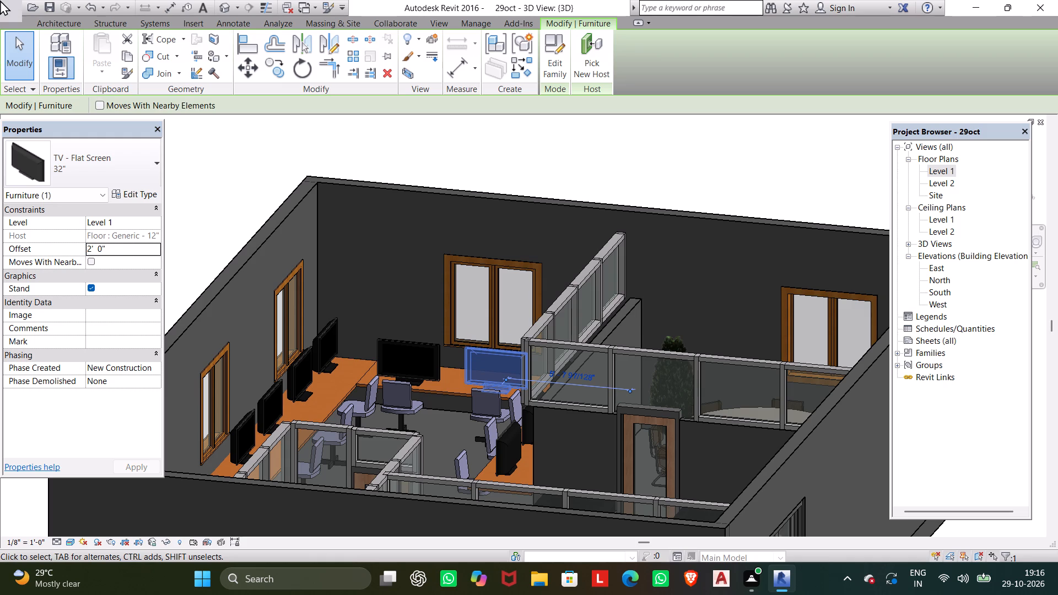
# Set the Offset of the long counter's TV nearest the end-wall counter to 2' 0".
pyautogui.keyDown('shift'); pyautogui.moveTo(346, 395); pyautogui.dragTo(348, 389, button='middle'); pyautogui.keyUp('shift')
pyautogui.keyDown('shift'); pyautogui.scroll(-1, 346, 394); pyautogui.keyUp('shift')
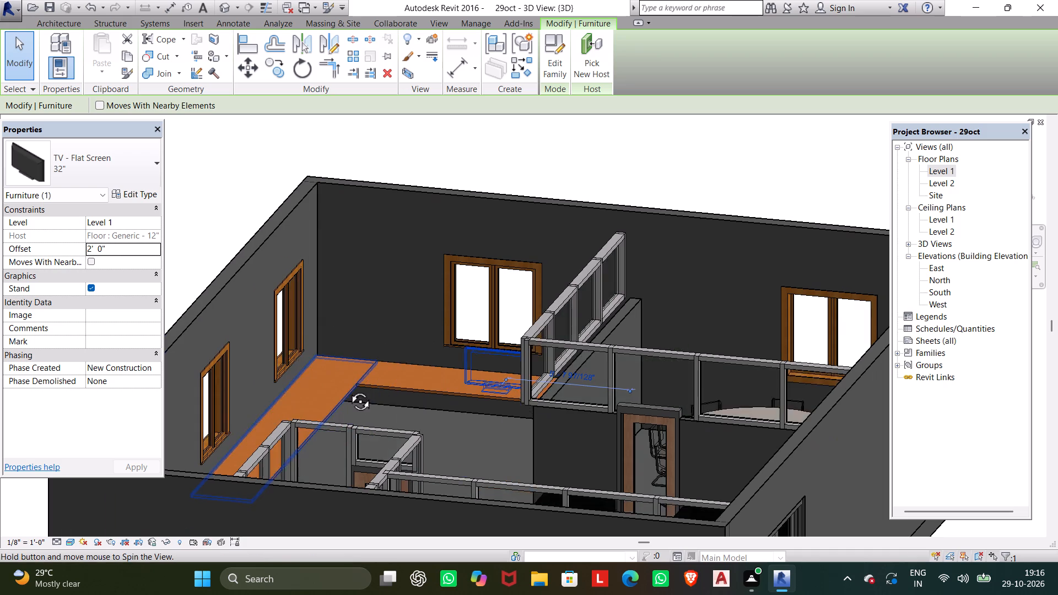
pyautogui.keyDown('shift'); pyautogui.moveTo(348, 389); pyautogui.dragTo(275, 358, button='middle'); pyautogui.keyUp('shift')
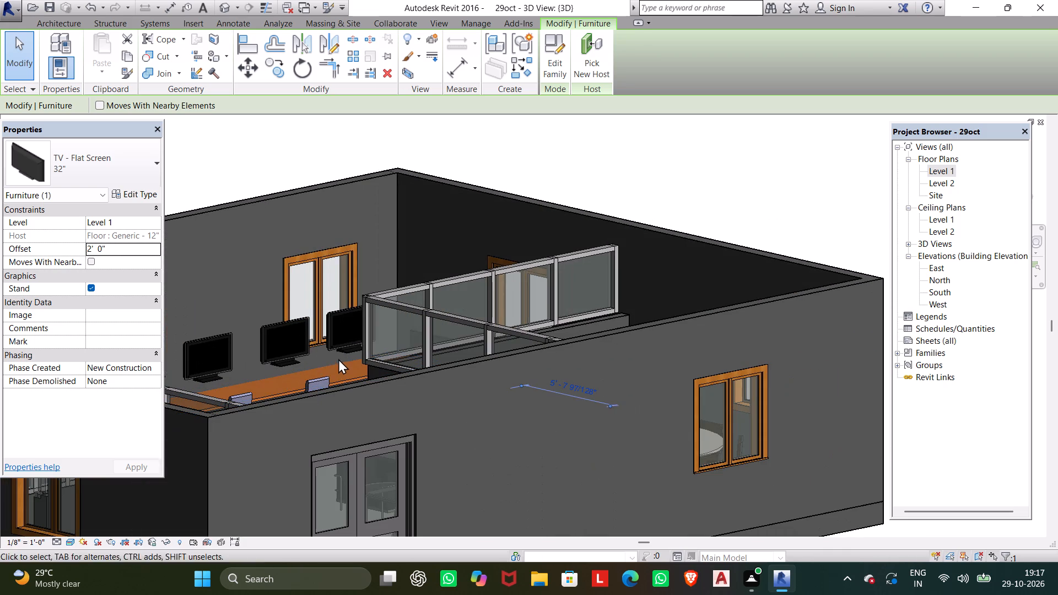
pyautogui.click(333, 349)
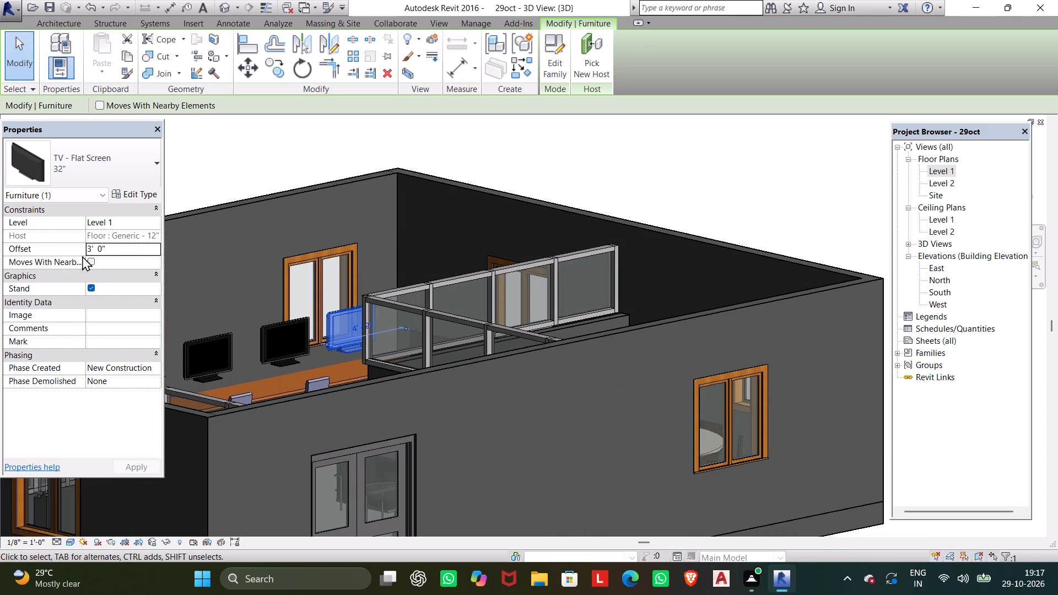
pyautogui.click(93, 247)
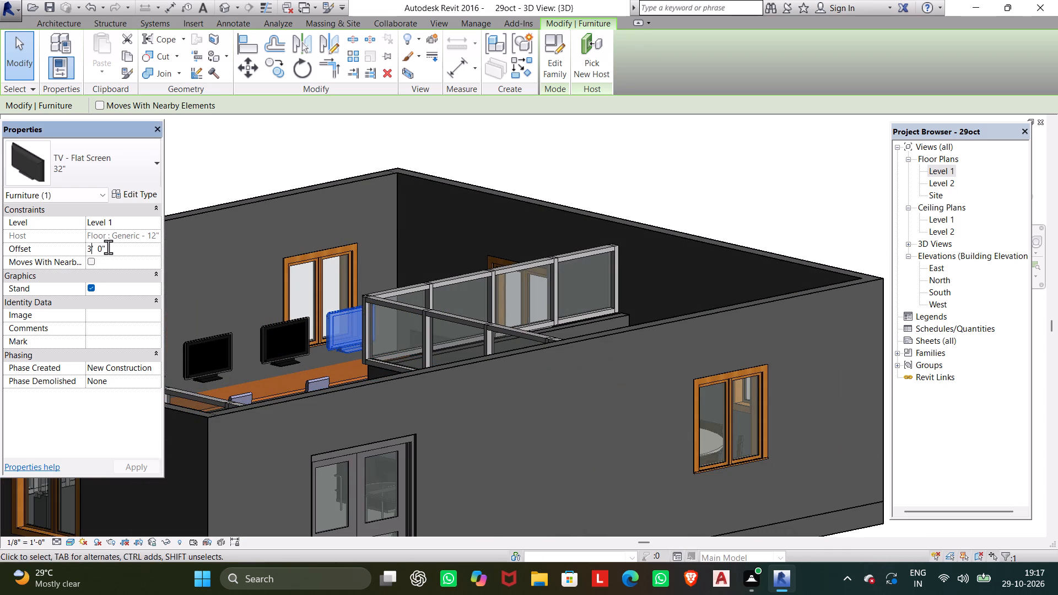
pyautogui.press('BackSpace')
pyautogui.press('2')
pyautogui.press('Return')
# Set the Offset of the long counter's second TV from the end-wall counter to 2' 0".
pyautogui.click(282, 351)
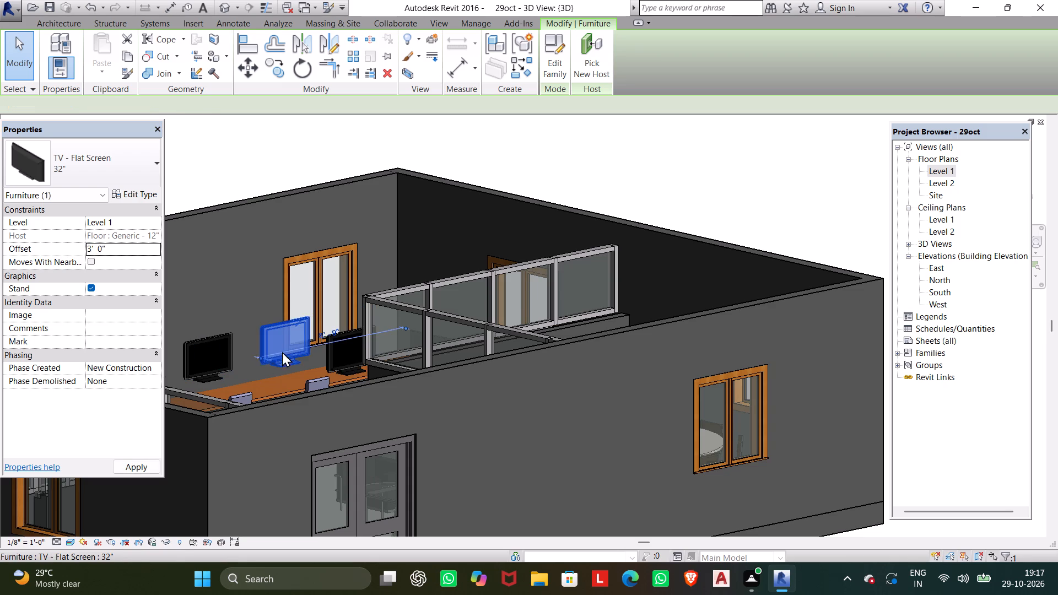
pyautogui.click(94, 246)
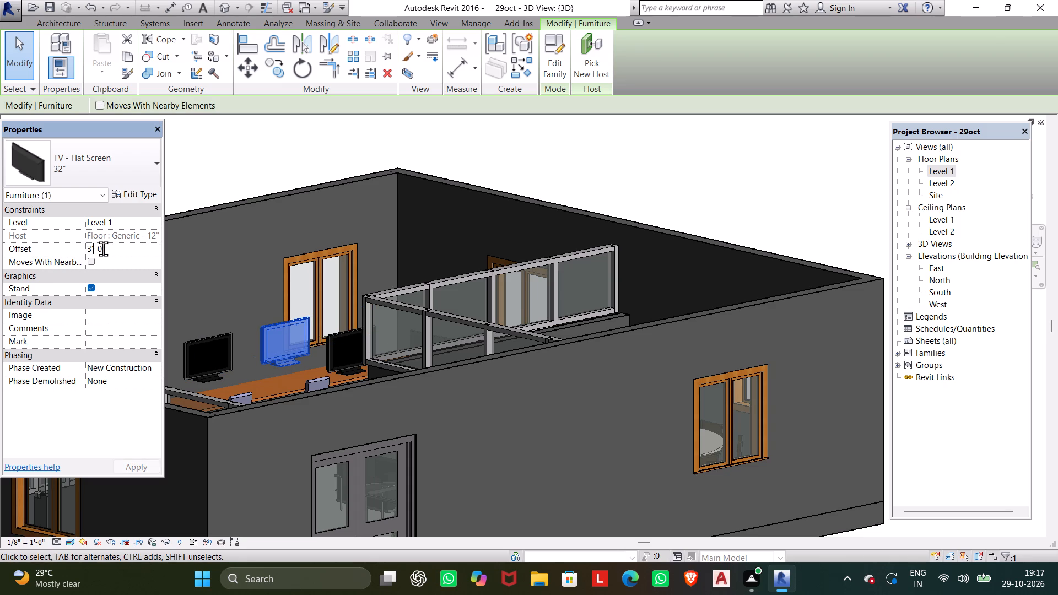
pyautogui.press('Left')
pyautogui.press('BackSpace')
pyautogui.press('2')
pyautogui.press('Return')
pyautogui.press('Return')
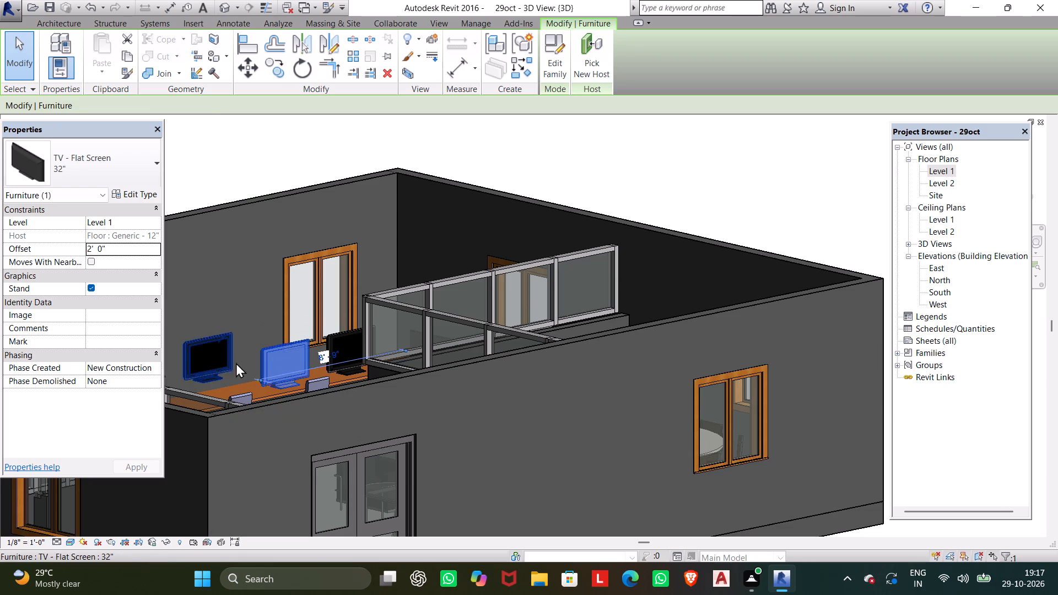
# Set the Offset of the long counter's third TV from the end-wall counter to 2' 0".
pyautogui.click(211, 335)
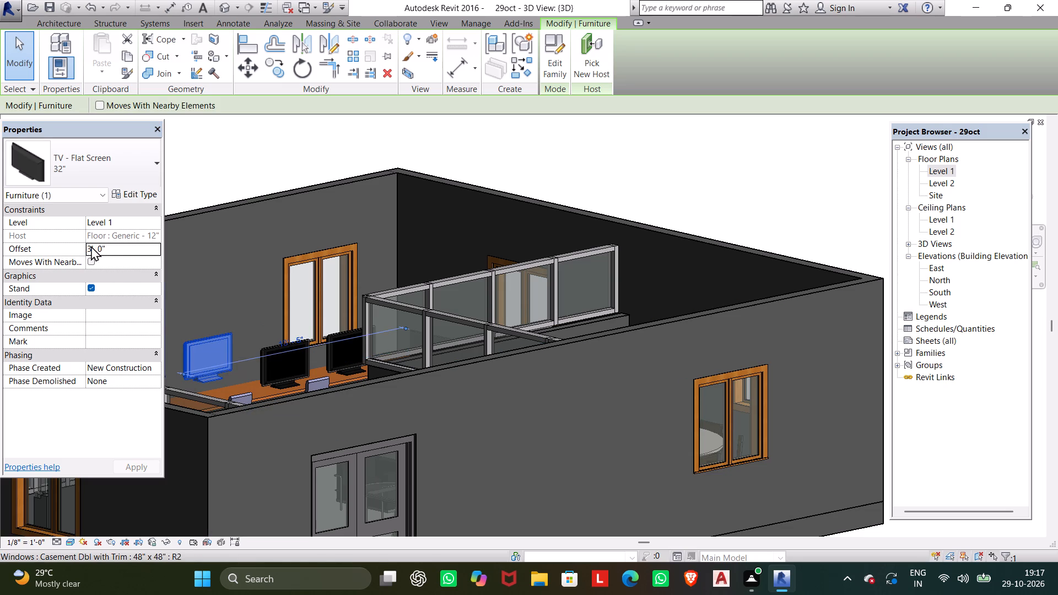
pyautogui.click(91, 246)
pyautogui.press('Right')
pyautogui.press('BackSpace')
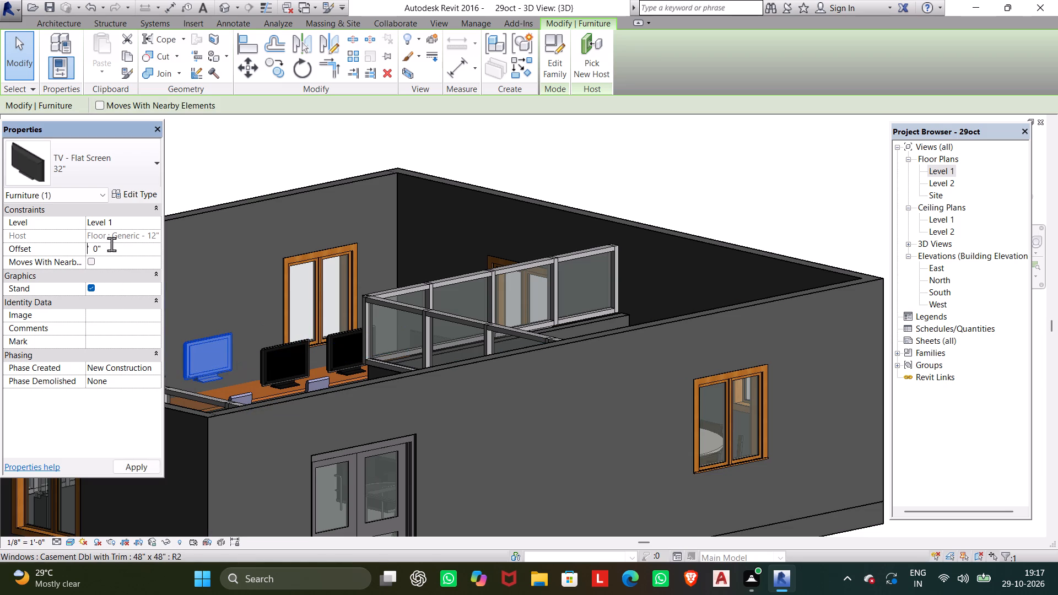
pyautogui.press('2')
# Set the Offset of the long counter's TV farthest from the end-wall counter to 2' 0" and clear the selection.
pyautogui.scroll(-1, 287, 321)
pyautogui.moveTo(289, 321); pyautogui.dragTo(411, 306, button='middle')
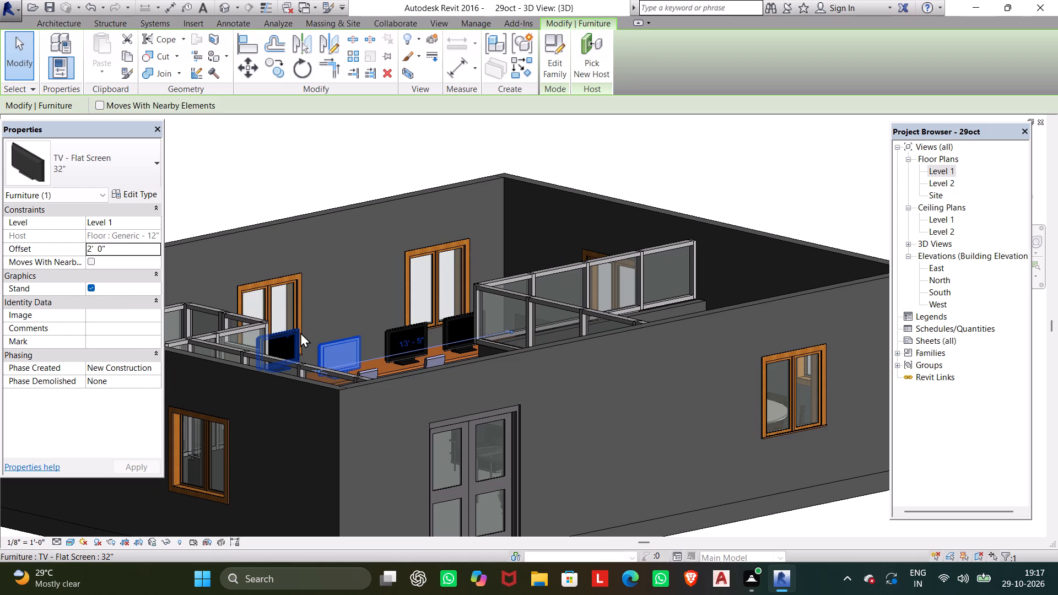
pyautogui.click(300, 332)
pyautogui.click(94, 248)
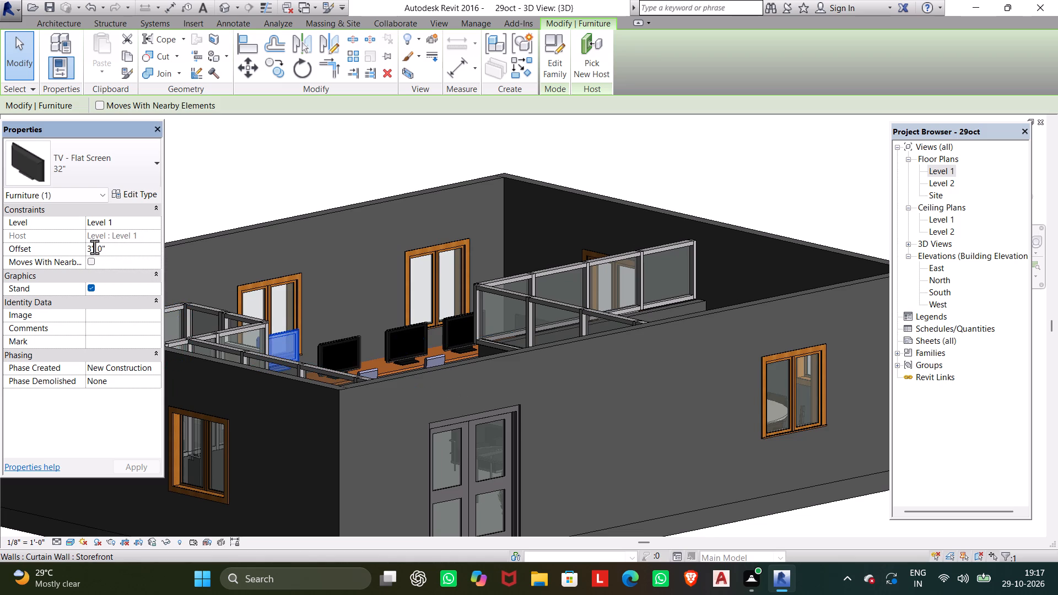
pyautogui.press('Left')
pyautogui.press('BackSpace')
pyautogui.press('2')
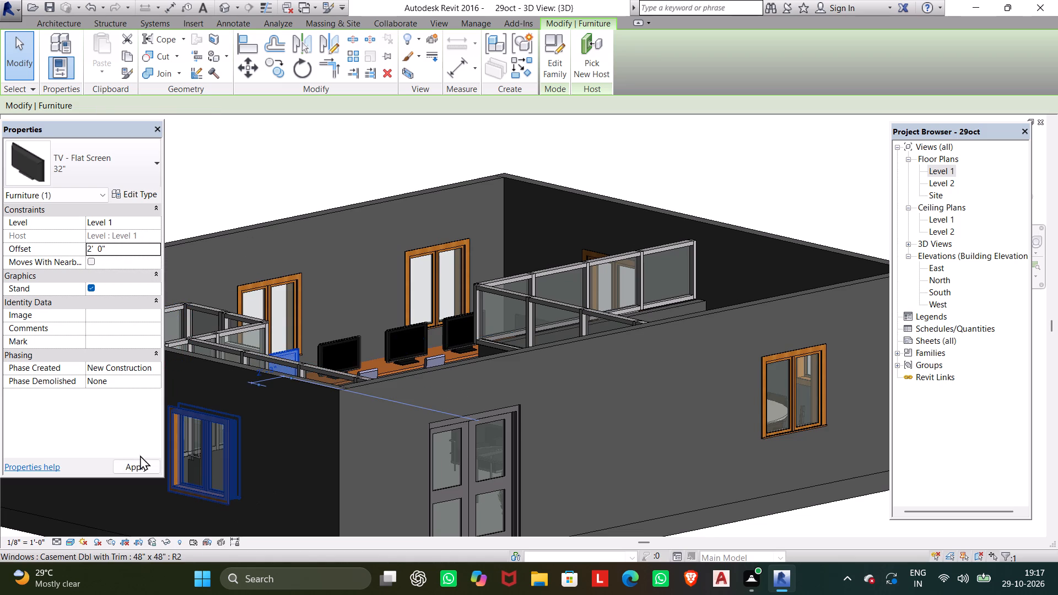
pyautogui.click(122, 467)
pyautogui.click(271, 182)
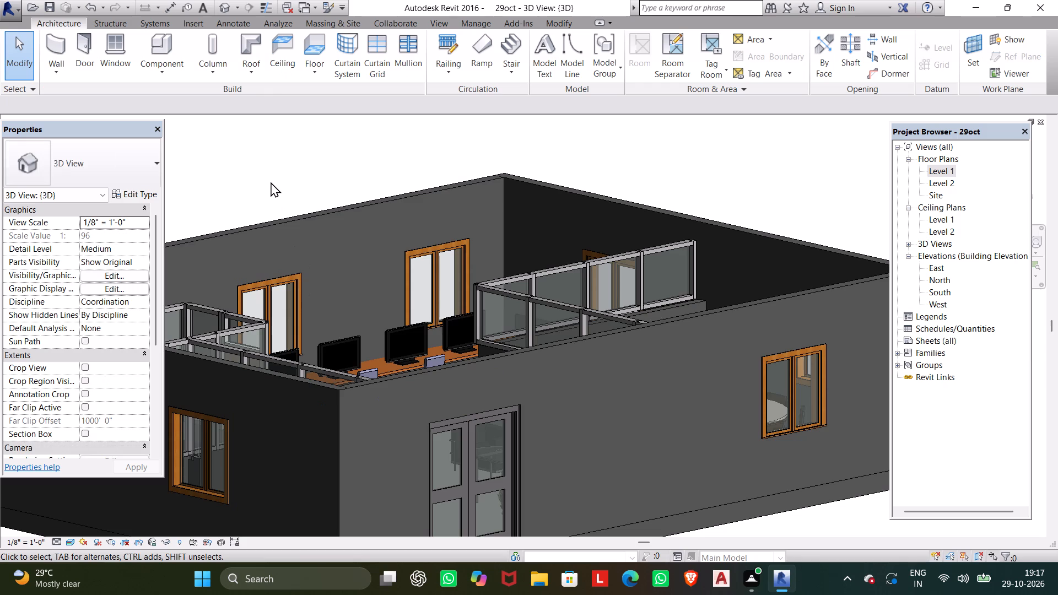
# Examine the U-shaped counter, its TVs and the desk chairs from several angles in the 3D view.
pyautogui.keyDown('shift'); pyautogui.moveTo(525, 502); pyautogui.dragTo(444, 521, button='middle'); pyautogui.keyUp('shift')
pyautogui.keyDown('shift'); pyautogui.scroll(-1, 514, 509); pyautogui.keyUp('shift')
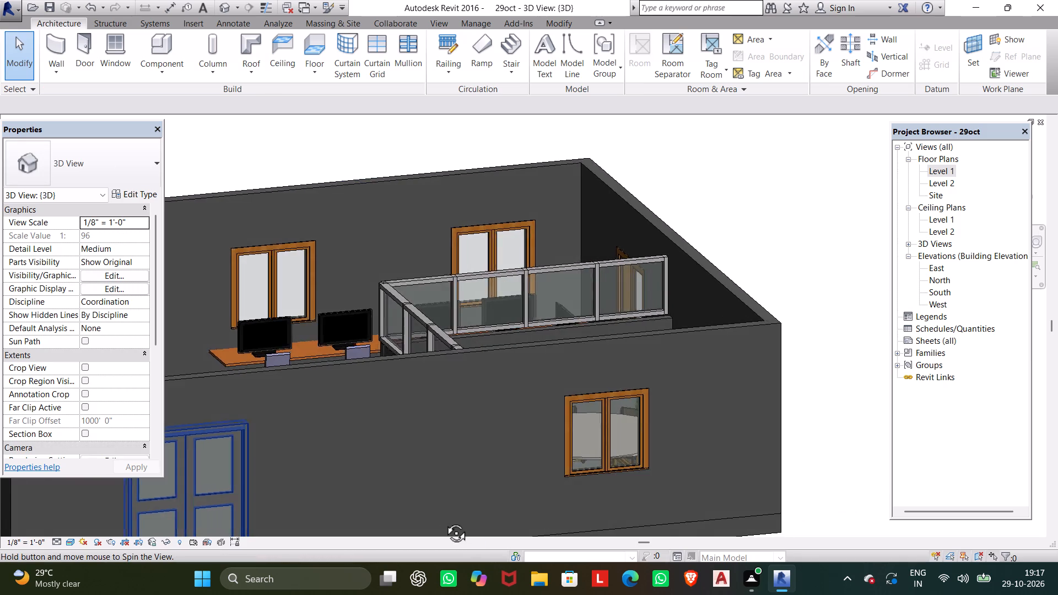
pyautogui.keyDown('shift'); pyautogui.moveTo(444, 521); pyautogui.dragTo(436, 521, button='middle'); pyautogui.keyUp('shift')
pyautogui.scroll(-2, 692, 315)
pyautogui.keyDown('shift'); pyautogui.moveTo(688, 331); pyautogui.dragTo(698, 380, button='middle'); pyautogui.keyUp('shift')
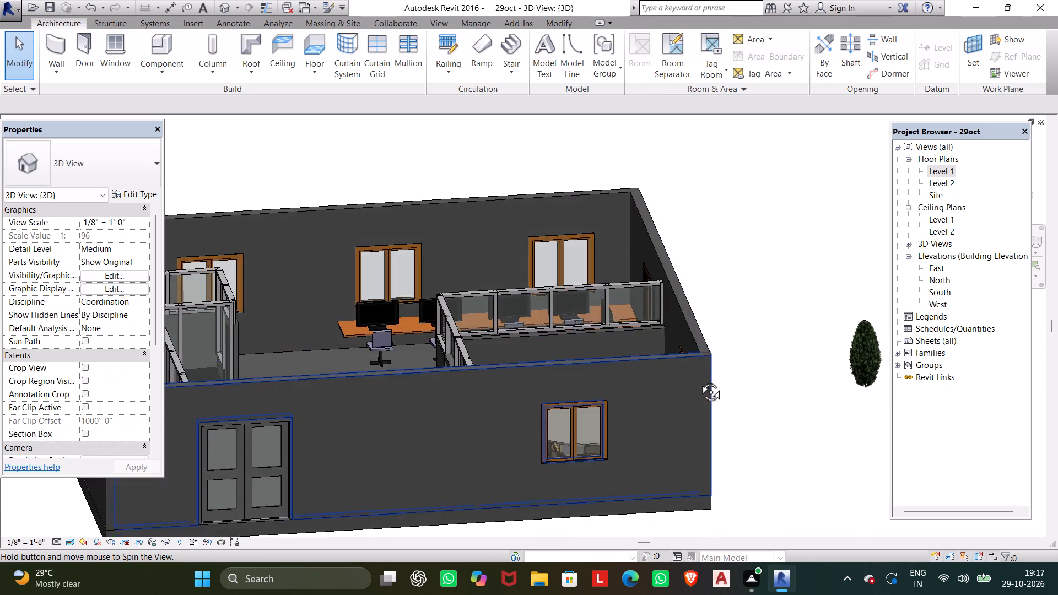
pyautogui.keyDown('shift'); pyautogui.moveTo(698, 380); pyautogui.dragTo(805, 484, button='middle'); pyautogui.keyUp('shift')
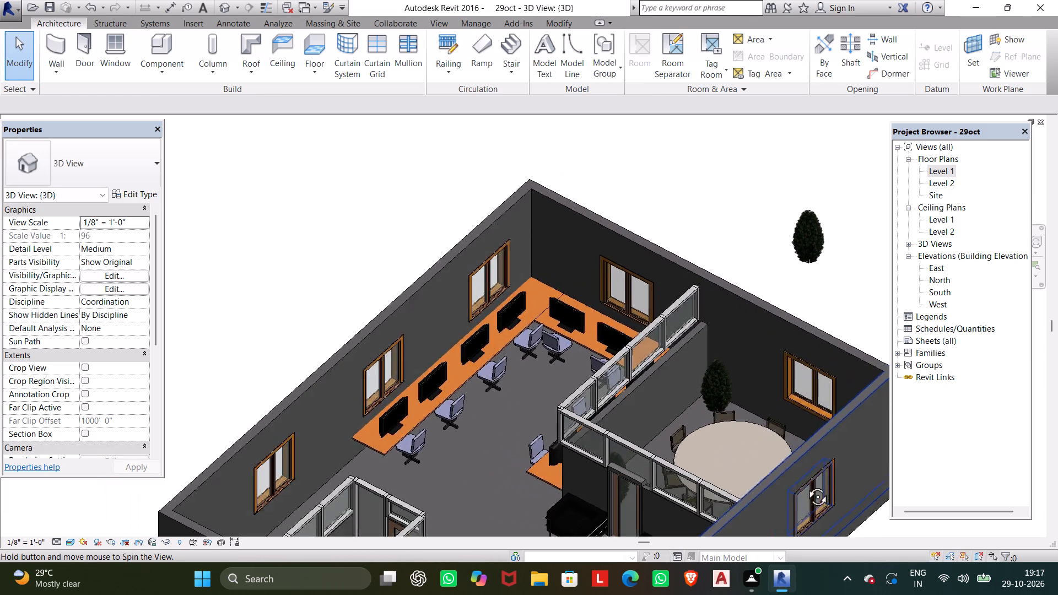
pyautogui.keyDown('shift'); pyautogui.moveTo(805, 484); pyautogui.dragTo(802, 482, button='middle'); pyautogui.keyUp('shift')
pyautogui.moveTo(497, 455); pyautogui.dragTo(508, 414, button='middle')
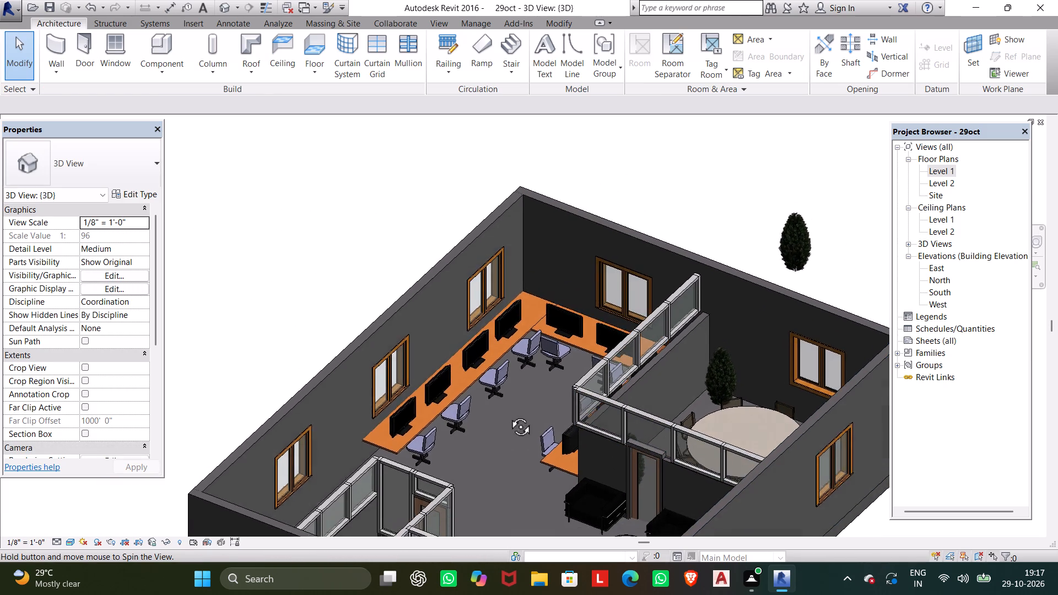
# In the Level 1 plan, nudge the four desk chairs along the long counter slightly closer to it.
pyautogui.moveTo(508, 414); pyautogui.dragTo(562, 392, button='middle')
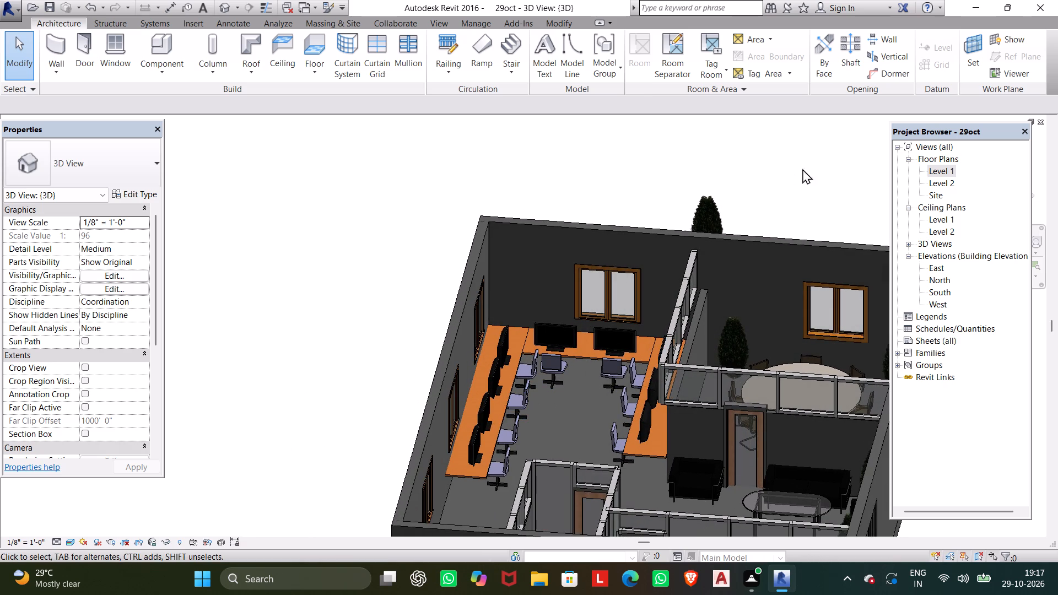
pyautogui.click(944, 171)
pyautogui.click(944, 171)
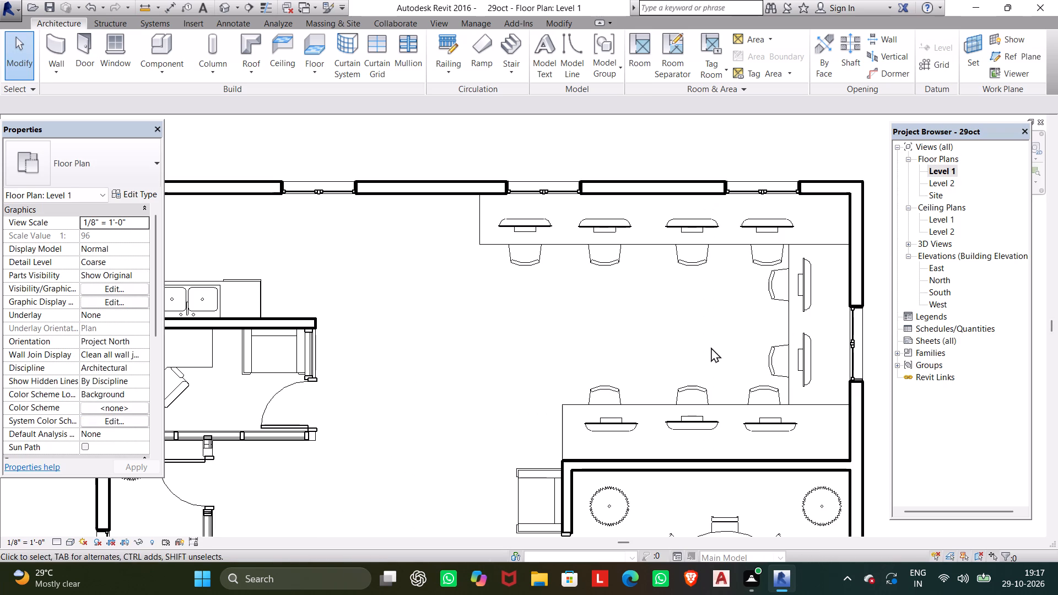
pyautogui.click(515, 264)
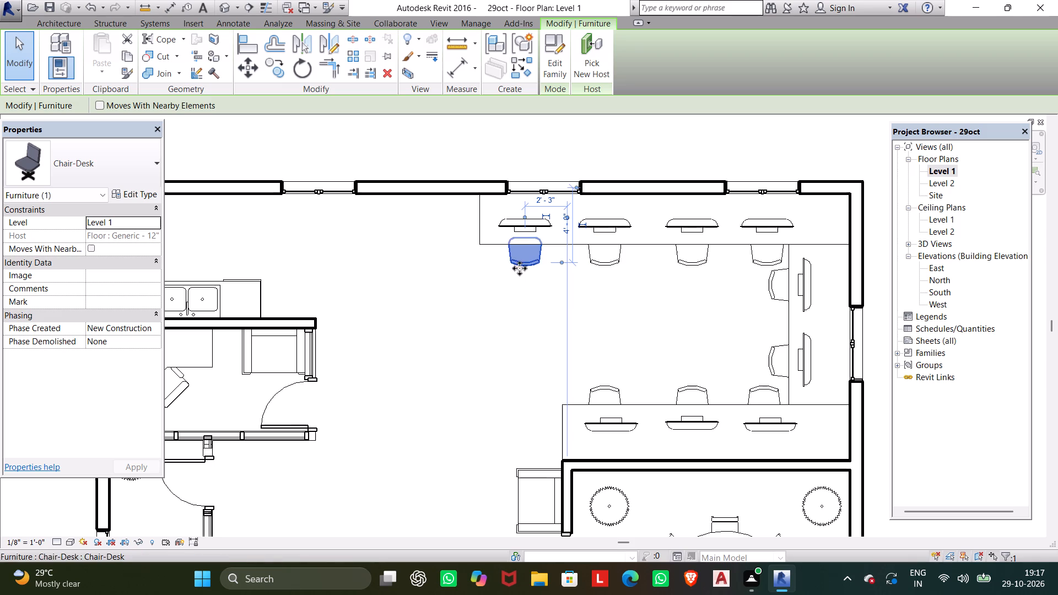
pyautogui.click(497, 275)
pyautogui.moveTo(460, 261); pyautogui.dragTo(580, 271)
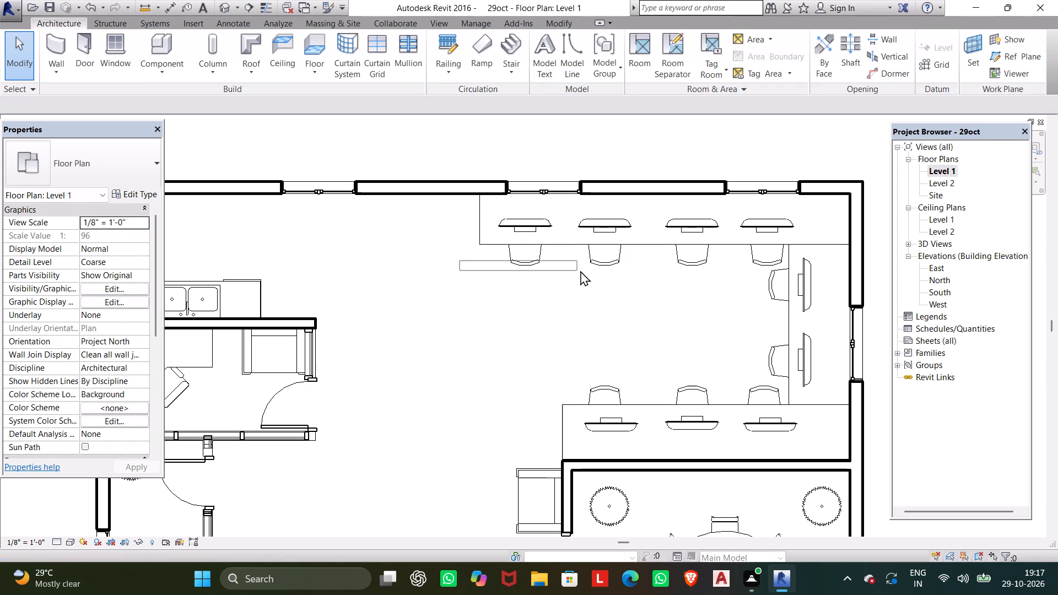
pyautogui.moveTo(580, 271); pyautogui.dragTo(772, 266)
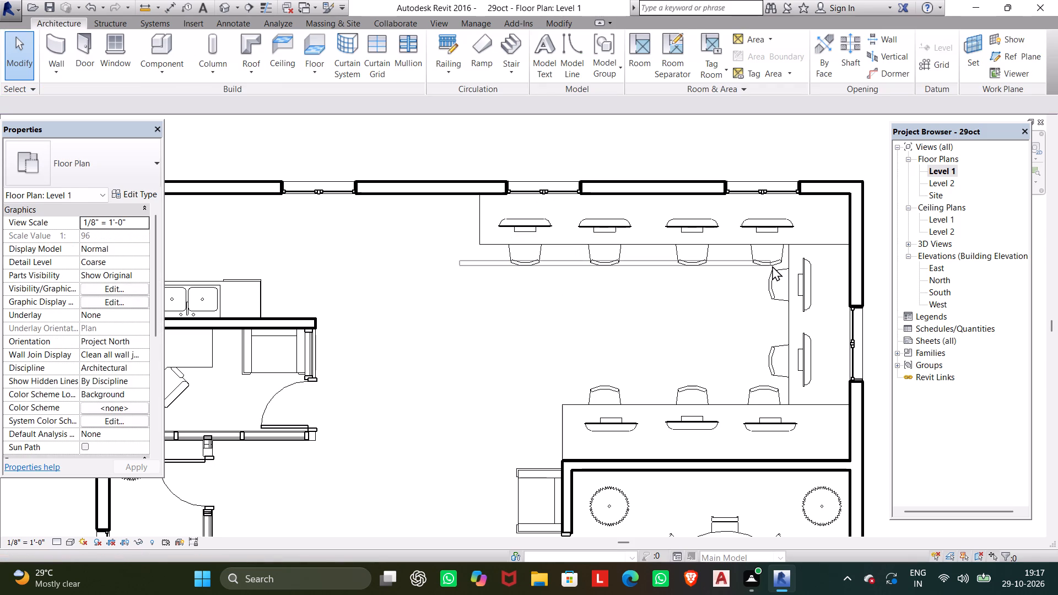
pyautogui.moveTo(772, 266); pyautogui.dragTo(769, 263)
pyautogui.moveTo(487, 264); pyautogui.dragTo(749, 257)
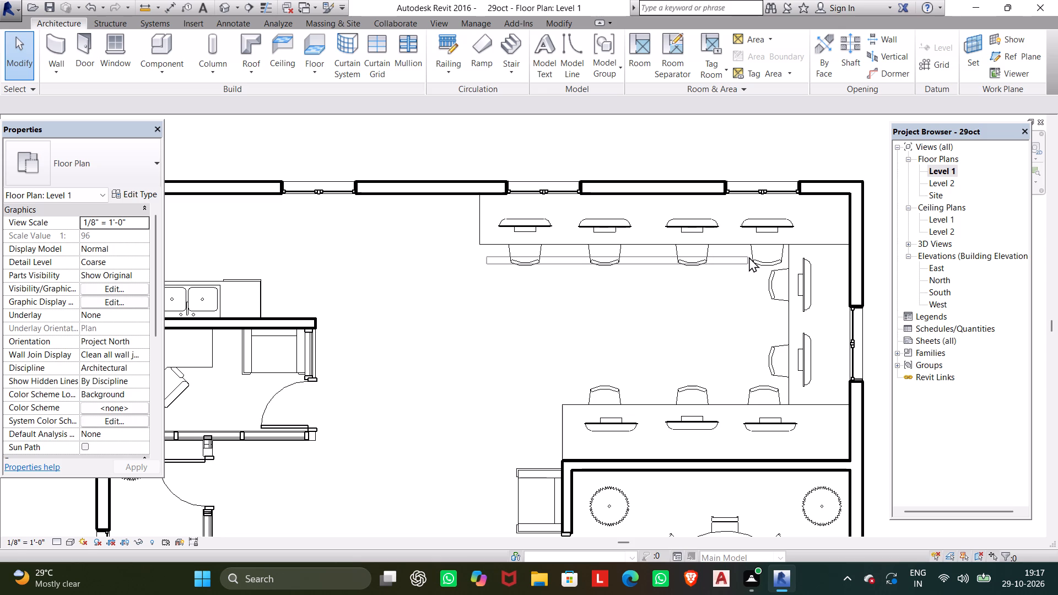
pyautogui.moveTo(749, 257); pyautogui.dragTo(756, 257)
pyautogui.moveTo(751, 272); pyautogui.dragTo(581, 253)
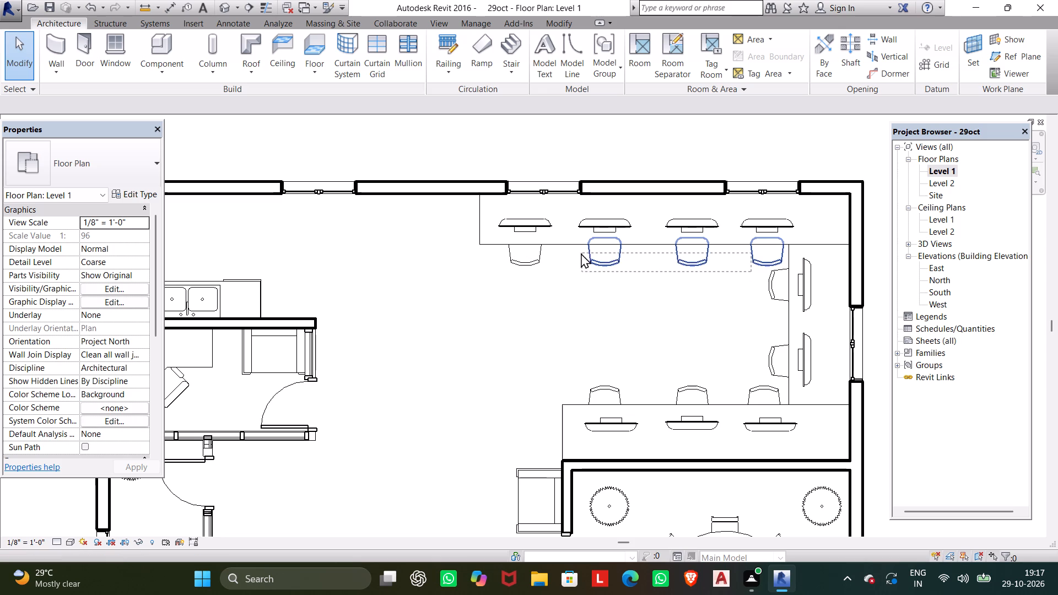
pyautogui.moveTo(581, 253); pyautogui.dragTo(508, 257)
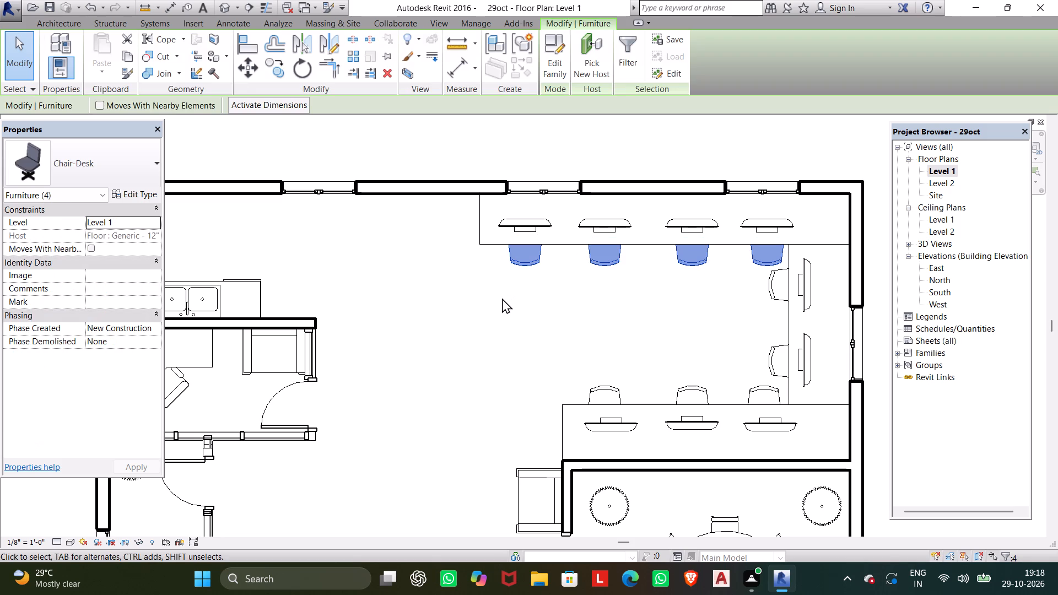
pyautogui.press('Up')
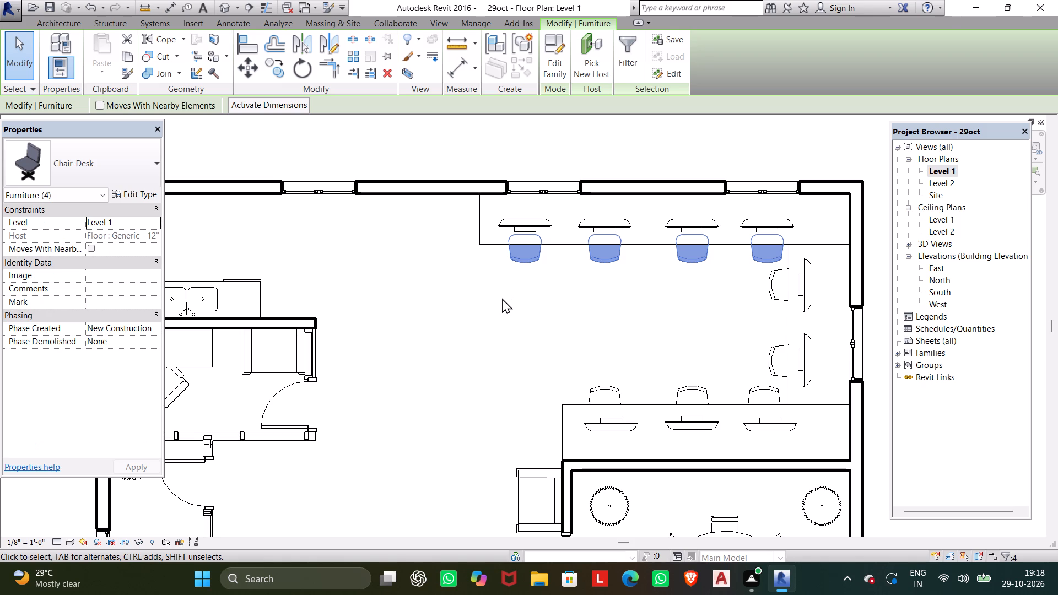
pyautogui.press('Escape')
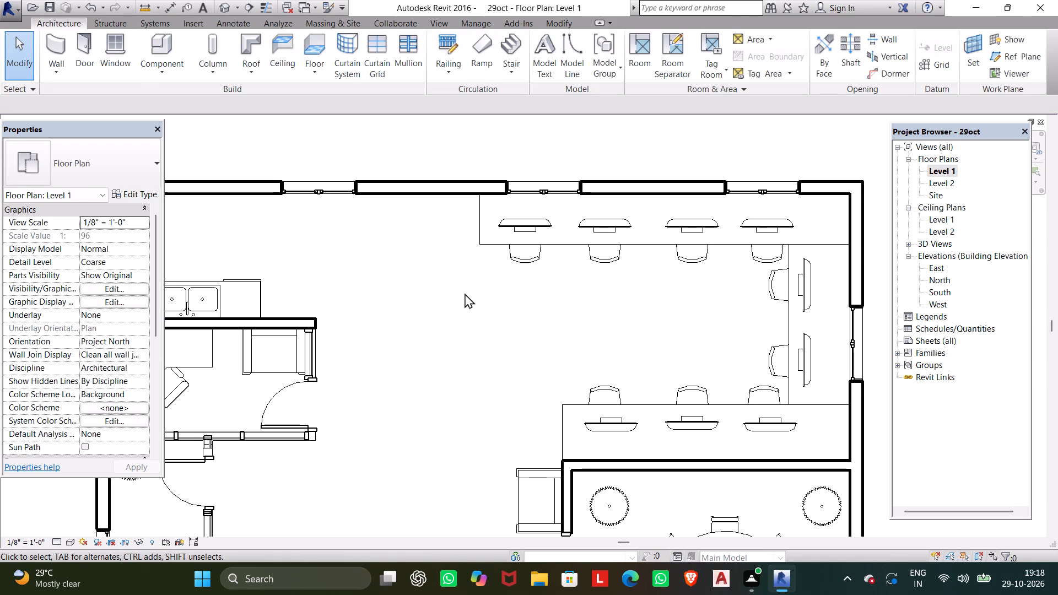
# Nudge the two desk chairs at the end-wall counter slightly closer to that counter.
pyautogui.moveTo(746, 269); pyautogui.dragTo(779, 315)
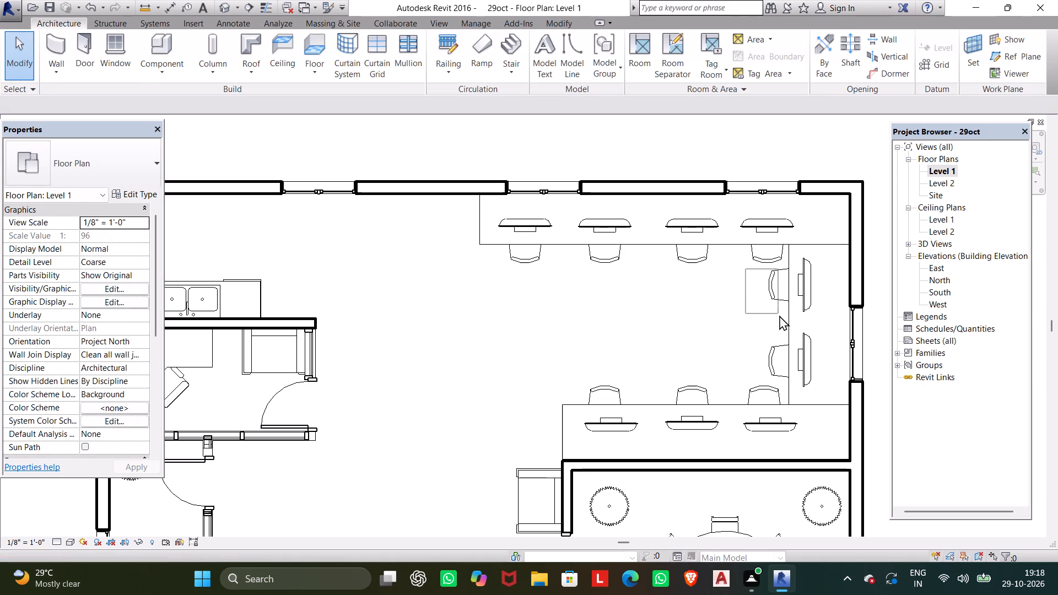
pyautogui.moveTo(779, 315); pyautogui.dragTo(777, 363)
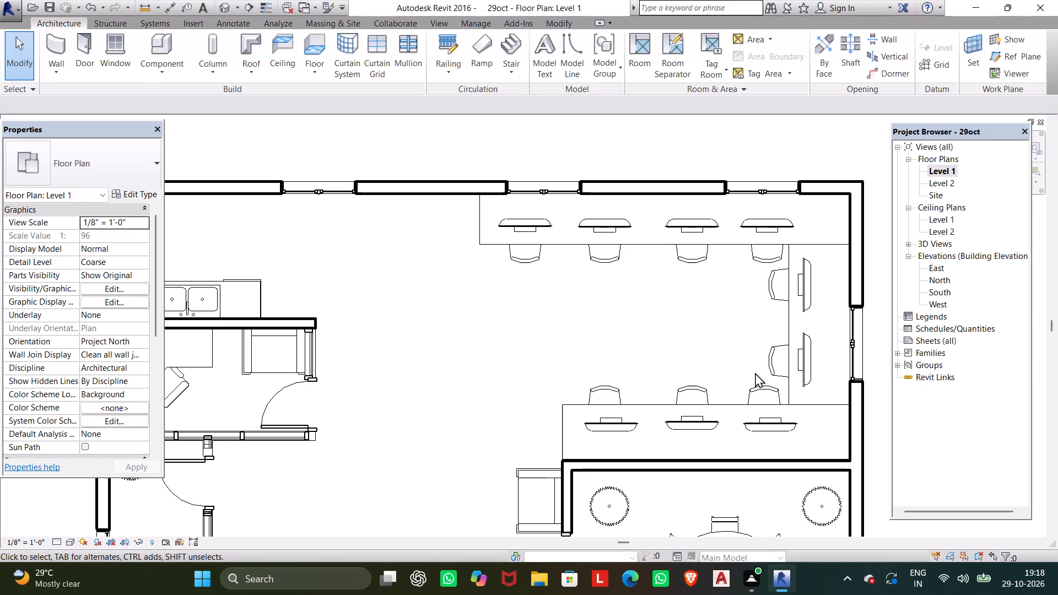
pyautogui.moveTo(757, 372); pyautogui.dragTo(780, 293)
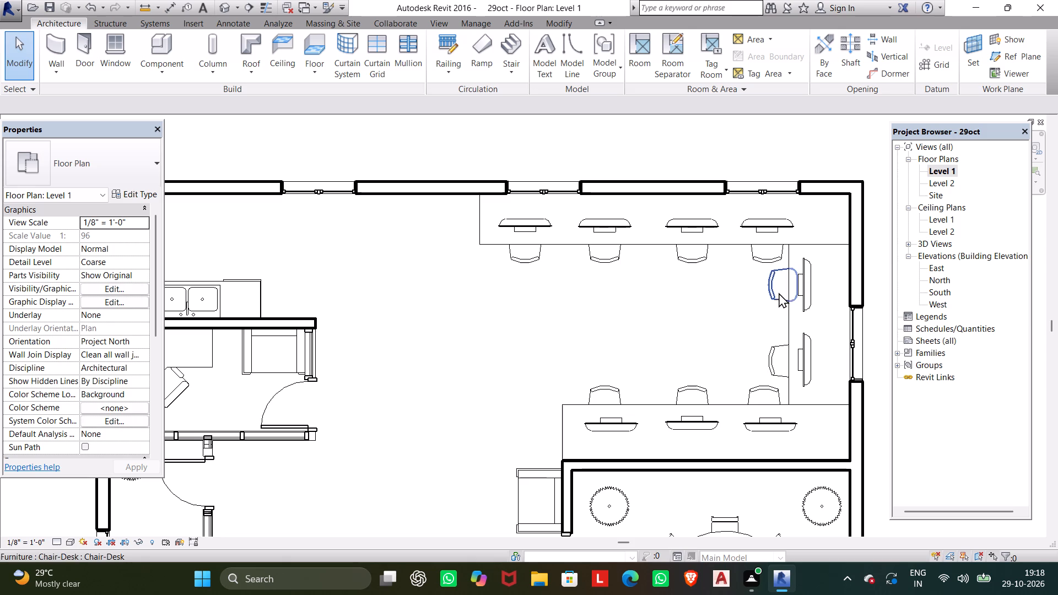
pyautogui.click(771, 349)
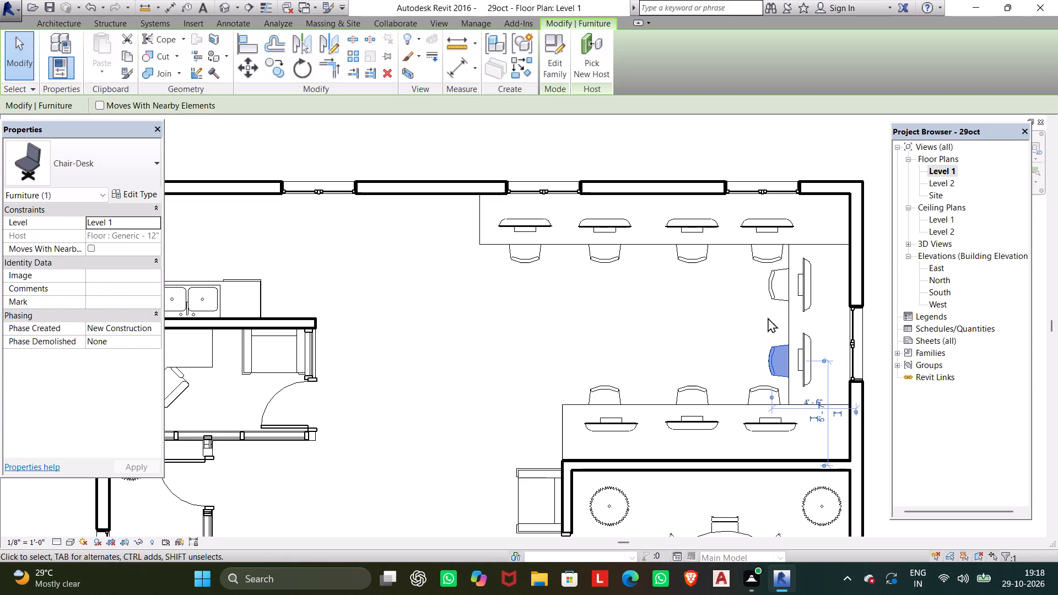
pyautogui.click(774, 296)
pyautogui.scroll(5, 745, 382)
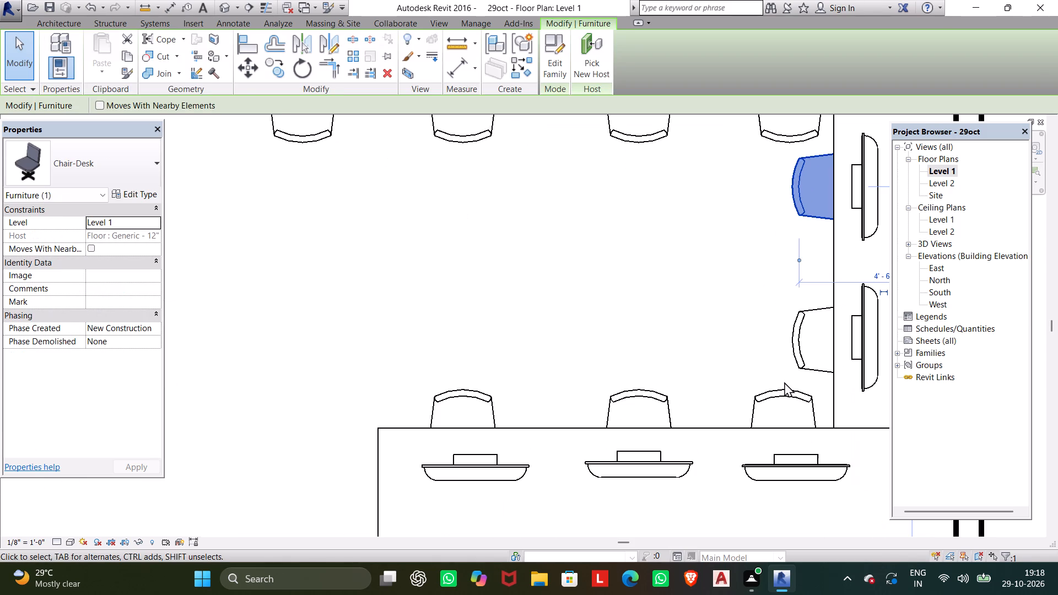
pyautogui.moveTo(800, 378); pyautogui.dragTo(770, 342)
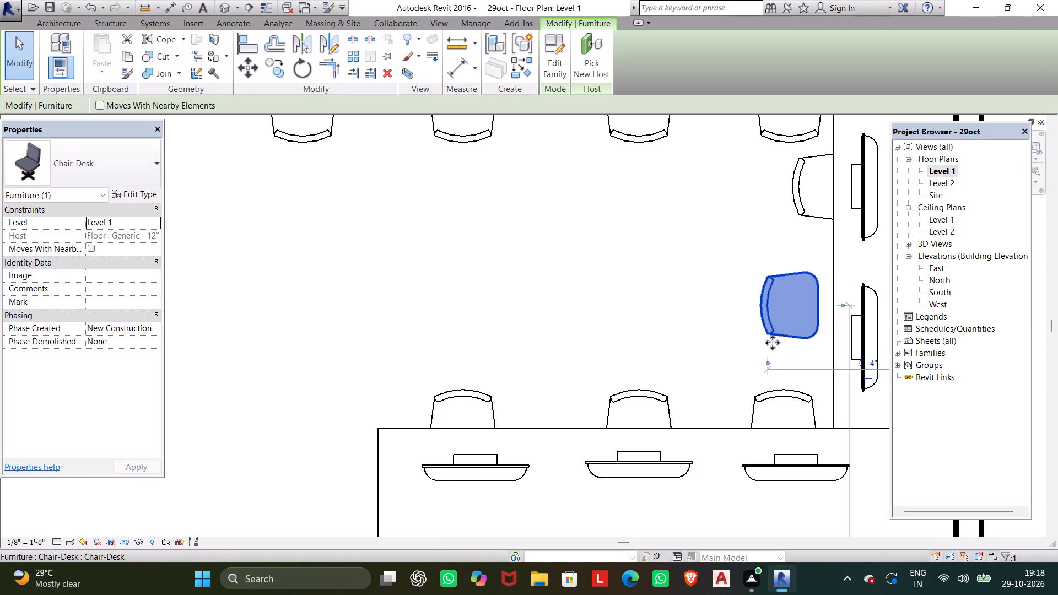
pyautogui.hotkey('ctrl', 'z')
pyautogui.moveTo(781, 371); pyautogui.dragTo(792, 296)
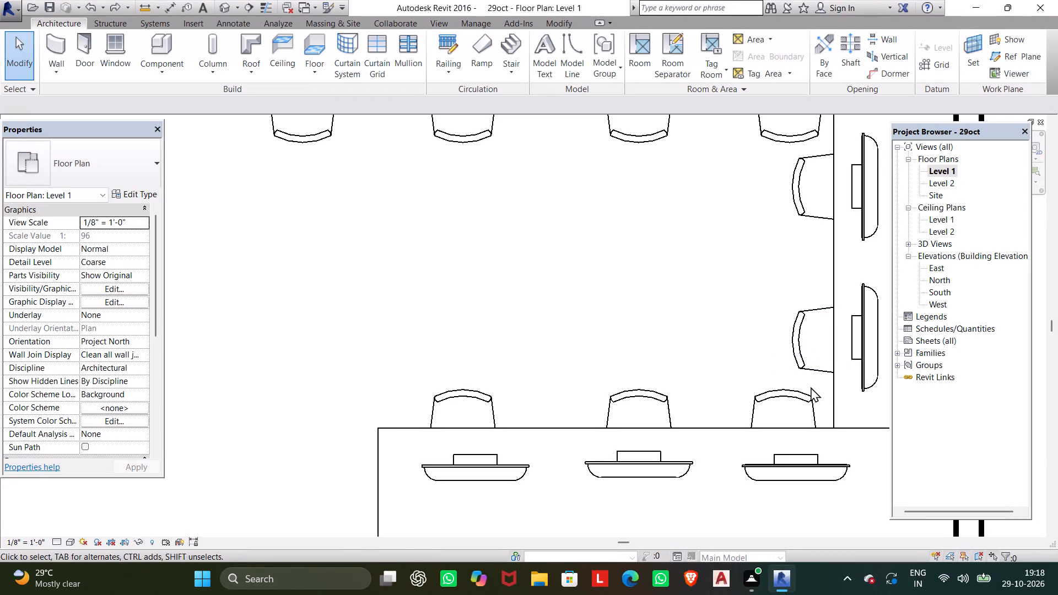
pyautogui.moveTo(811, 387); pyautogui.dragTo(760, 200)
pyautogui.press('Right')
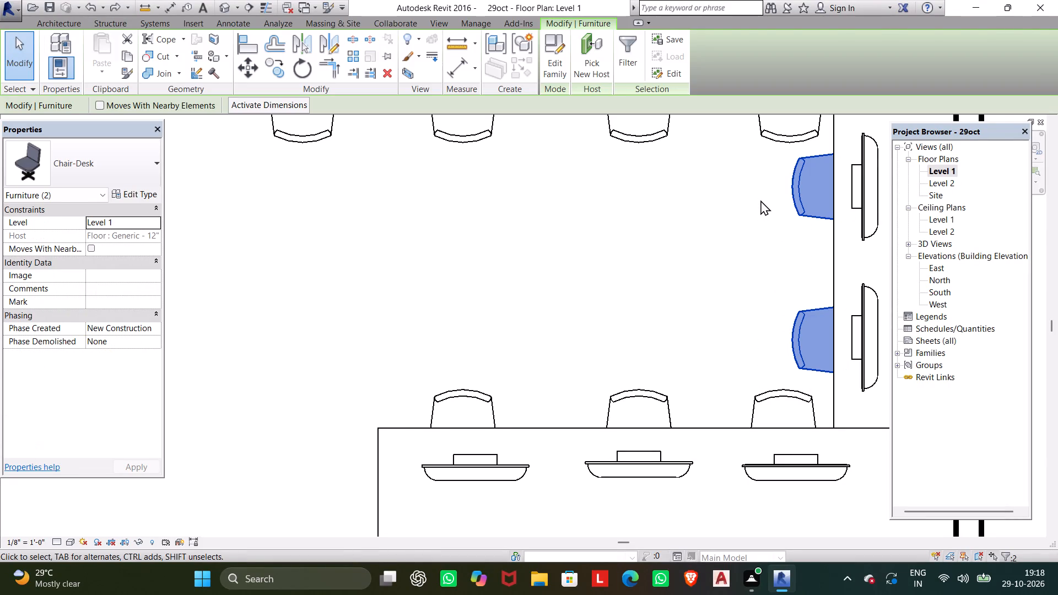
pyautogui.click(735, 232)
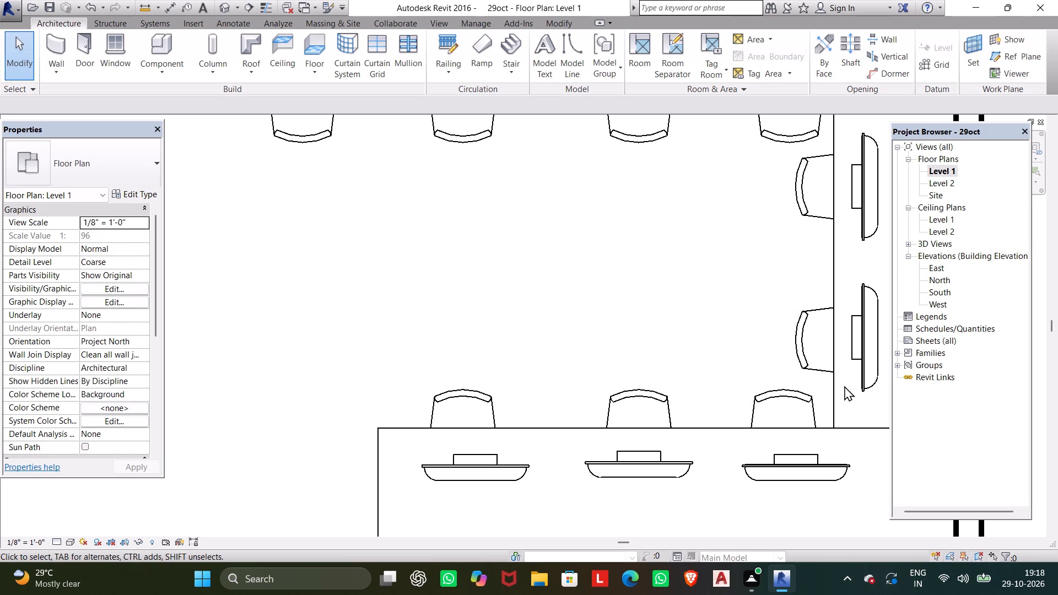
# Nudge the three desk chairs along the shorter counter opposite the long one slightly closer to it.
pyautogui.scroll(4, 812, 401)
pyautogui.moveTo(827, 395); pyautogui.dragTo(395, 336)
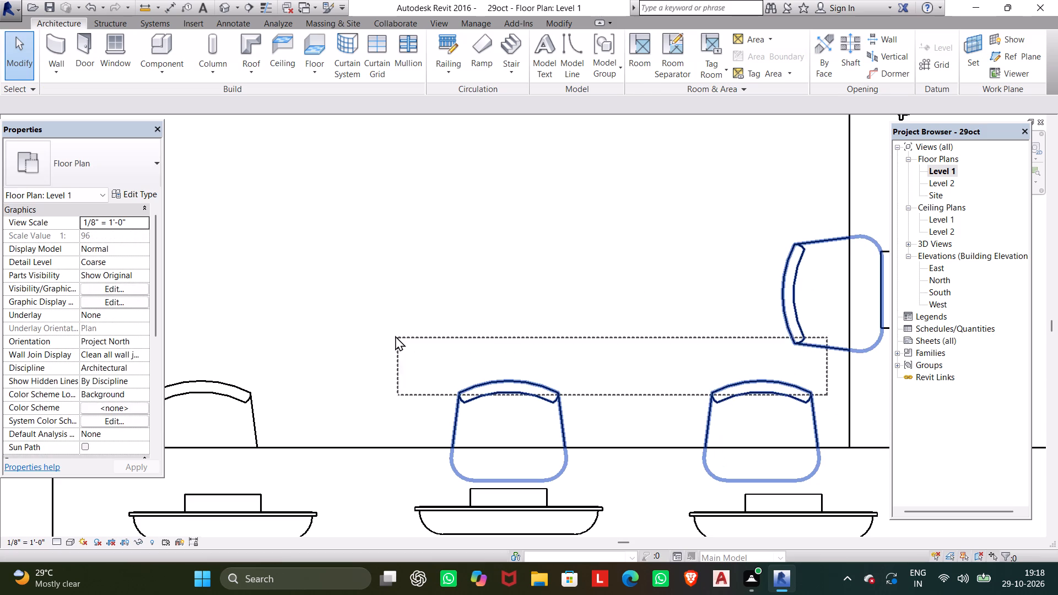
pyautogui.moveTo(395, 336); pyautogui.dragTo(172, 377)
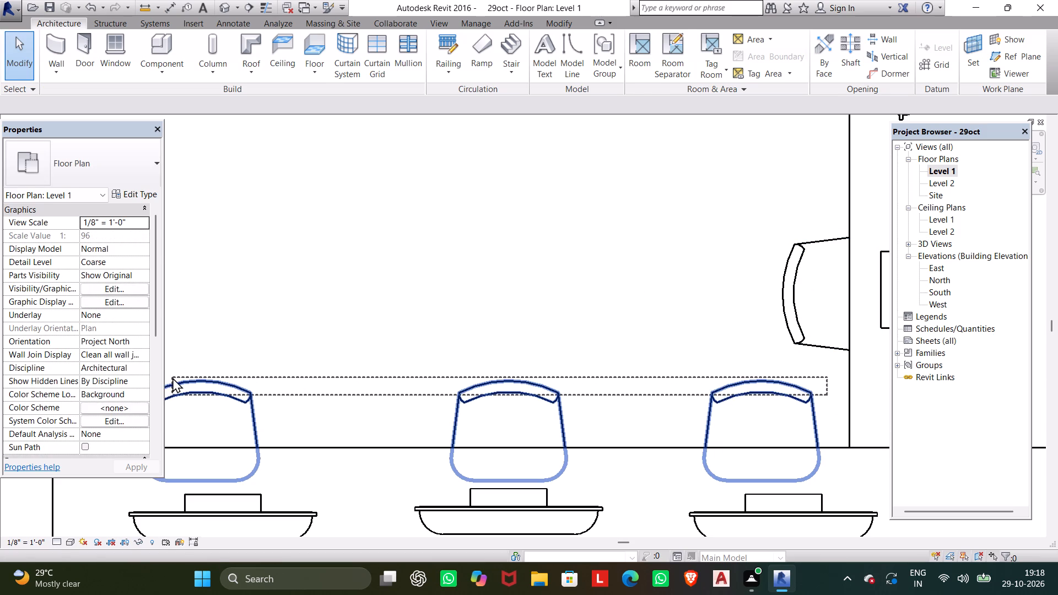
pyautogui.moveTo(172, 377); pyautogui.dragTo(174, 376)
pyautogui.scroll(-3, 242, 411)
pyautogui.moveTo(262, 400); pyautogui.dragTo(269, 402, button='middle')
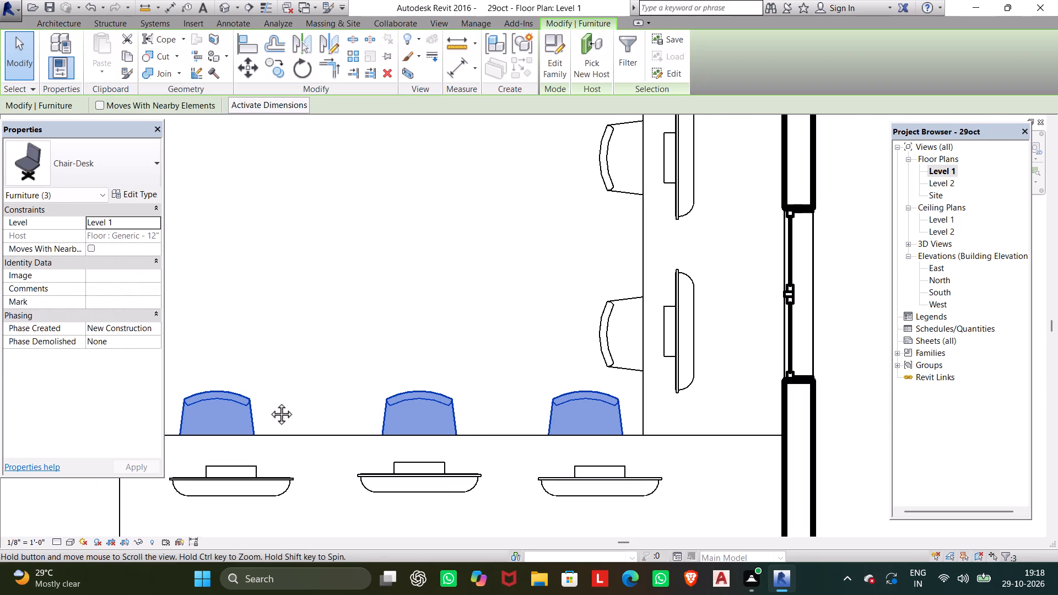
pyautogui.moveTo(269, 402); pyautogui.dragTo(333, 405, button='middle')
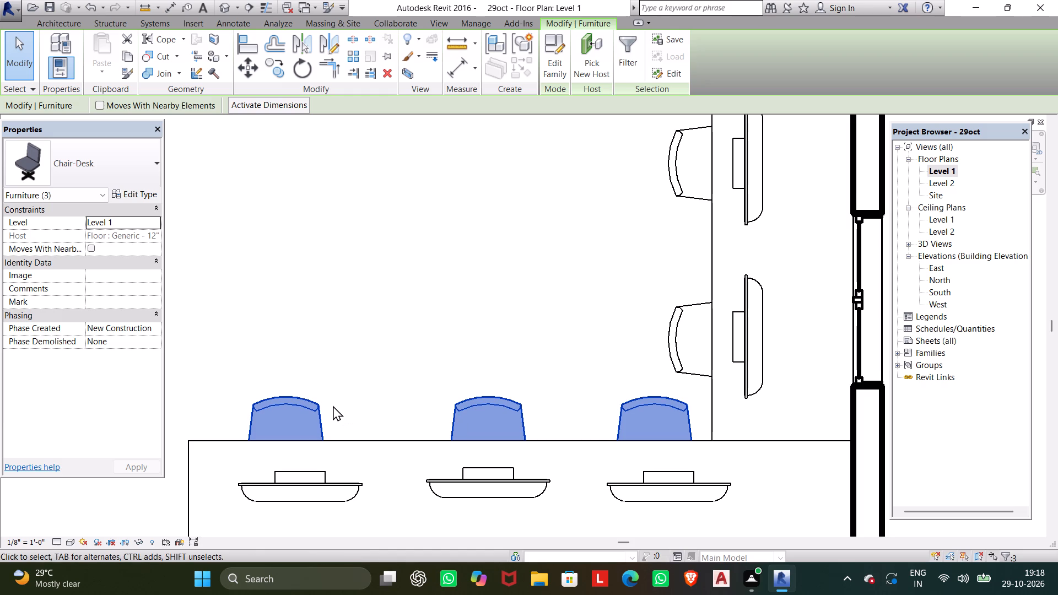
pyautogui.press('Down')
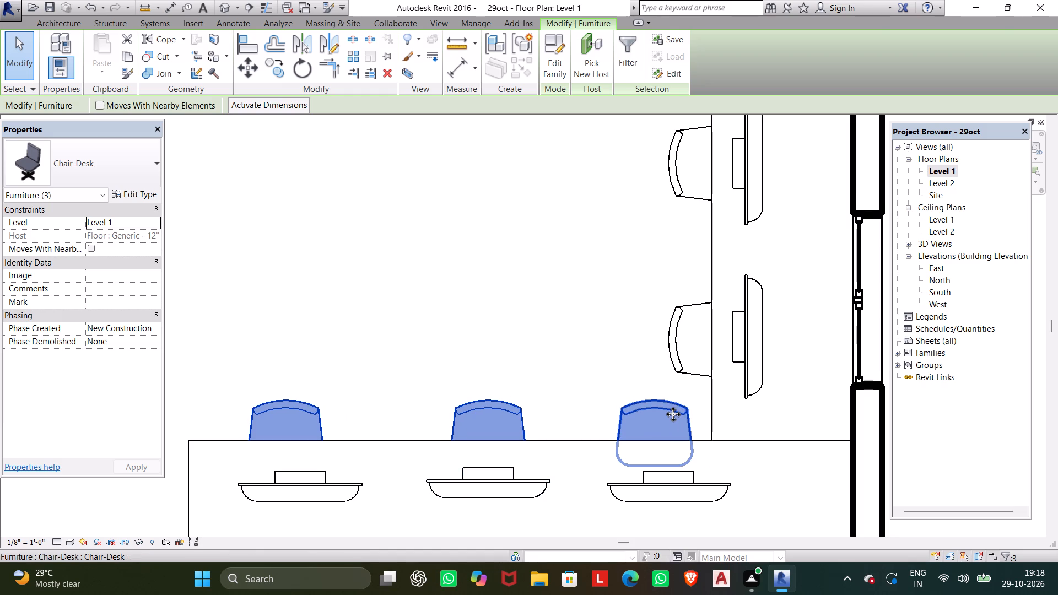
pyautogui.press('Escape')
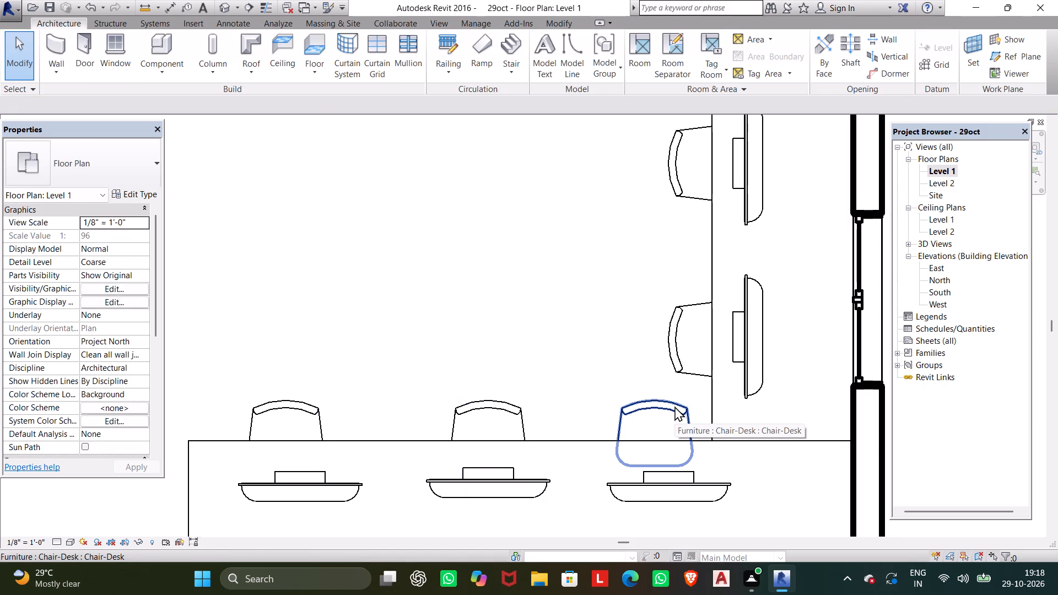
# Nudge the shorter counter's corner chair in line with its TV, about 4' 8" from the end wall, and slightly closer to the counter.
pyautogui.press('Right')
pyautogui.press('Right')
pyautogui.press('Right')
pyautogui.press('Right')
pyautogui.press('Right')
pyautogui.press('Right')
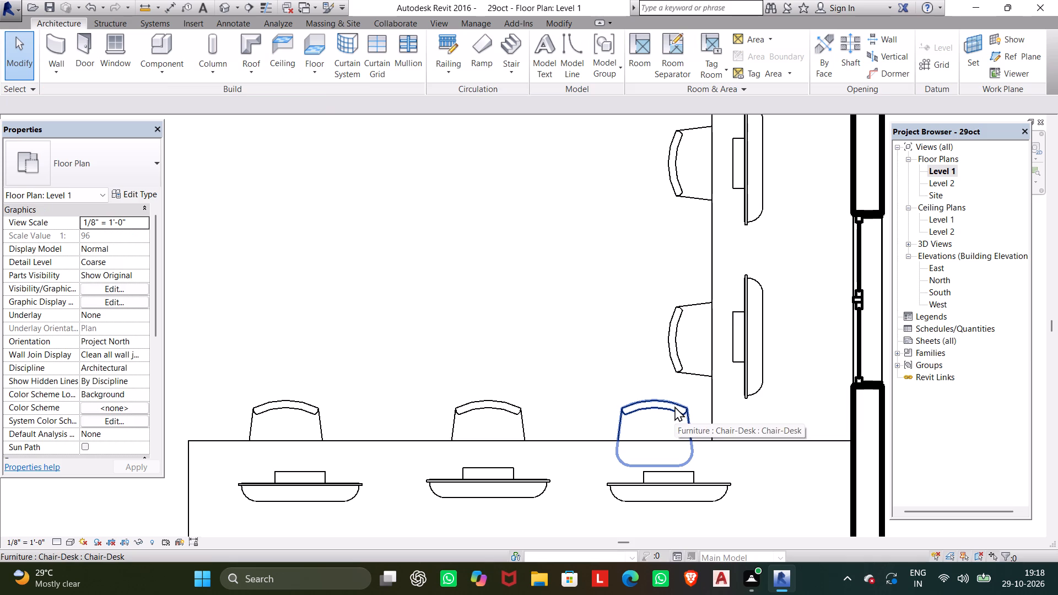
pyautogui.press('Escape')
pyautogui.click(674, 406)
pyautogui.press('Right')
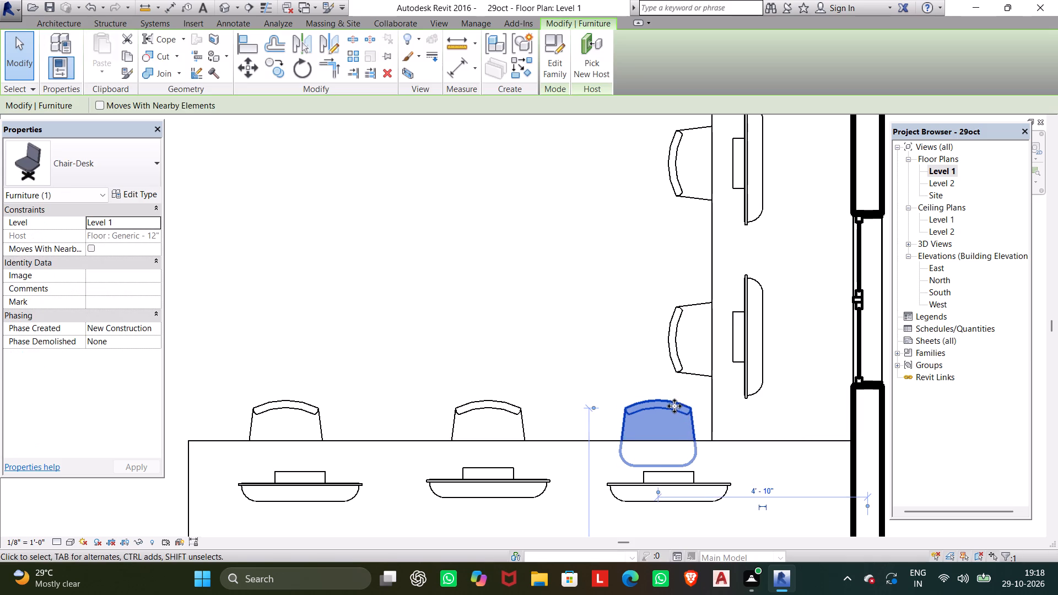
pyautogui.press('Right')
pyautogui.press('Right')
pyautogui.press('Down')
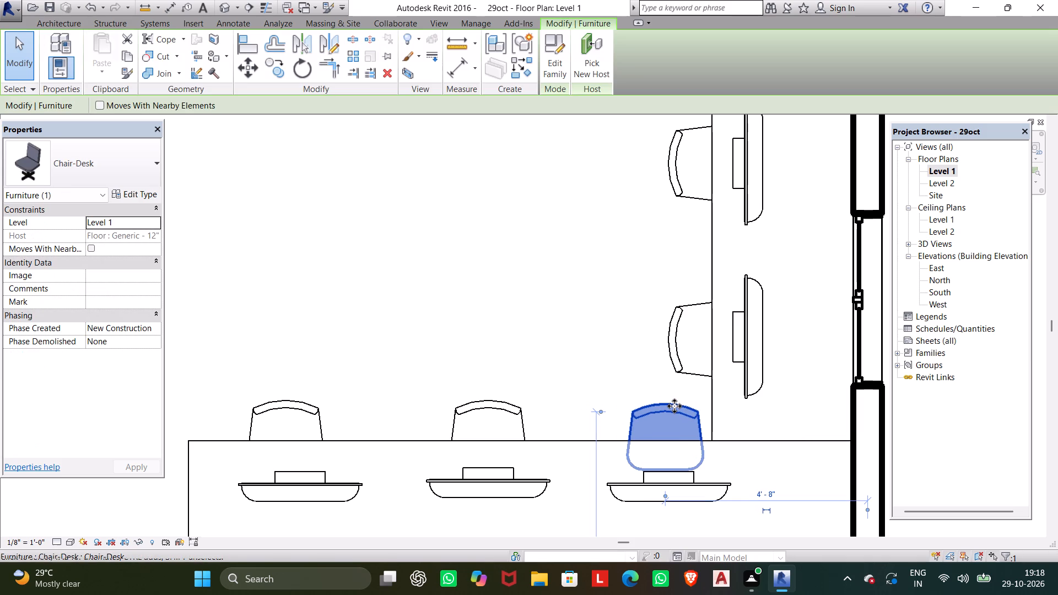
# Nudge the shorter counter's chair farthest from the end wall in line with its TV, about 13' 1" from that wall, and closer to the counter.
pyautogui.click(503, 414)
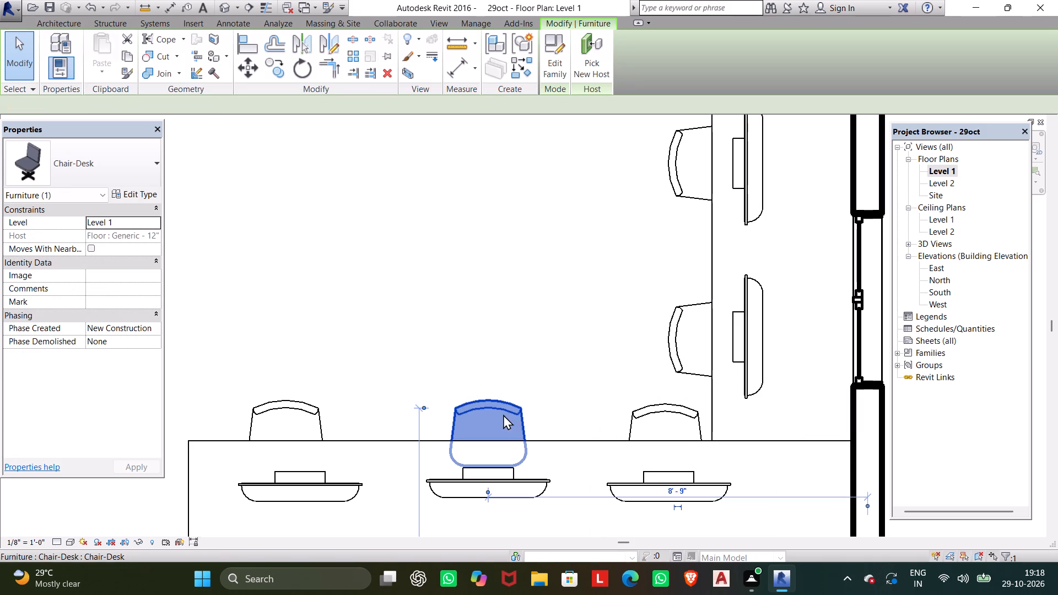
pyautogui.click(305, 419)
pyautogui.click(315, 399)
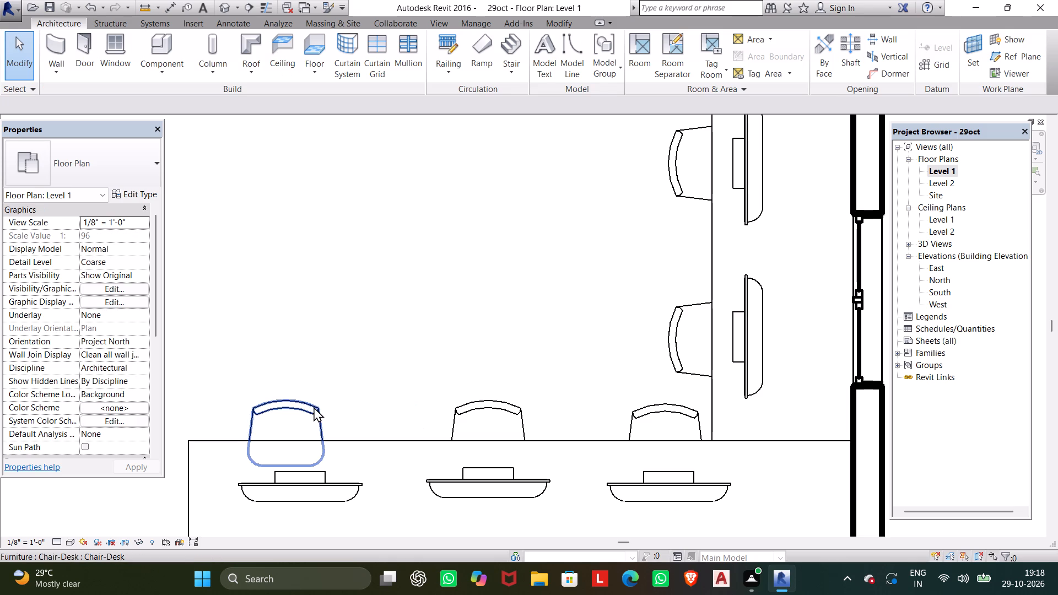
pyautogui.click(314, 407)
pyautogui.press('Right')
pyautogui.press('Right')
pyautogui.press('Right')
pyautogui.press('Right')
pyautogui.press('Right')
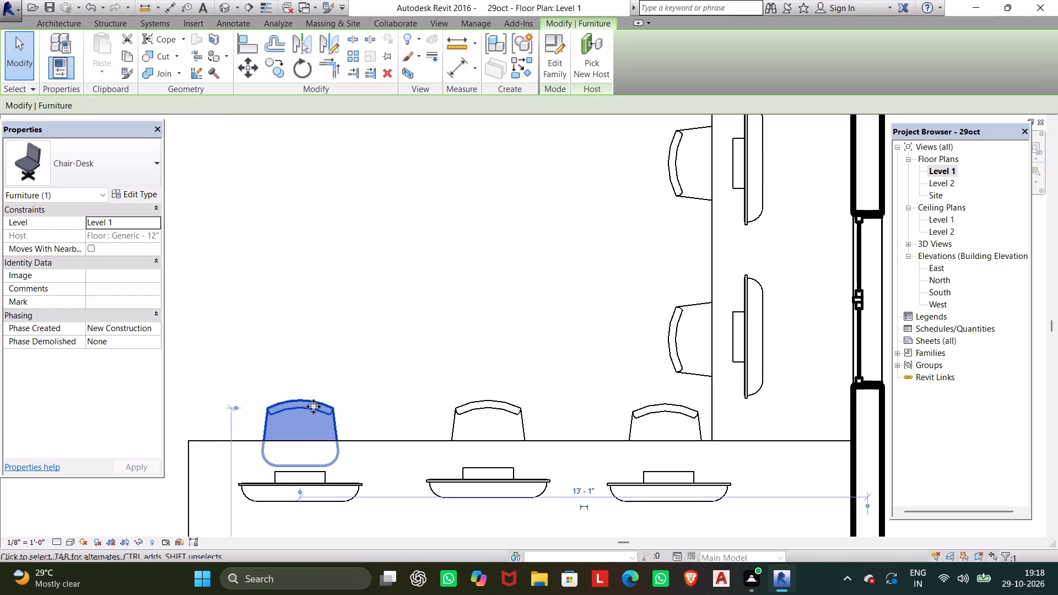
pyautogui.press('Left')
pyautogui.press('Down')
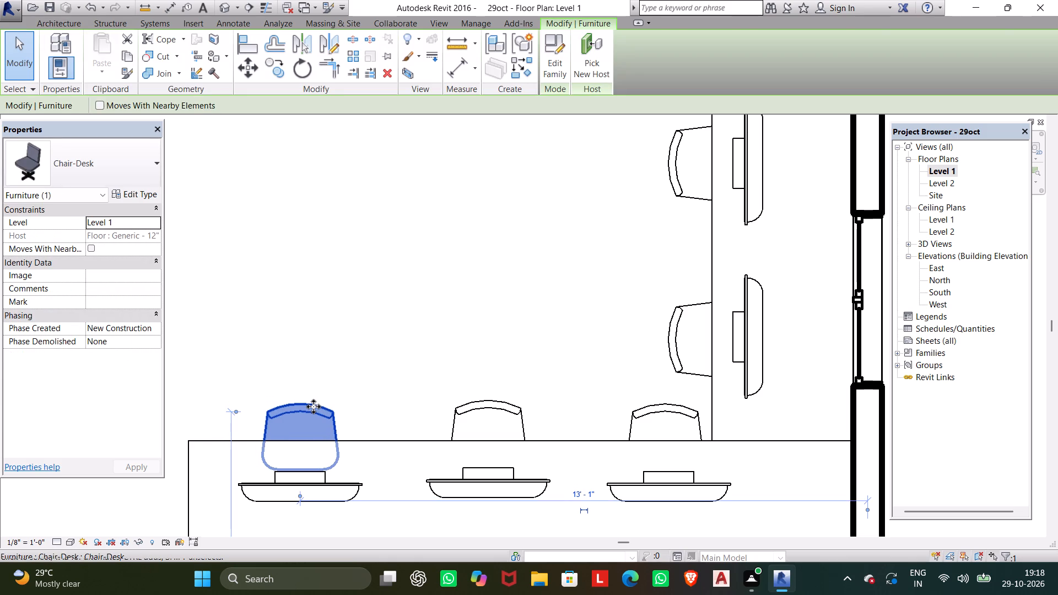
pyautogui.press('Escape')
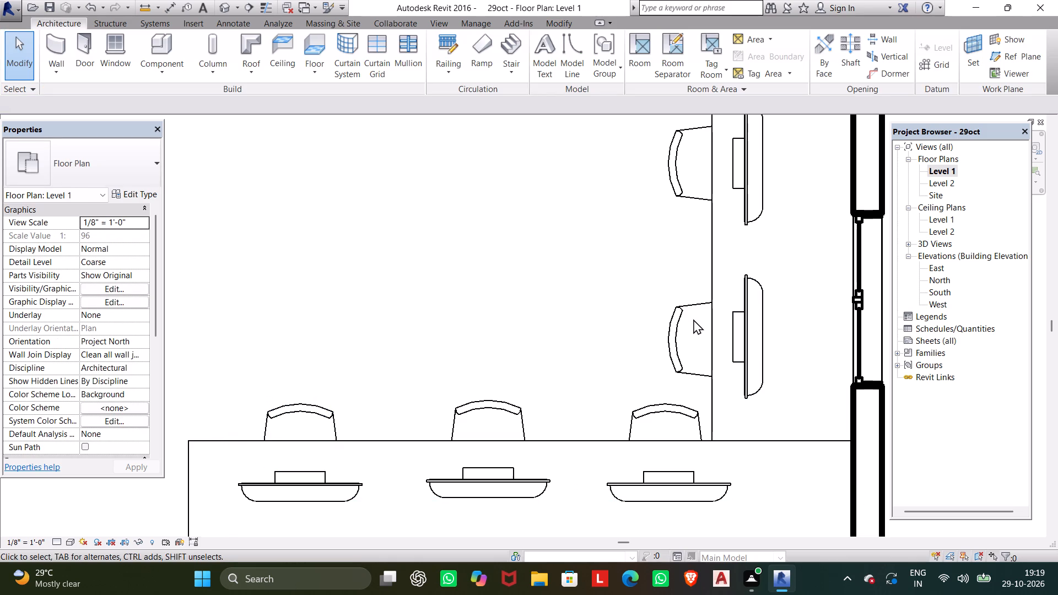
# Nudge the long counter's four desk chairs closer to it, about 4' 1" from the wall behind, the farthest from the end wall about 4' 0".
pyautogui.click(674, 330)
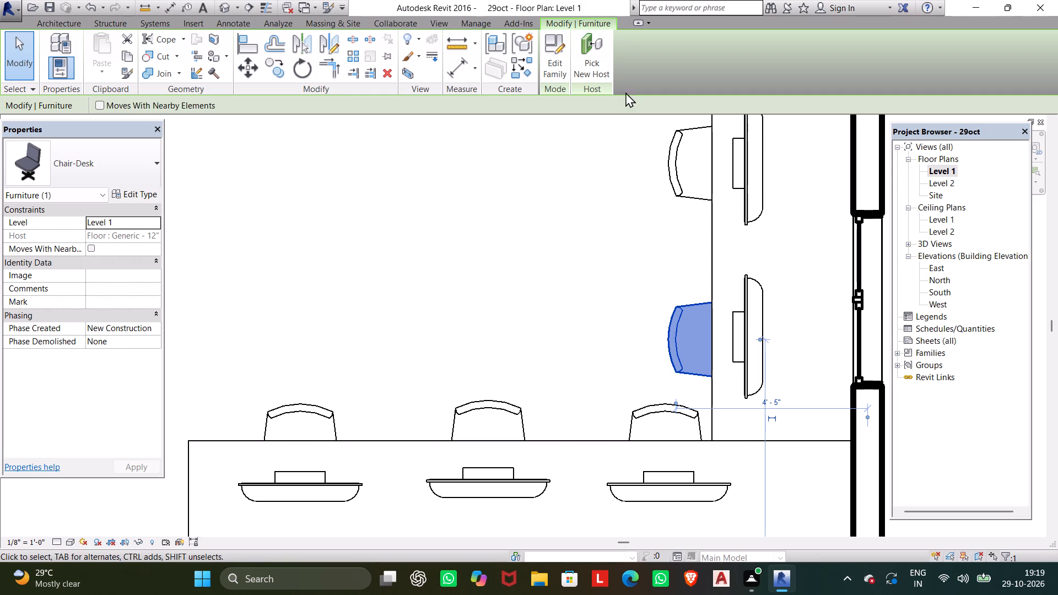
pyautogui.click(675, 164)
pyautogui.scroll(-1, 579, 182)
pyautogui.moveTo(577, 183); pyautogui.dragTo(588, 313, button='middle')
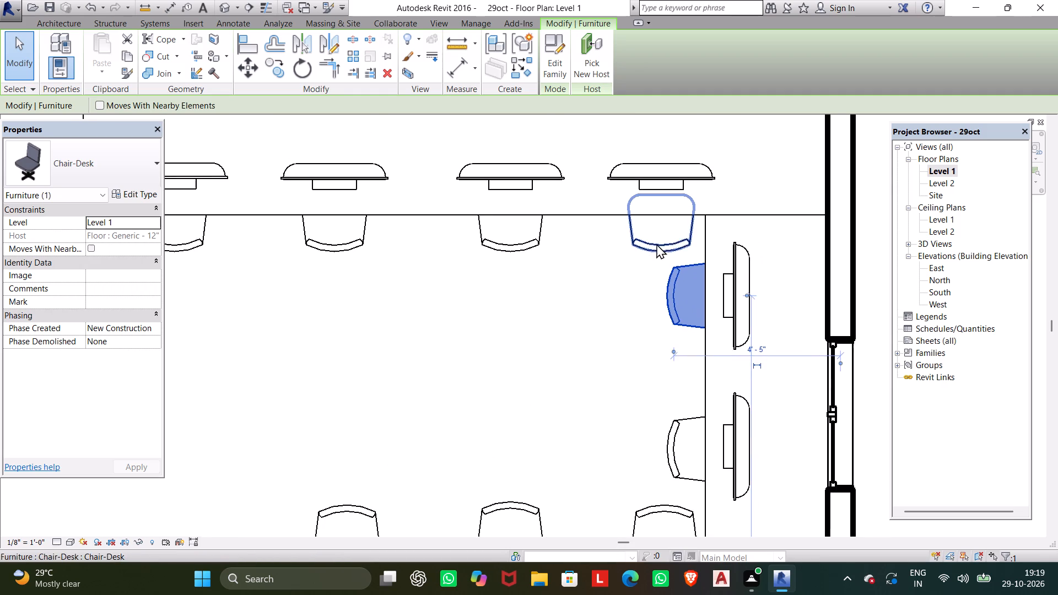
pyautogui.click(658, 243)
pyautogui.press('Up')
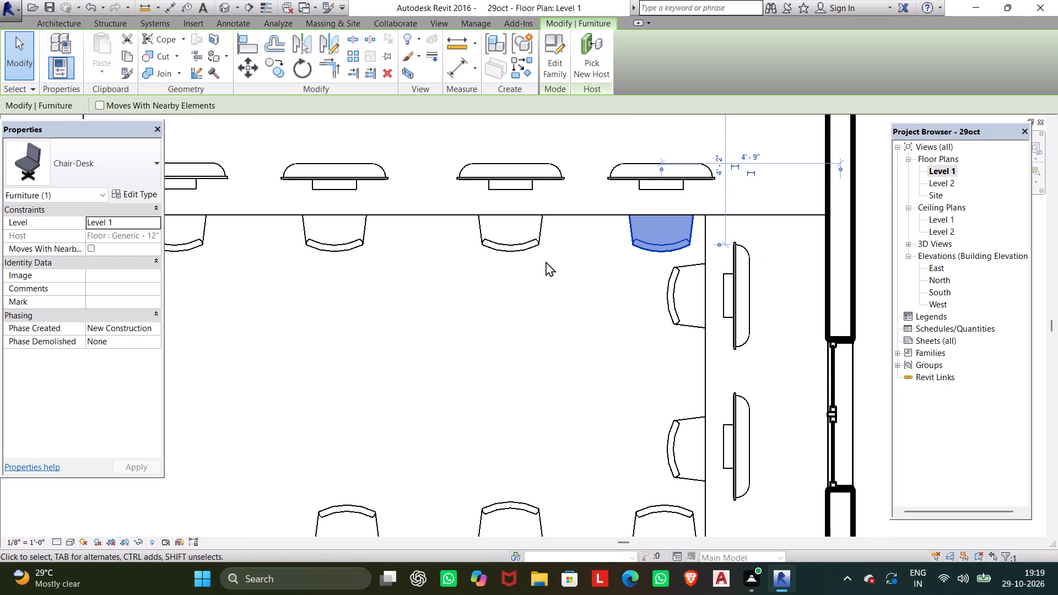
pyautogui.press('Up')
pyautogui.press('Down')
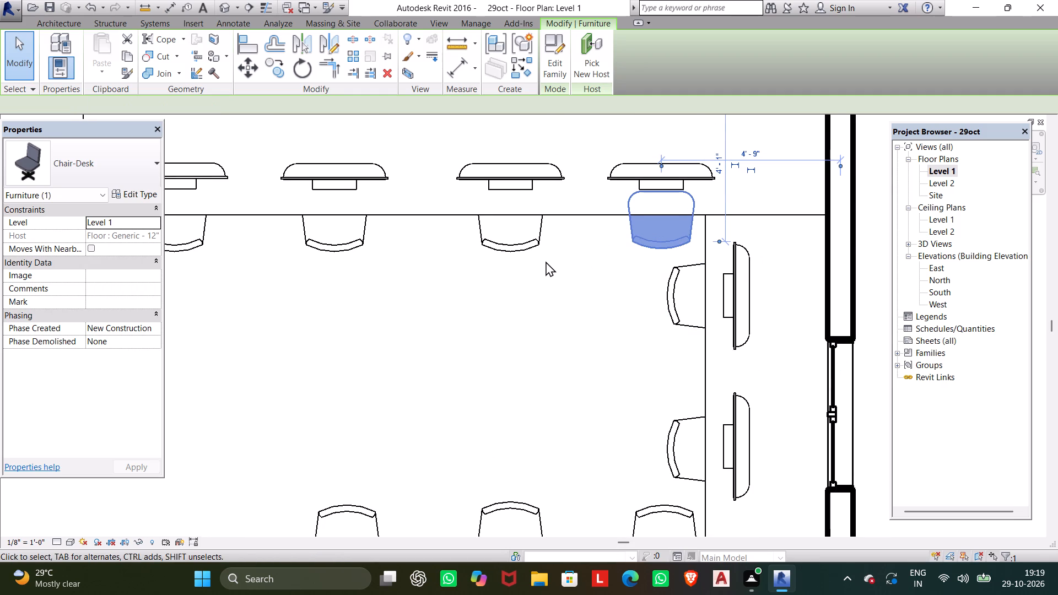
pyautogui.click(494, 249)
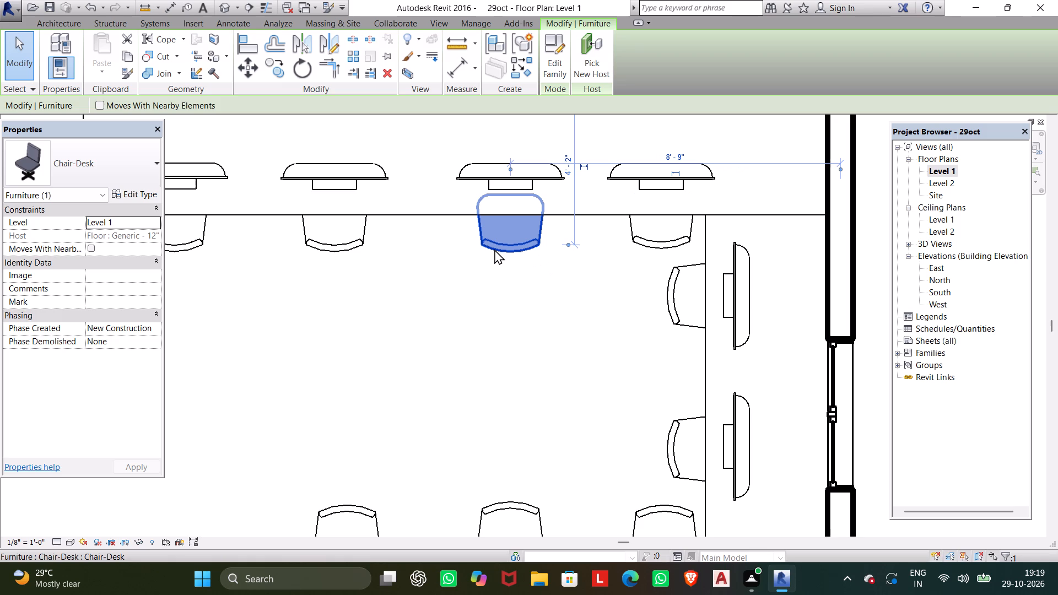
pyautogui.press('Up')
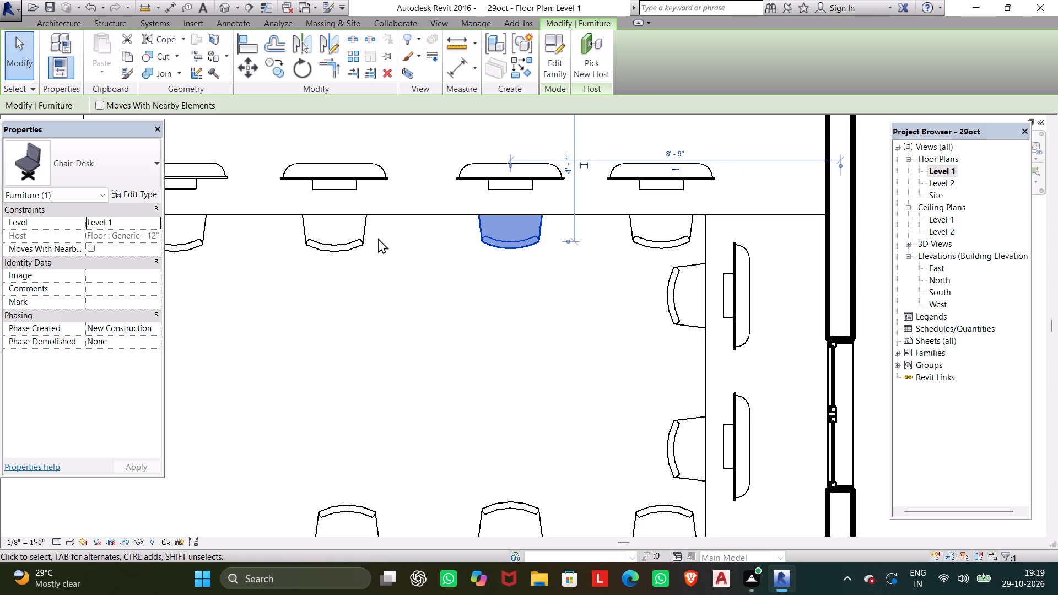
pyautogui.click(341, 246)
pyautogui.press('Up')
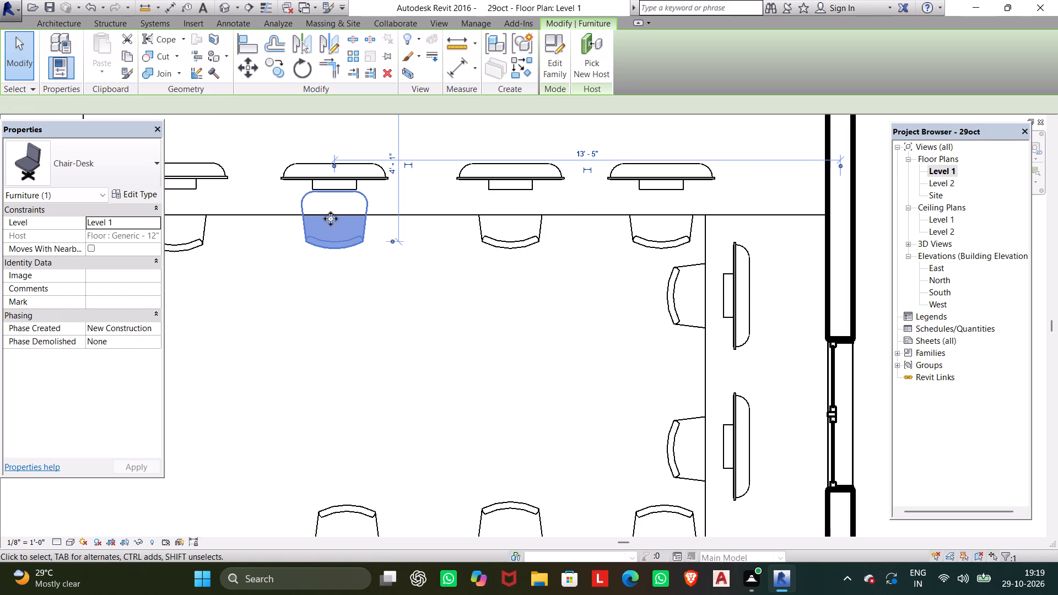
pyautogui.click(206, 232)
pyautogui.press('Up')
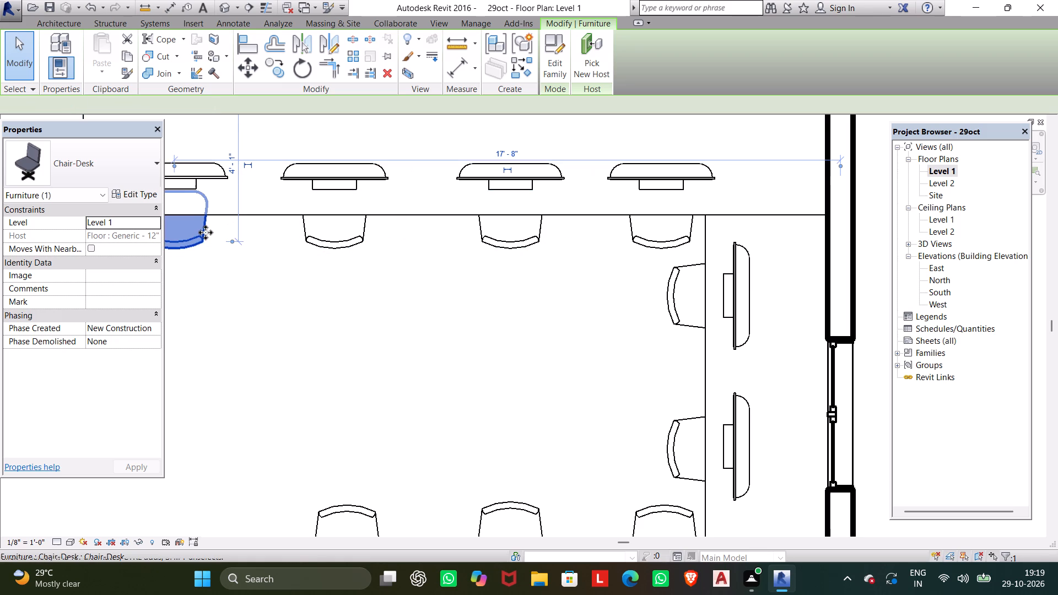
pyautogui.press('Up')
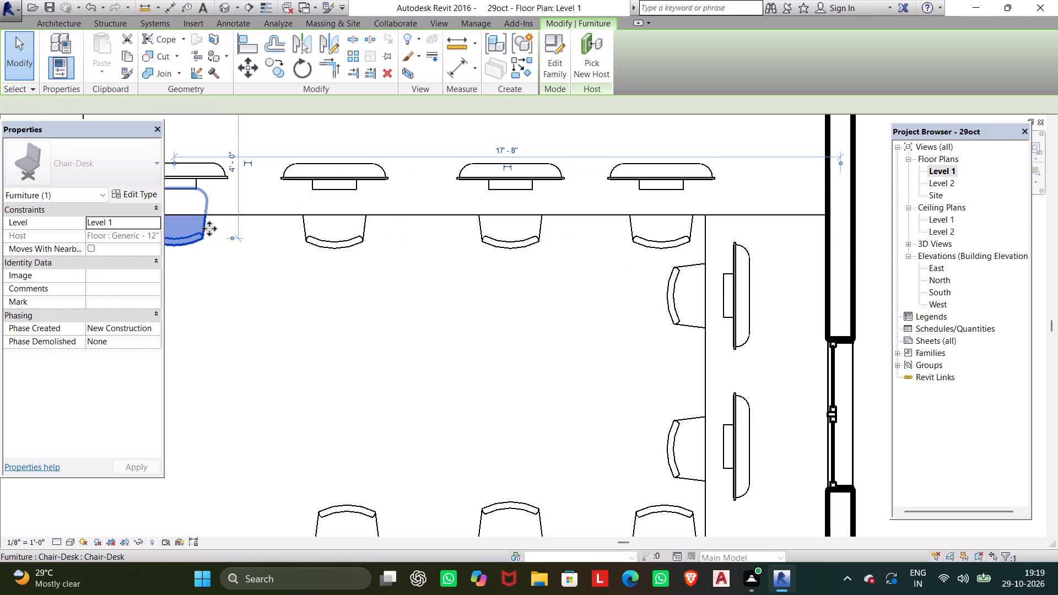
pyautogui.press('Escape')
# Switch to the default 3D view and delete the stray 7' Chinese Juniper tree standing outside the building.
pyautogui.scroll(-3, 417, 347)
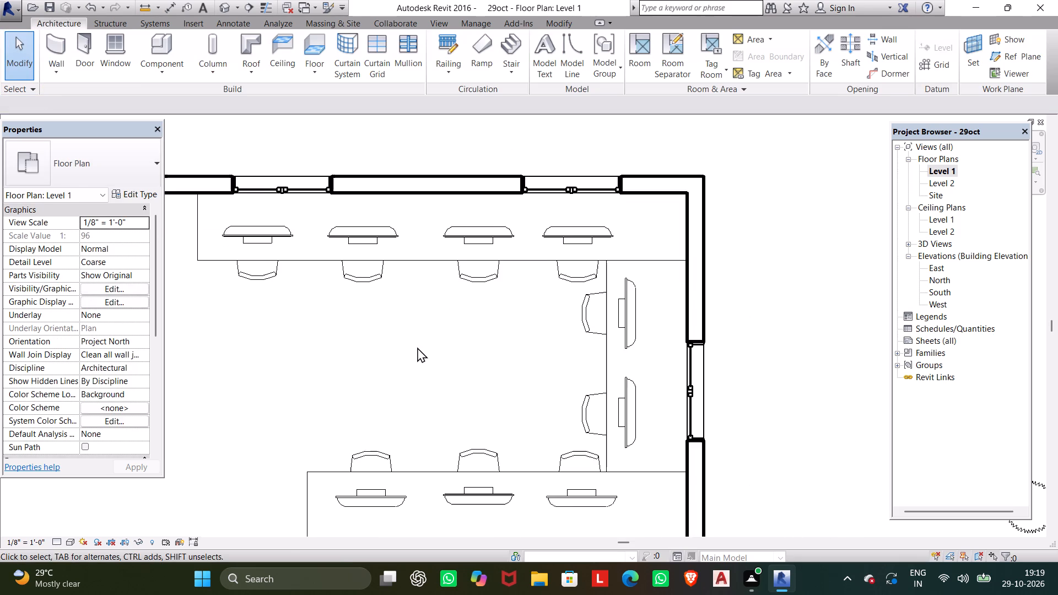
pyautogui.moveTo(425, 347); pyautogui.dragTo(515, 330, button='middle')
pyautogui.scroll(-2, 317, 282)
pyautogui.moveTo(317, 283); pyautogui.dragTo(378, 261, button='middle')
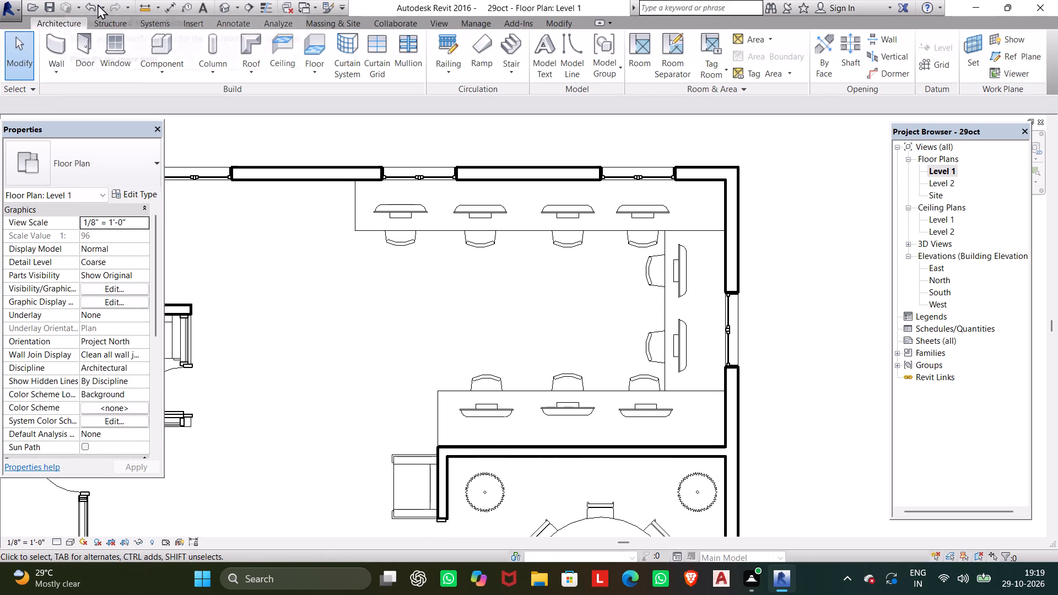
pyautogui.click(225, 2)
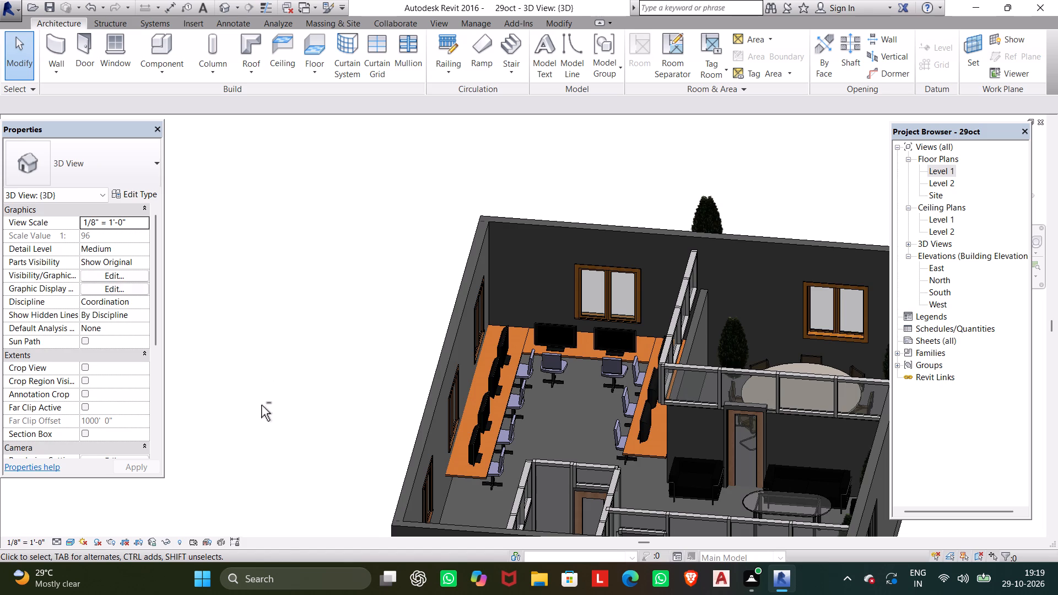
pyautogui.keyDown('shift'); pyautogui.moveTo(261, 405); pyautogui.dragTo(245, 382, button='middle'); pyautogui.keyUp('shift')
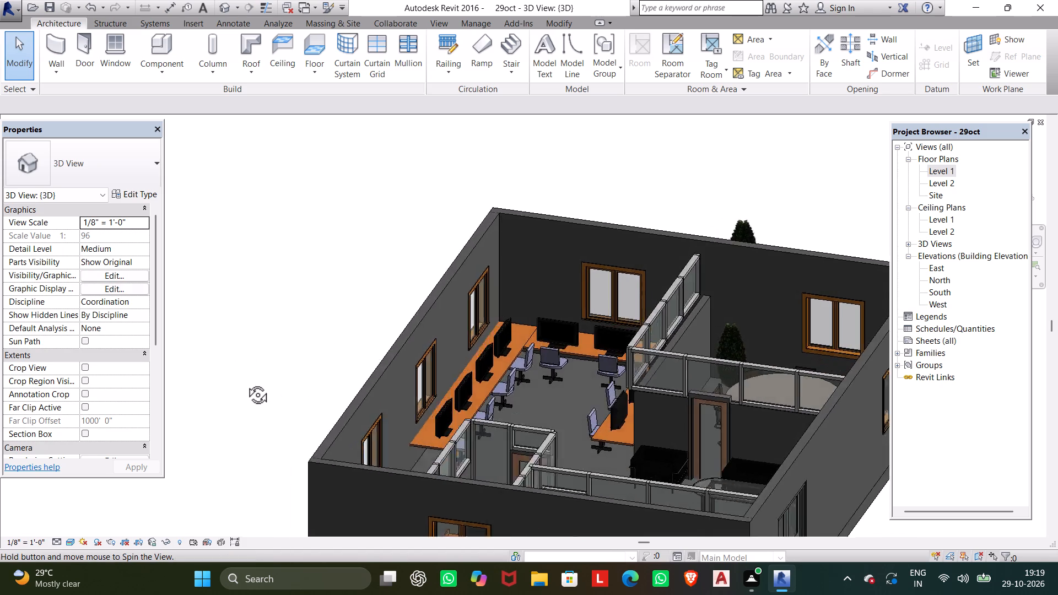
pyautogui.keyDown('shift'); pyautogui.moveTo(245, 382); pyautogui.dragTo(422, 430, button='middle'); pyautogui.keyUp('shift')
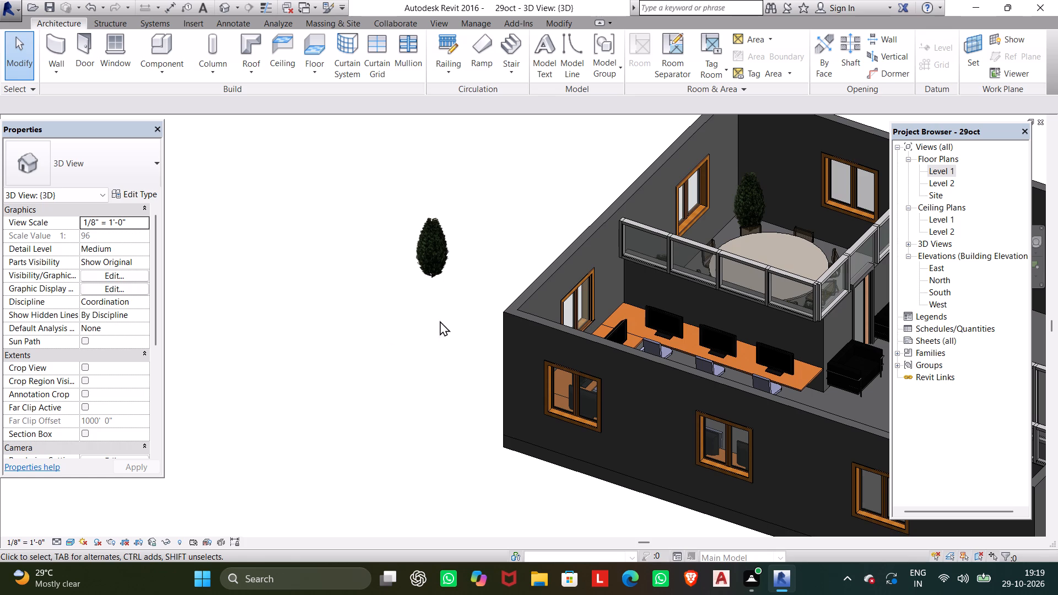
pyautogui.click(455, 316)
pyautogui.click(424, 247)
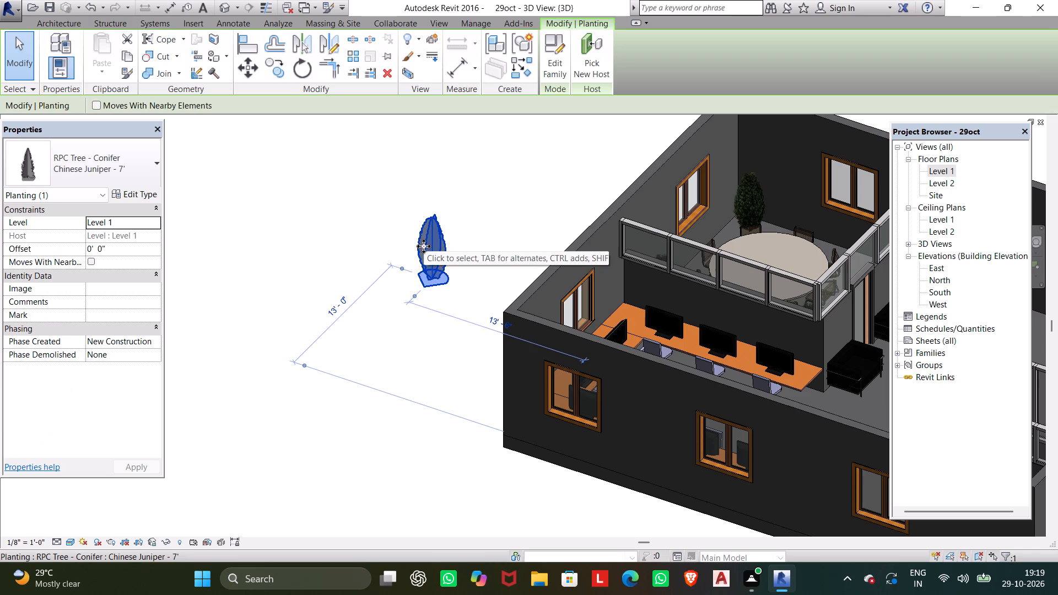
pyautogui.press('Delete')
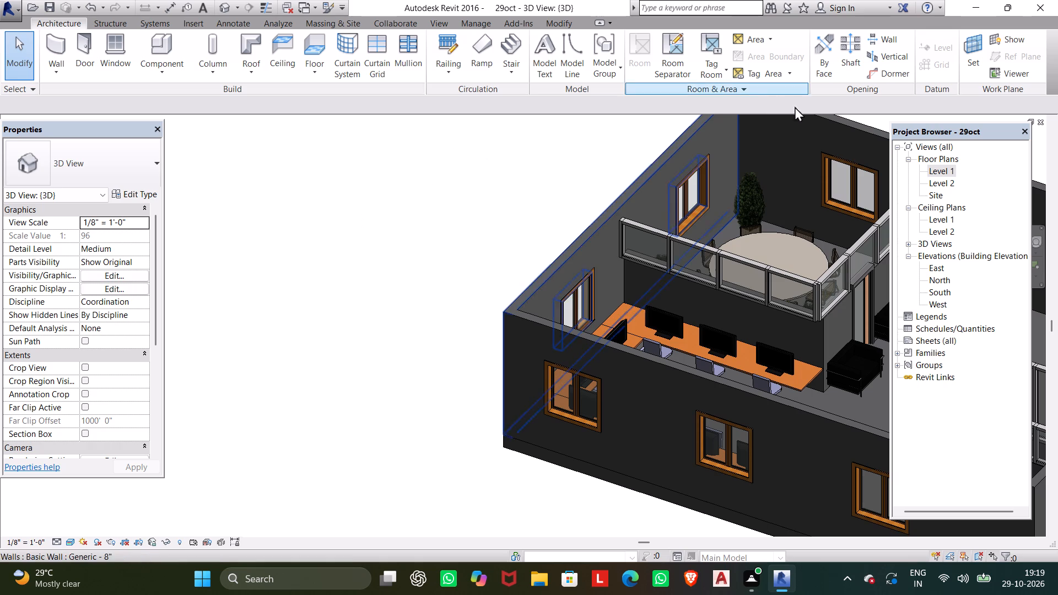
# Examine the furnished rooms and the building's exterior from several angles in the 3D view.
pyautogui.keyDown('shift'); pyautogui.moveTo(323, 316); pyautogui.dragTo(407, 361, button='middle'); pyautogui.keyUp('shift')
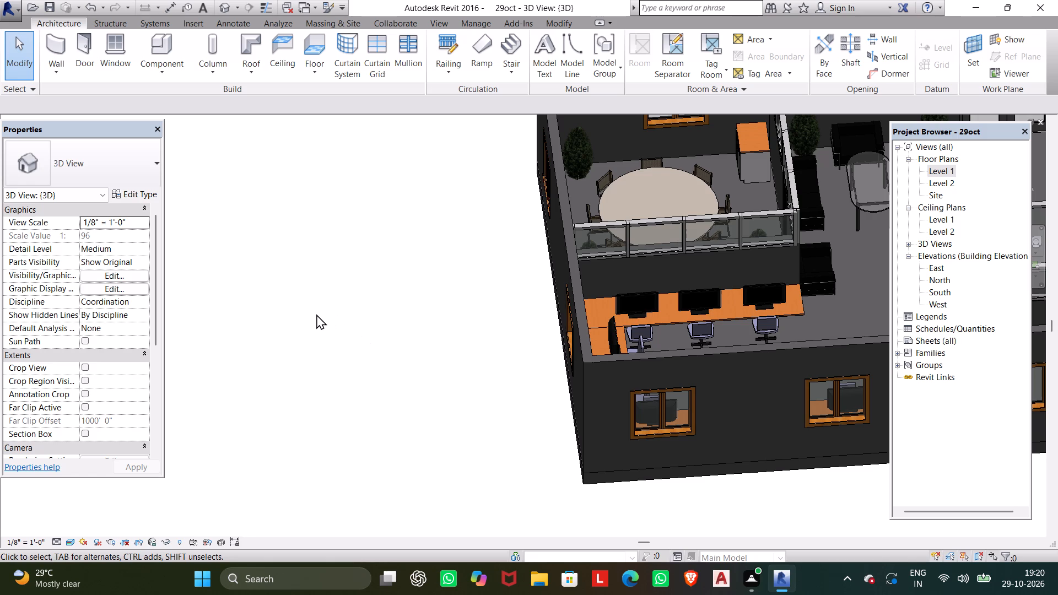
pyautogui.scroll(-5, 239, 299)
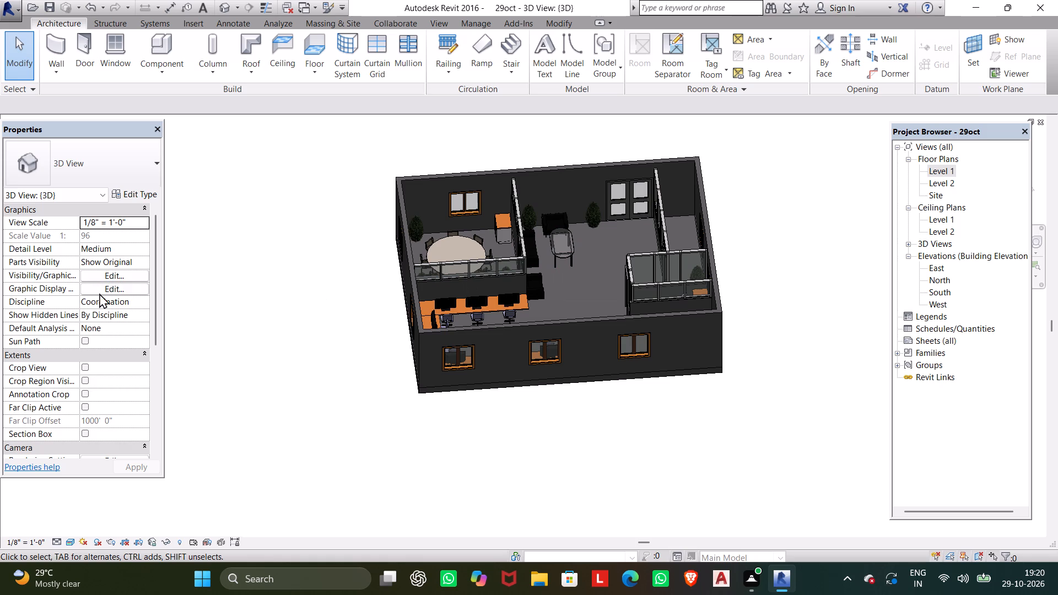
pyautogui.moveTo(225, 199); pyautogui.dragTo(237, 214, button='middle')
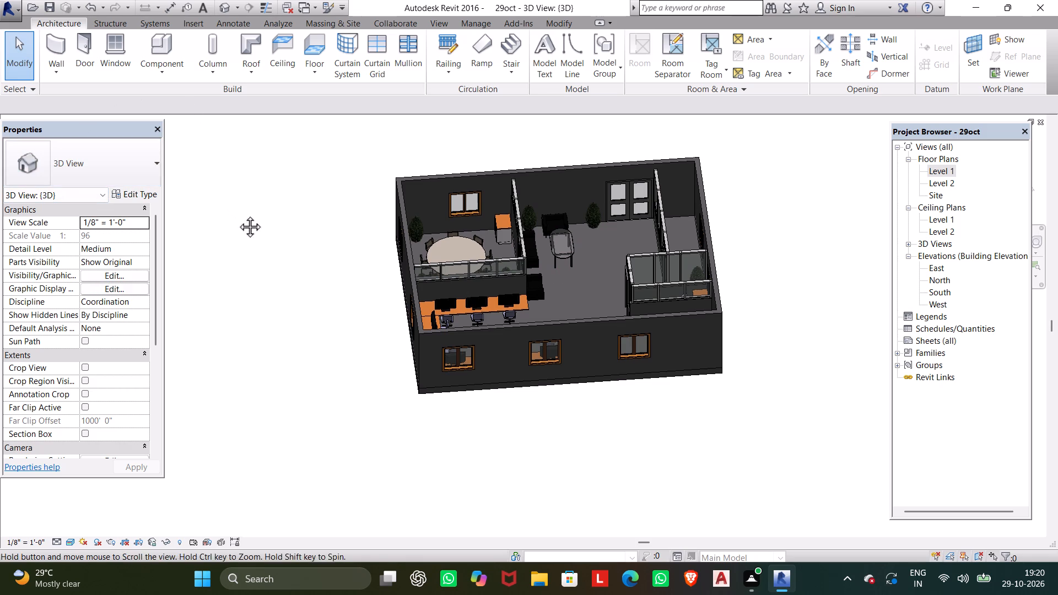
pyautogui.moveTo(237, 214); pyautogui.dragTo(510, 390, button='middle')
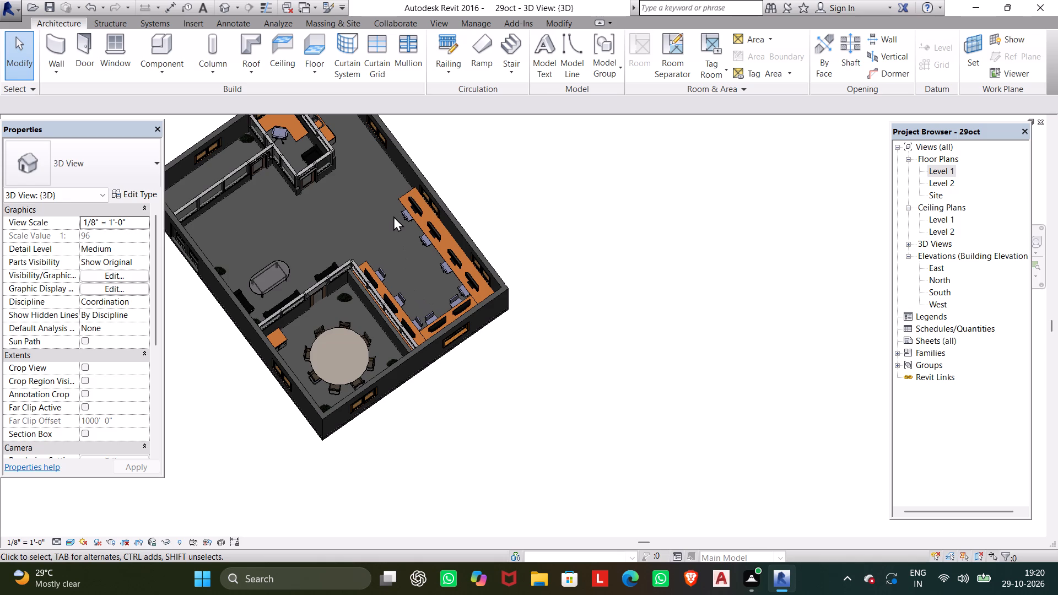
pyautogui.click(374, 207)
pyautogui.scroll(3, 402, 386)
pyautogui.scroll(-3, 379, 410)
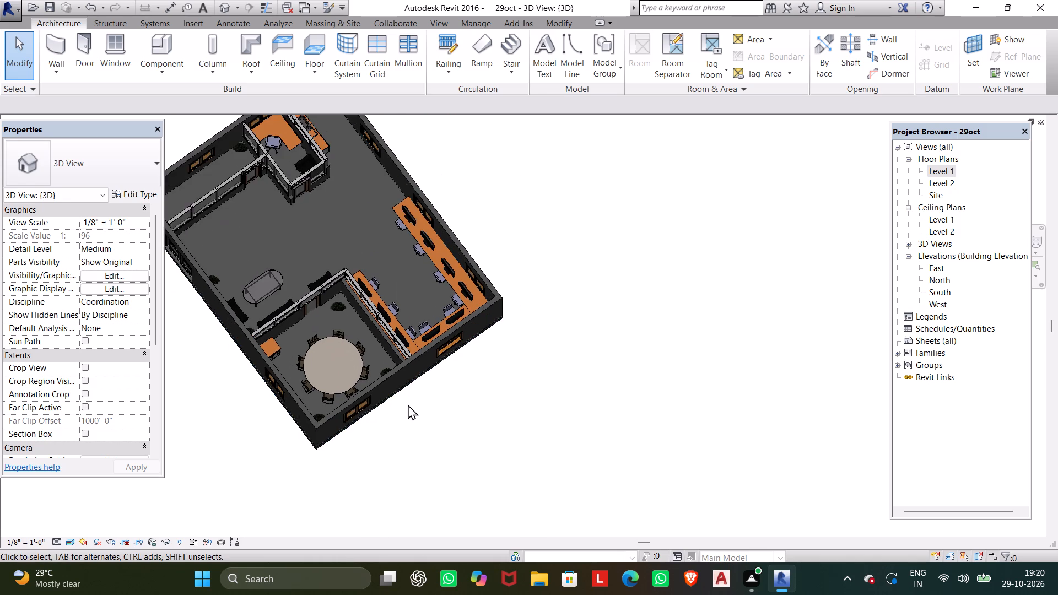
pyautogui.scroll(-1, 409, 404)
pyautogui.keyDown('shift'); pyautogui.moveTo(434, 416); pyautogui.dragTo(358, 241, button='middle'); pyautogui.keyUp('shift')
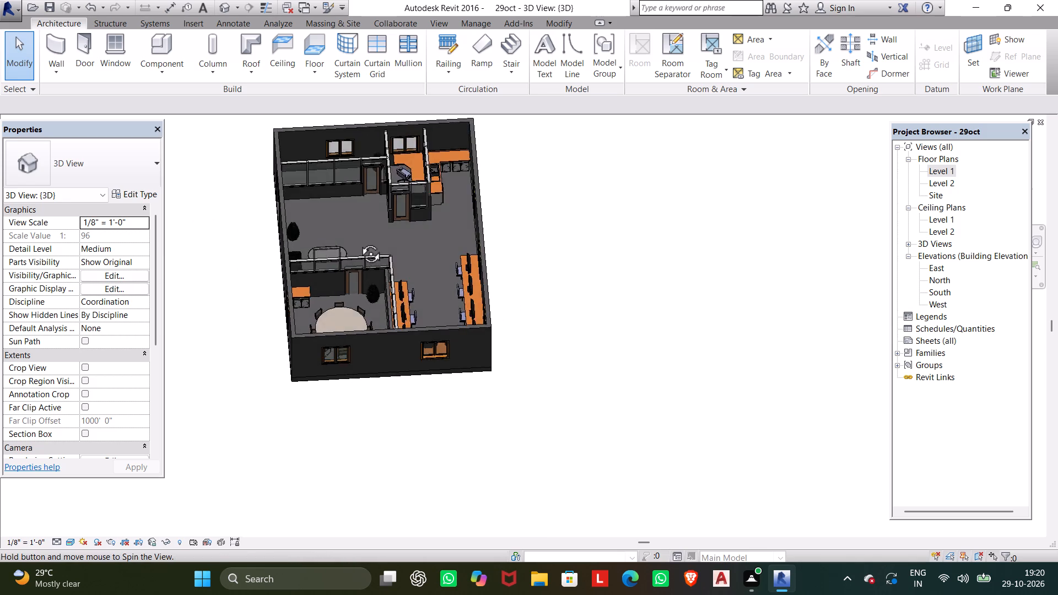
pyautogui.keyDown('shift'); pyautogui.moveTo(358, 241); pyautogui.dragTo(361, 207, button='middle'); pyautogui.keyUp('shift')
# Open the material selection for the Structure layer of the building's Generic - 12" floor type.
pyautogui.click(371, 380)
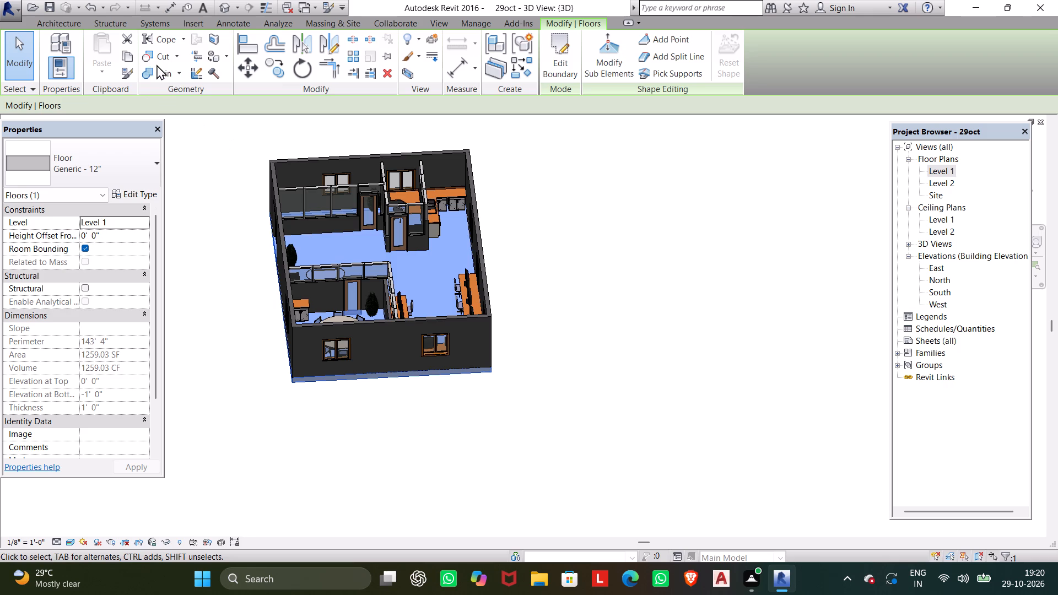
pyautogui.click(134, 193)
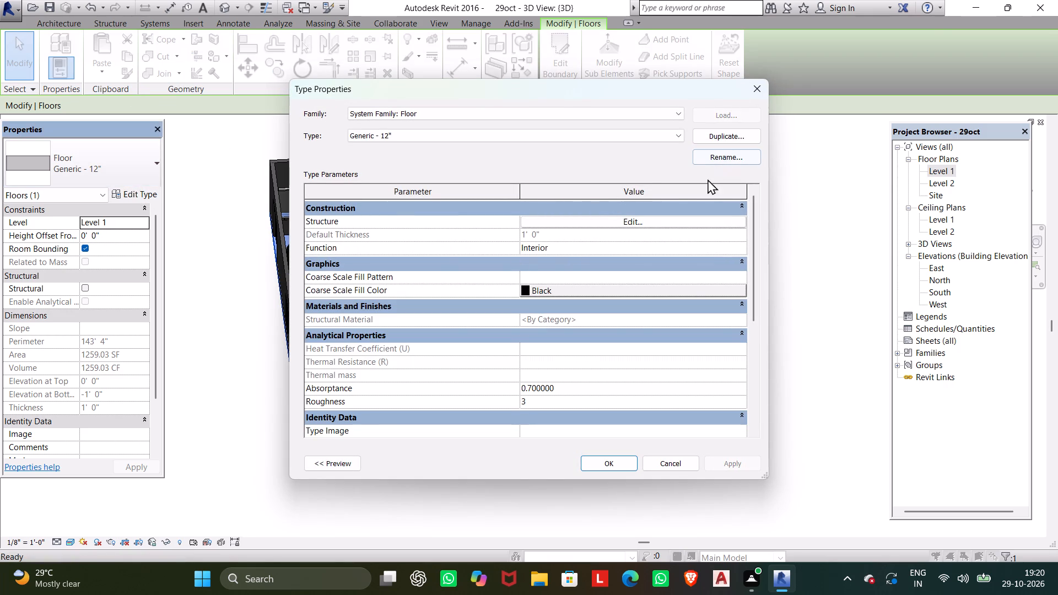
pyautogui.click(672, 220)
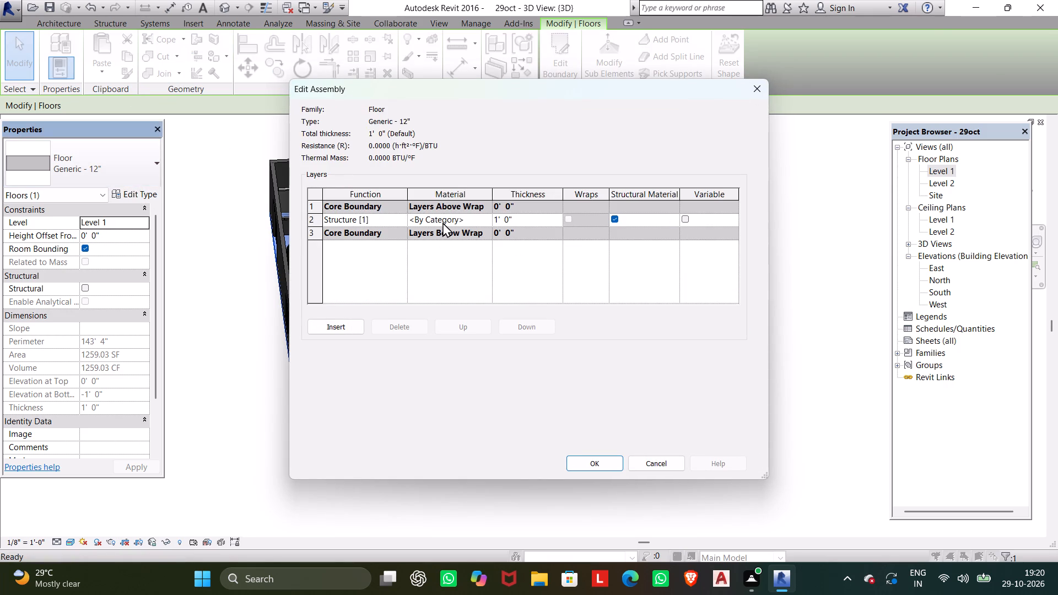
pyautogui.click(442, 222)
pyautogui.click(488, 216)
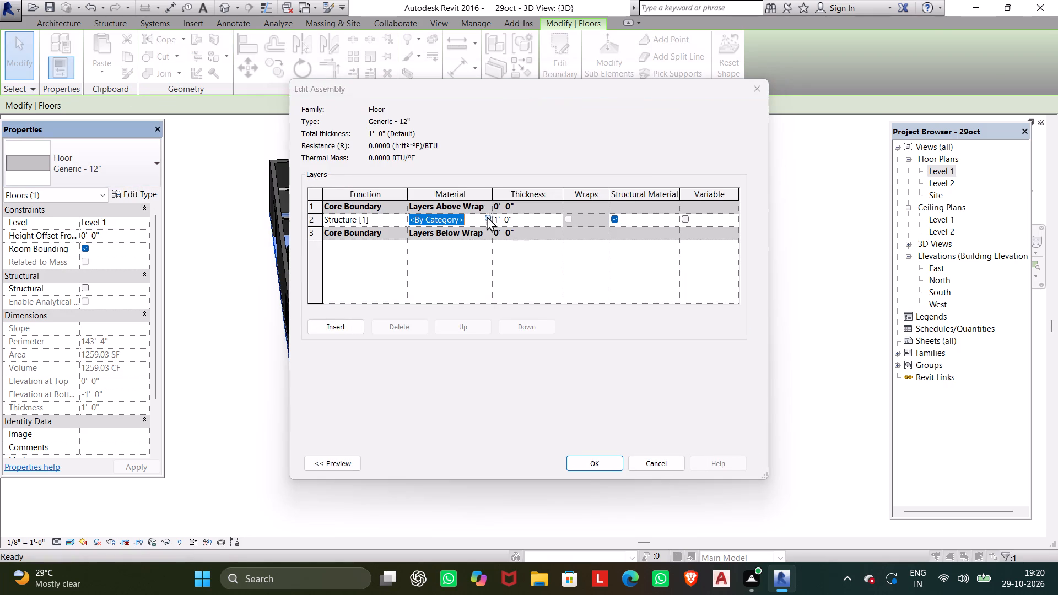
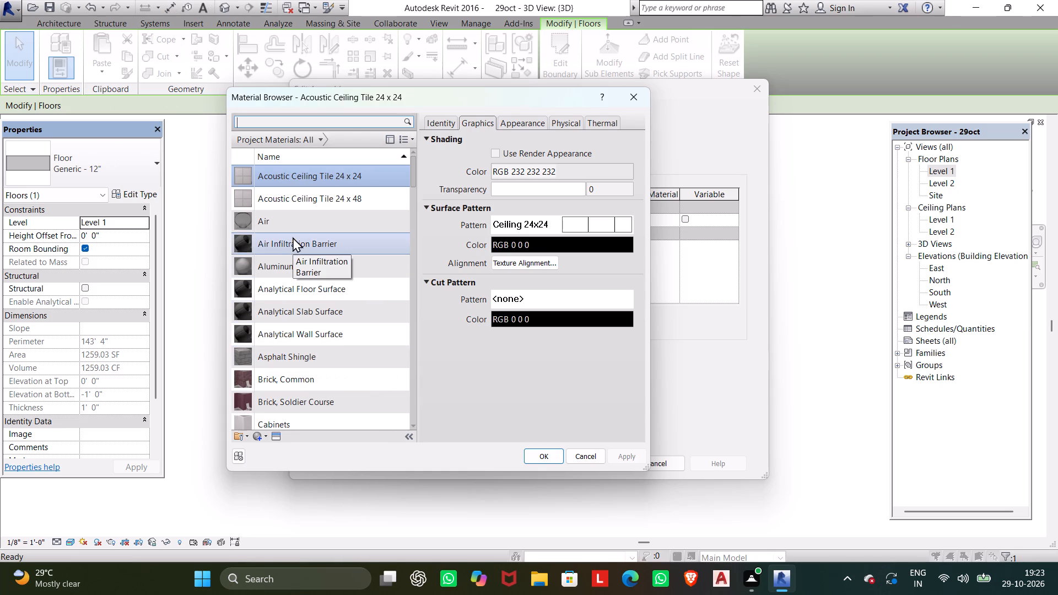
# Search the project materials for "flo", clear the search, and browse the full material list for a suitable floor material.
pyautogui.click(309, 118)
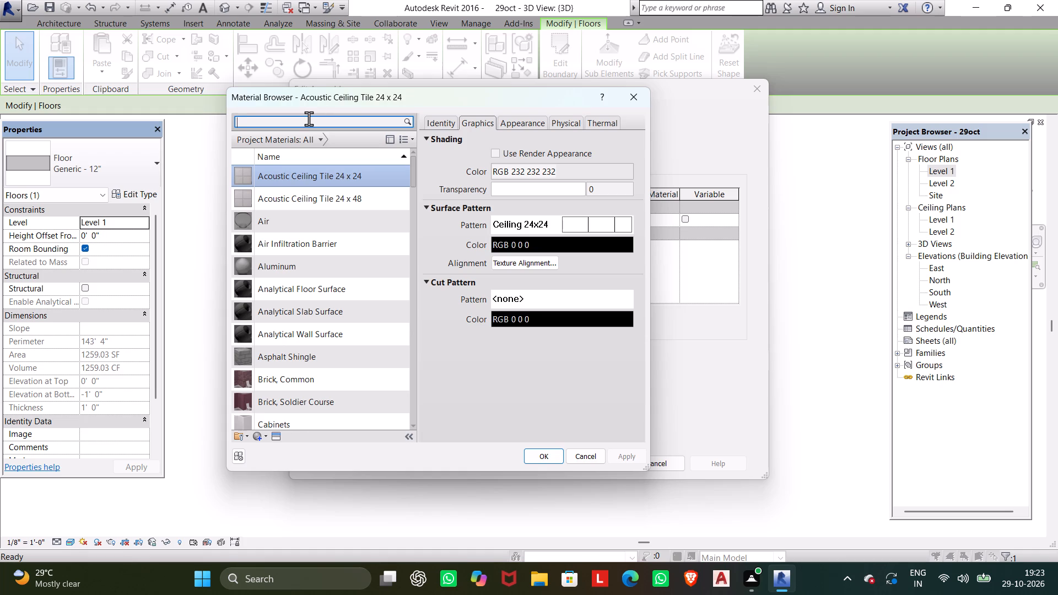
pyautogui.write('flo')
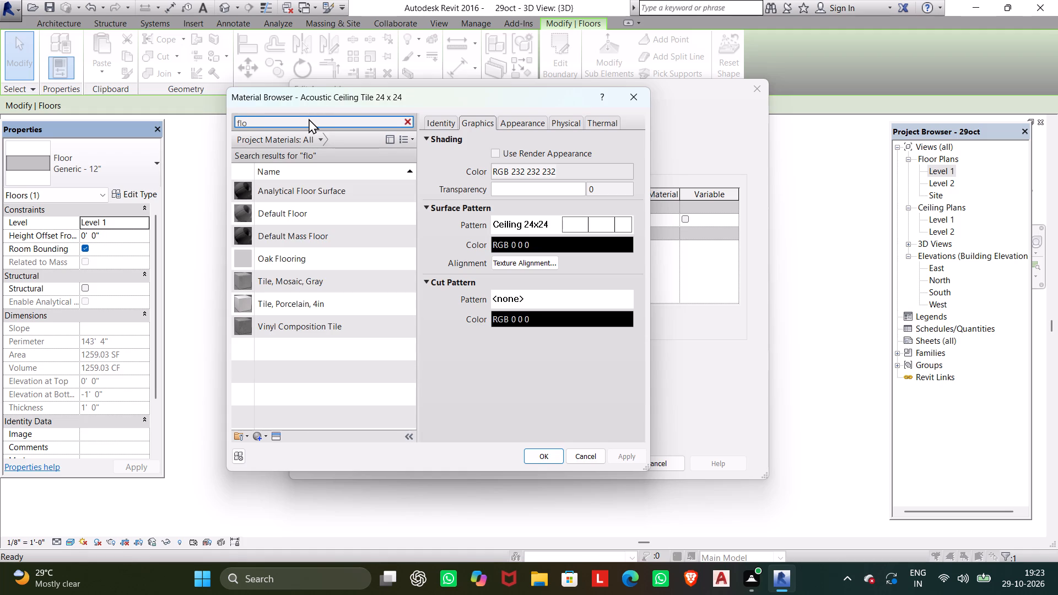
pyautogui.press('BackSpace')
pyautogui.press('BackSpace')
pyautogui.press('BackSpace')
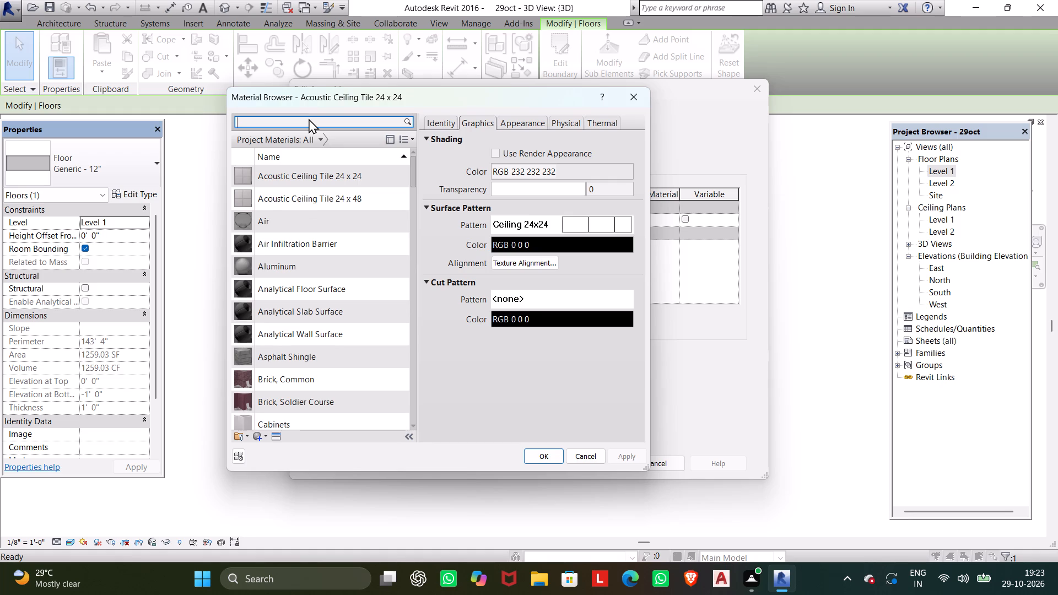
pyautogui.press('f')
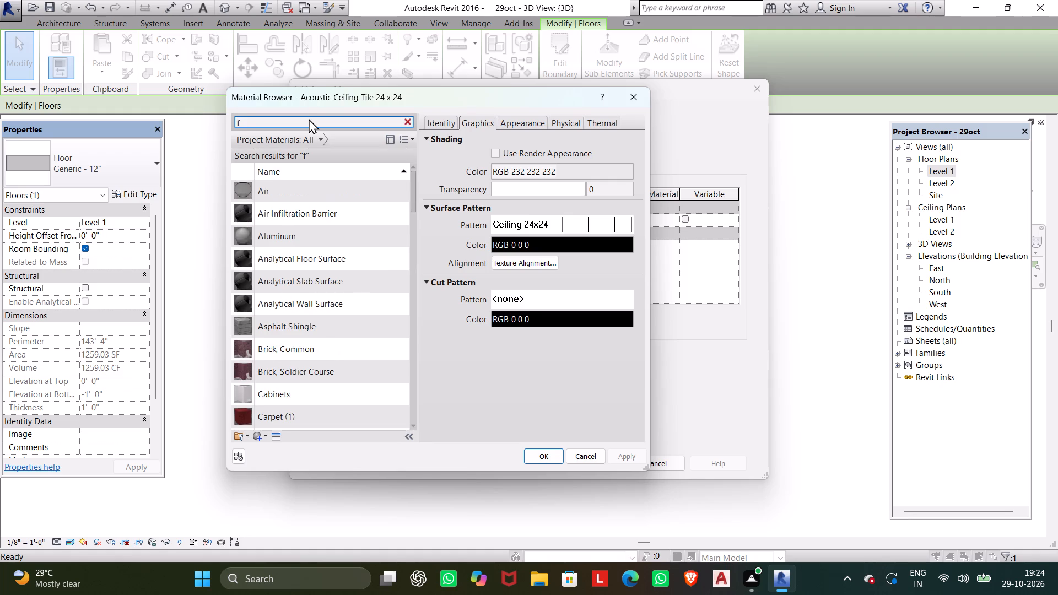
pyautogui.press('BackSpace')
pyautogui.scroll(-2, 299, 250)
pyautogui.scroll(-3, 285, 302)
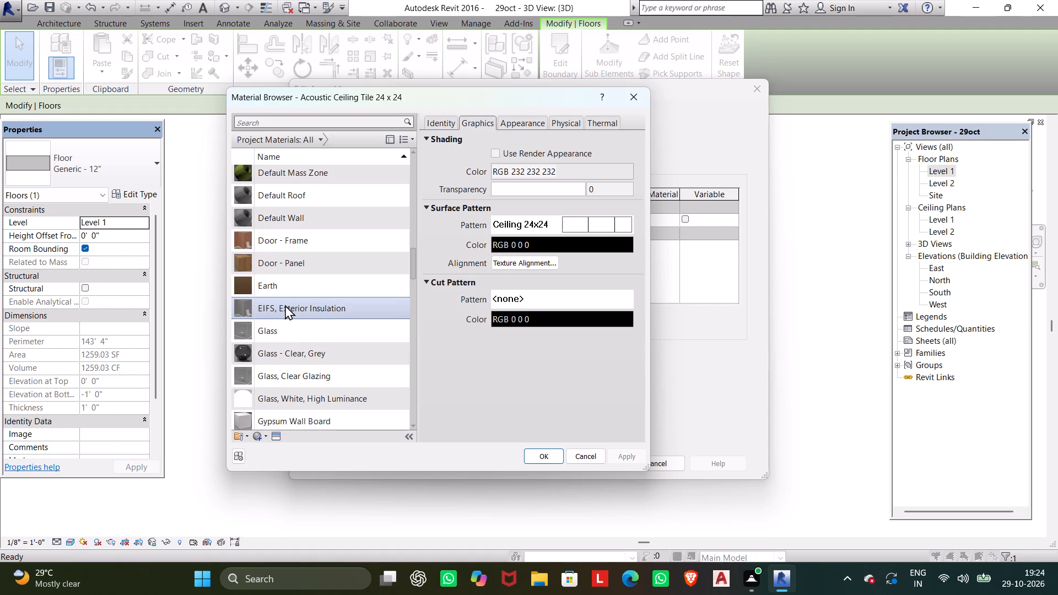
pyautogui.scroll(-6, 285, 305)
pyautogui.scroll(6, 285, 305)
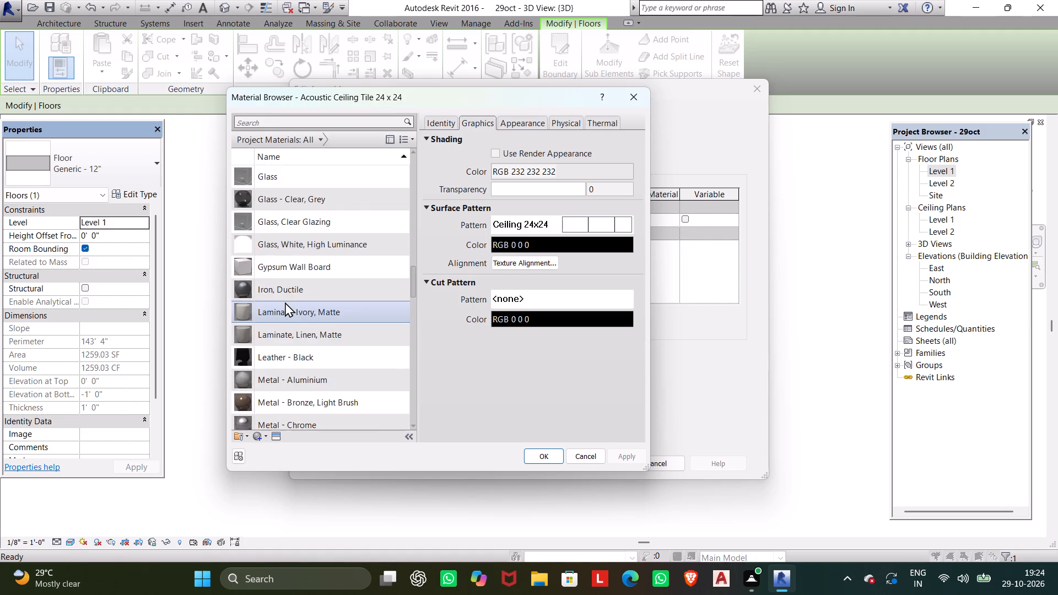
pyautogui.scroll(14, 285, 302)
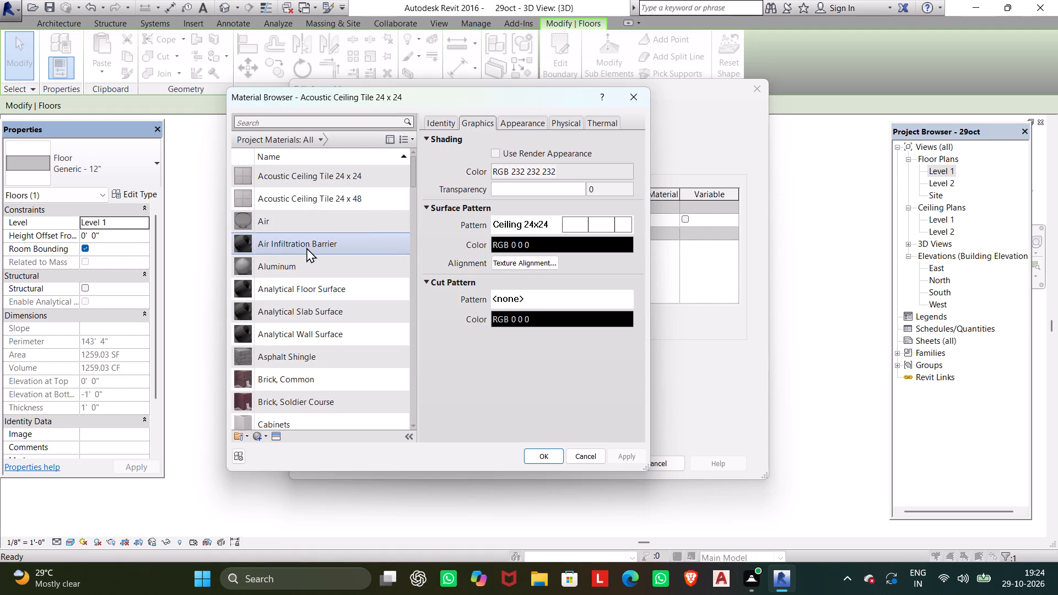
pyautogui.scroll(2, 263, 323)
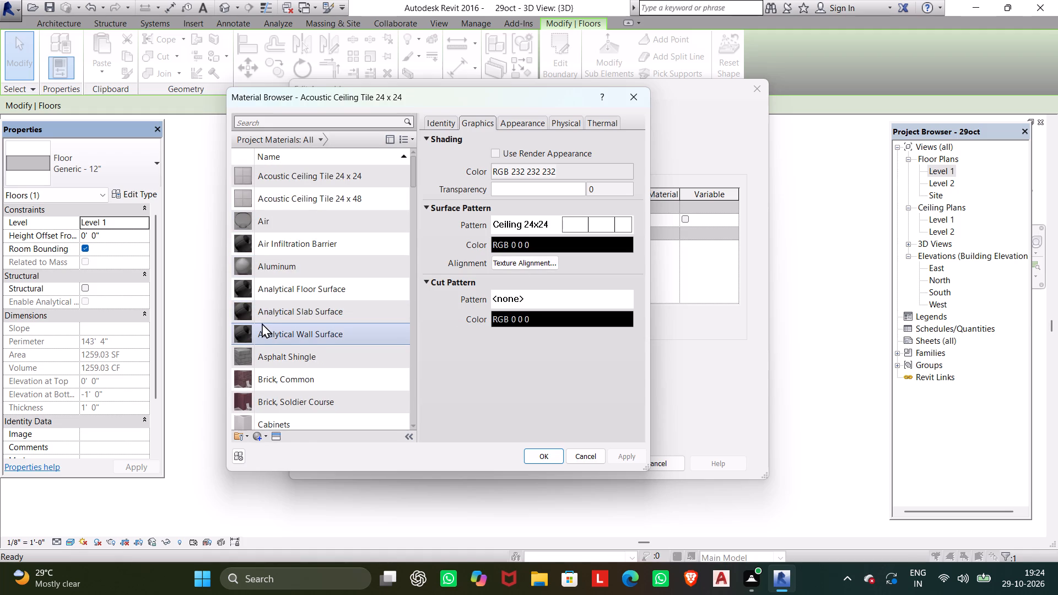
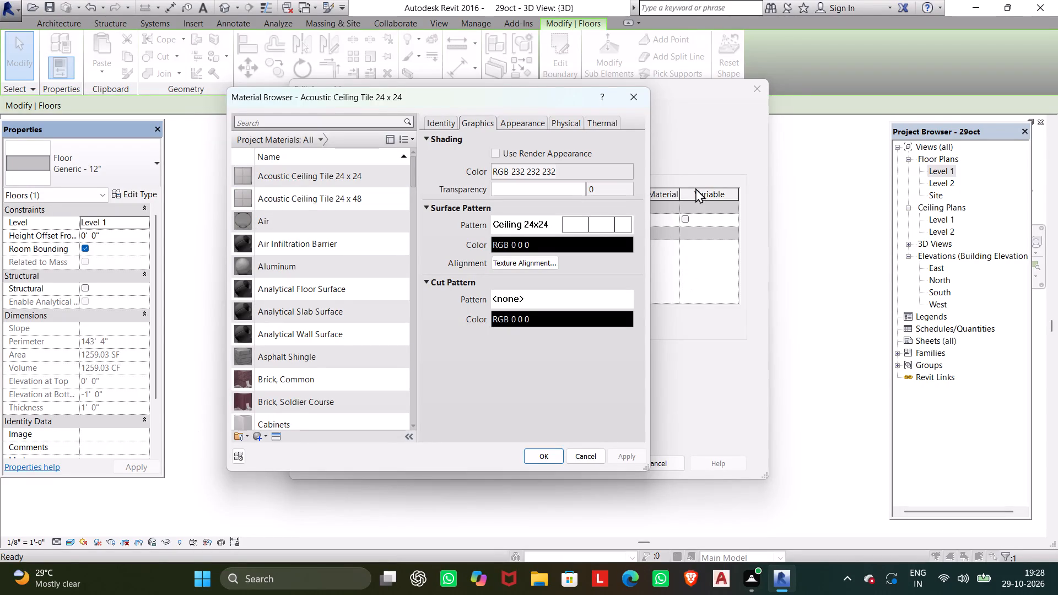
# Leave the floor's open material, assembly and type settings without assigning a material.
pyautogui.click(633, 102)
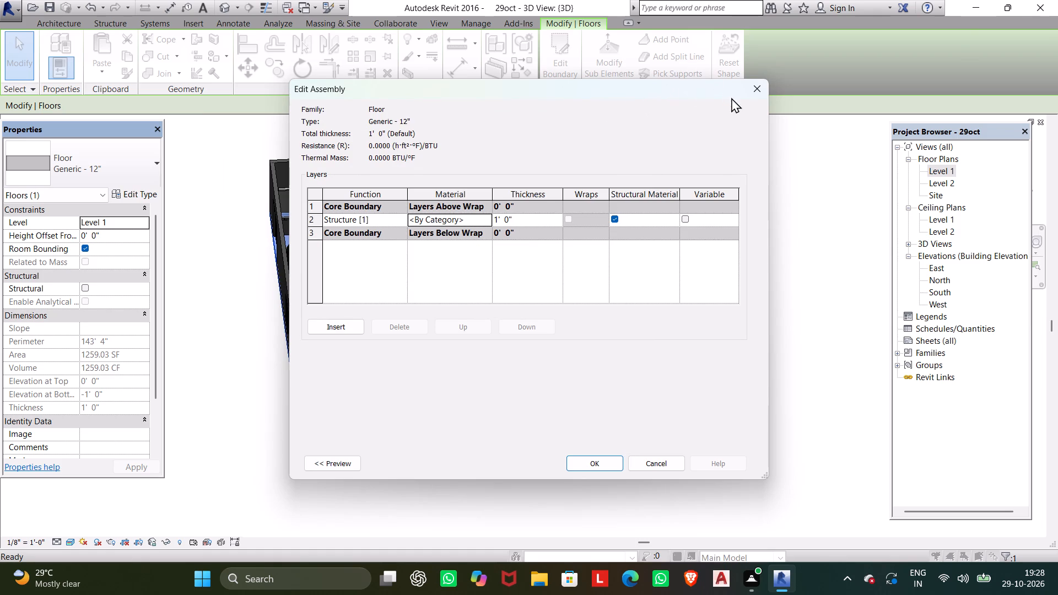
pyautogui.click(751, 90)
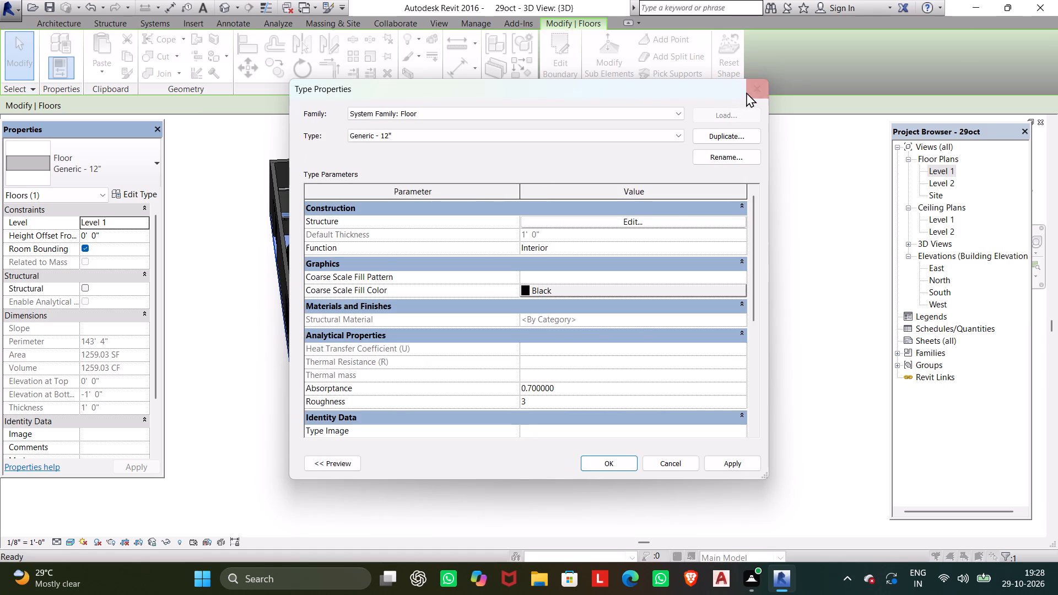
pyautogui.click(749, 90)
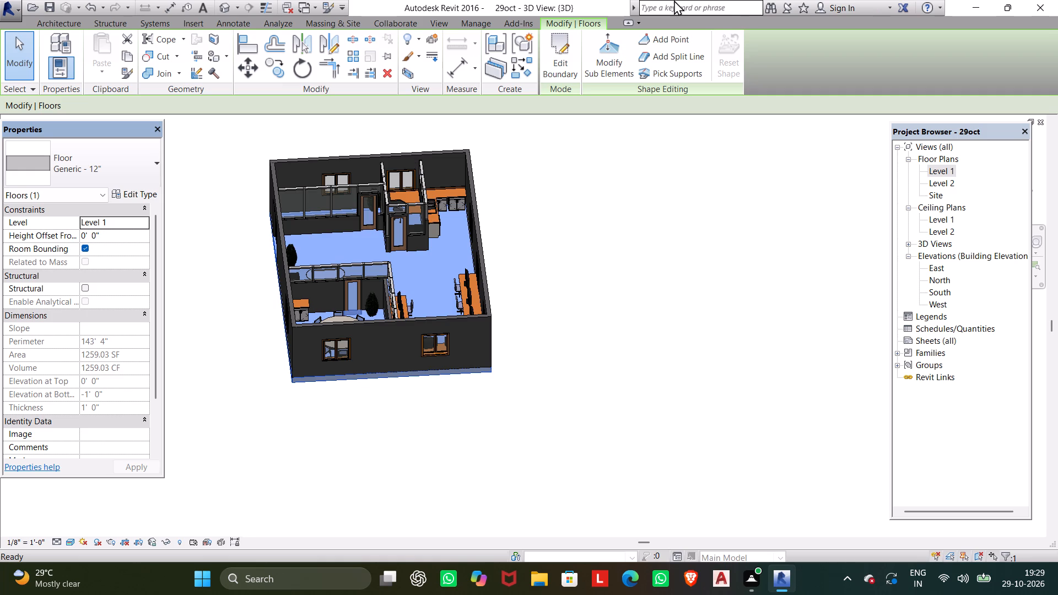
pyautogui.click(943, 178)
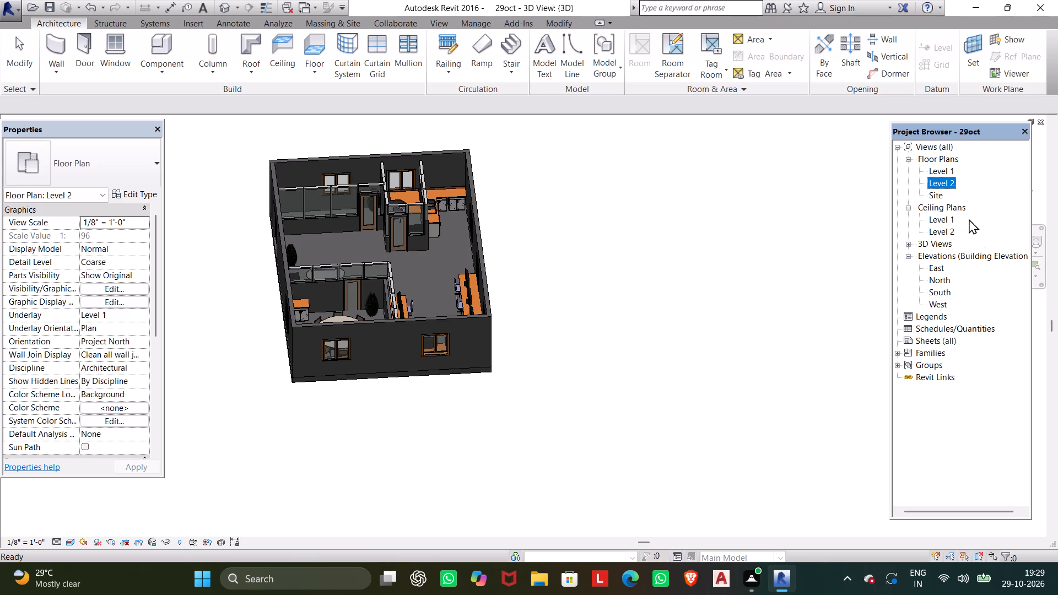
# Start the Paint tool for the Generic - 12" floor and save the project.
pyautogui.click(420, 262)
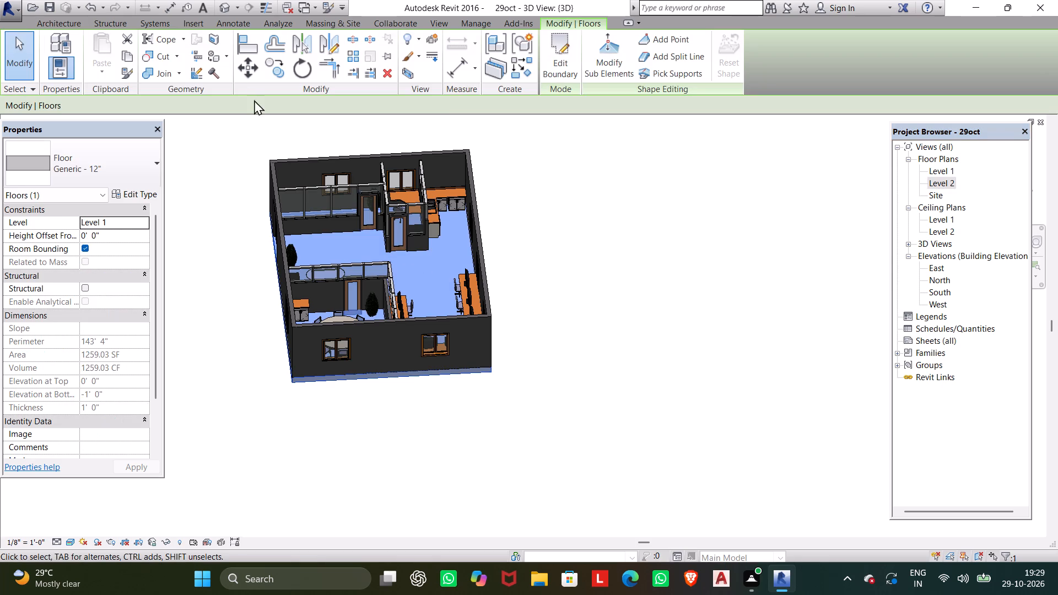
pyautogui.click(216, 51)
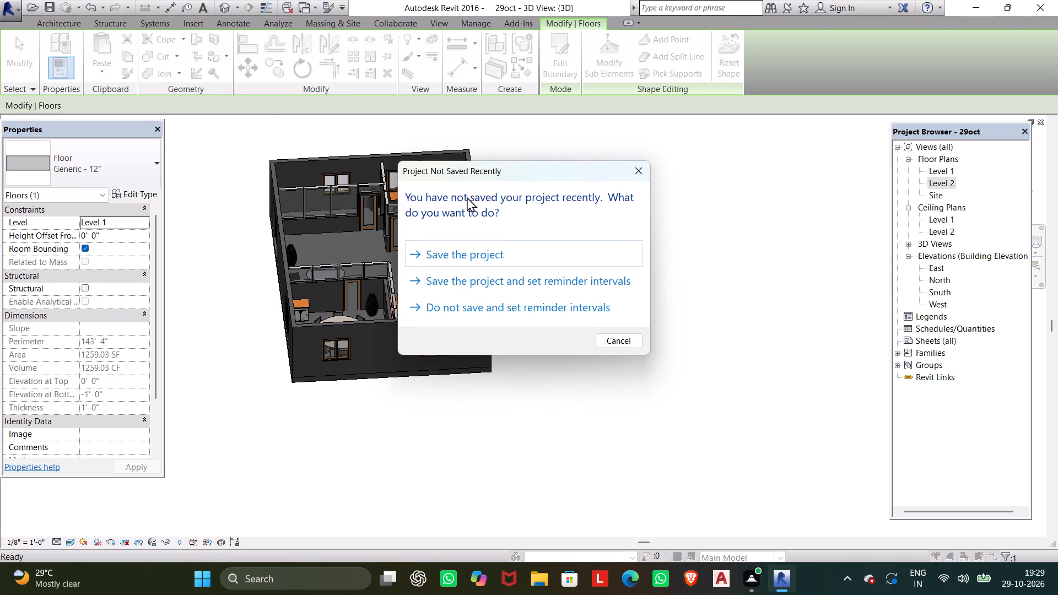
pyautogui.click(508, 257)
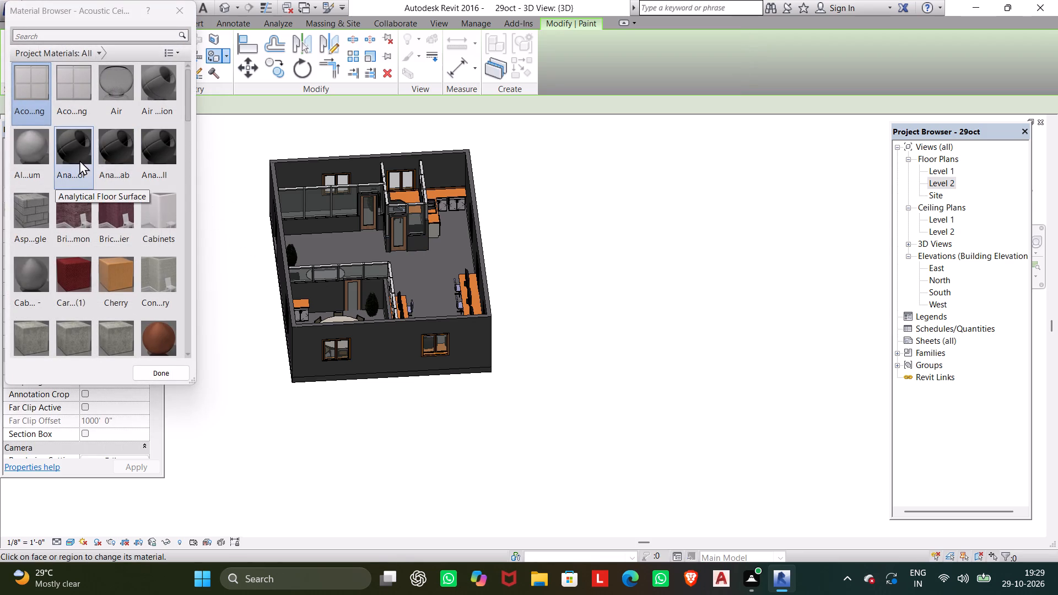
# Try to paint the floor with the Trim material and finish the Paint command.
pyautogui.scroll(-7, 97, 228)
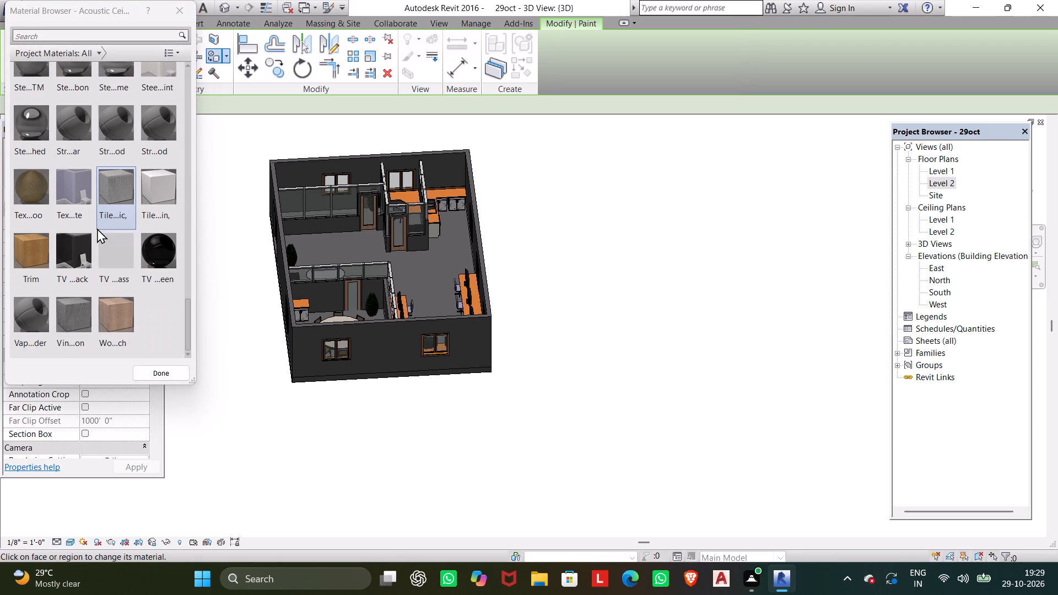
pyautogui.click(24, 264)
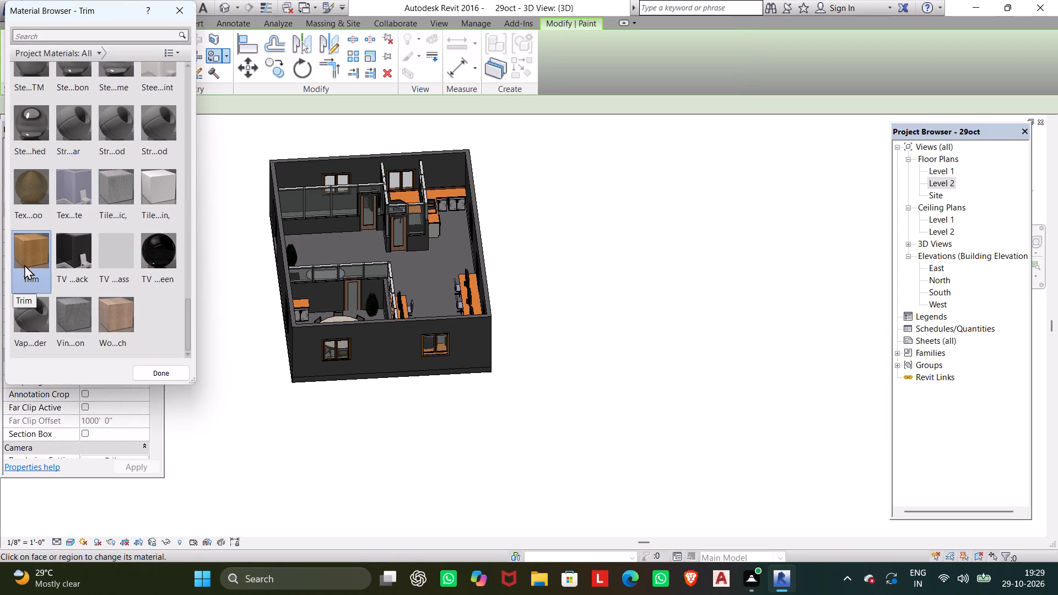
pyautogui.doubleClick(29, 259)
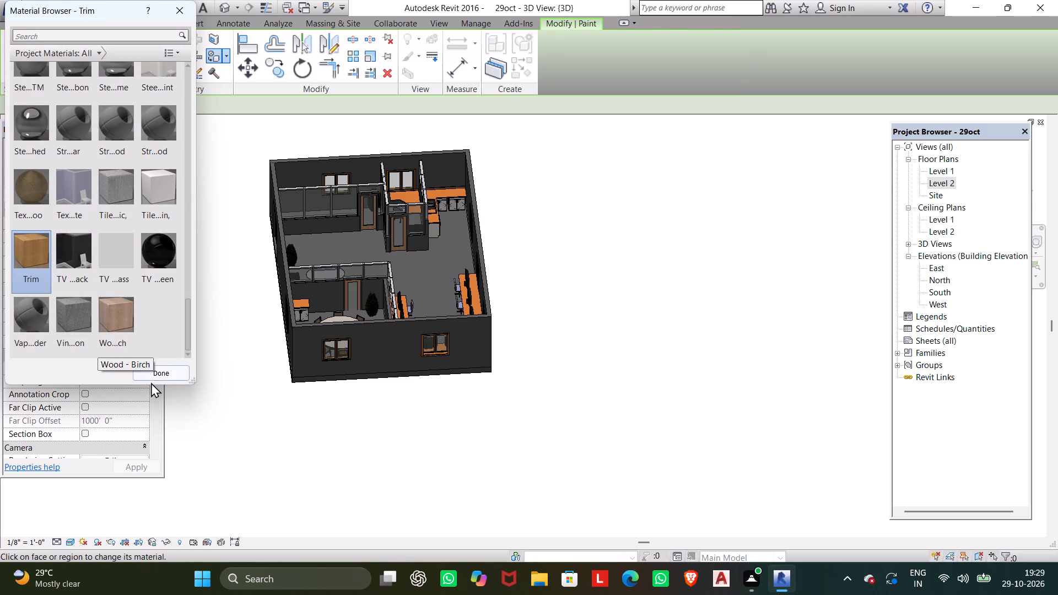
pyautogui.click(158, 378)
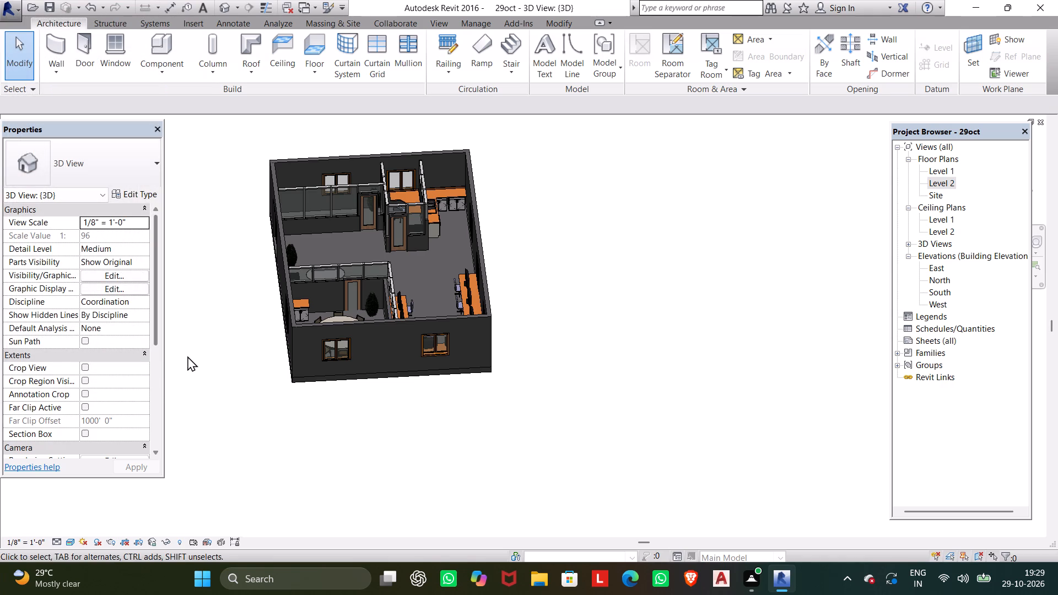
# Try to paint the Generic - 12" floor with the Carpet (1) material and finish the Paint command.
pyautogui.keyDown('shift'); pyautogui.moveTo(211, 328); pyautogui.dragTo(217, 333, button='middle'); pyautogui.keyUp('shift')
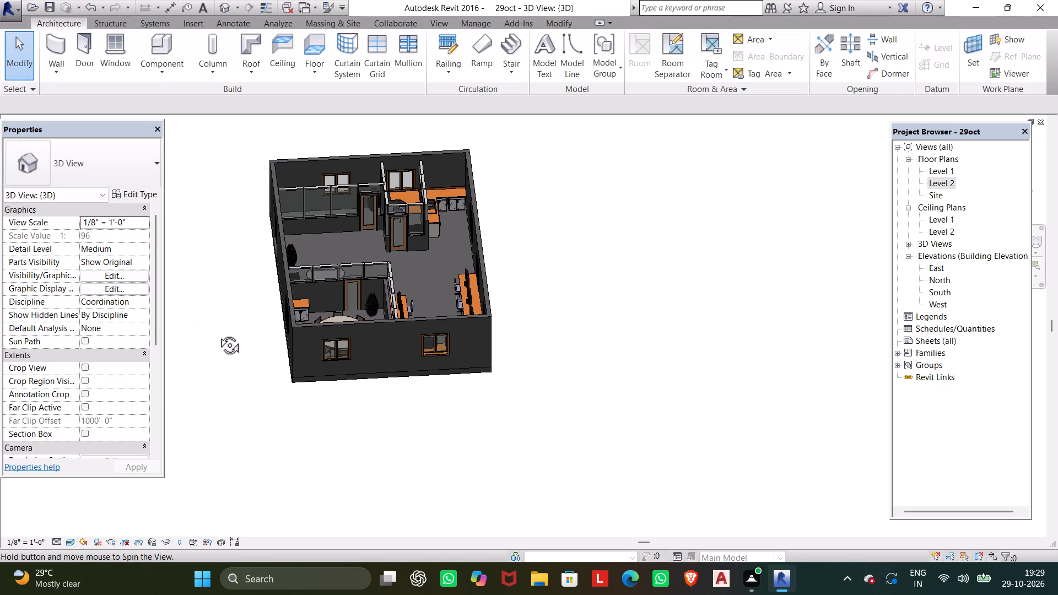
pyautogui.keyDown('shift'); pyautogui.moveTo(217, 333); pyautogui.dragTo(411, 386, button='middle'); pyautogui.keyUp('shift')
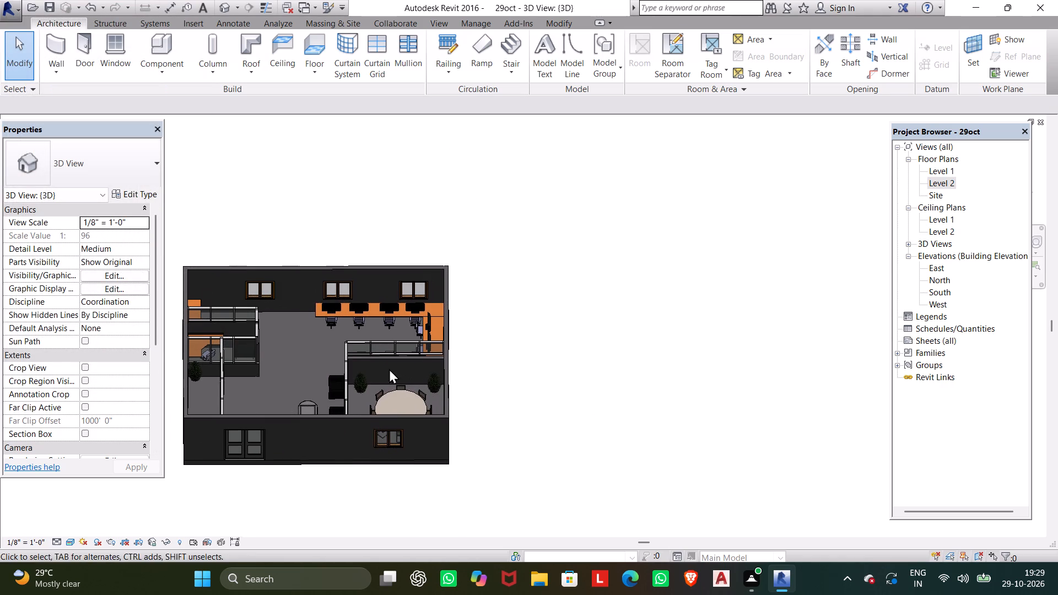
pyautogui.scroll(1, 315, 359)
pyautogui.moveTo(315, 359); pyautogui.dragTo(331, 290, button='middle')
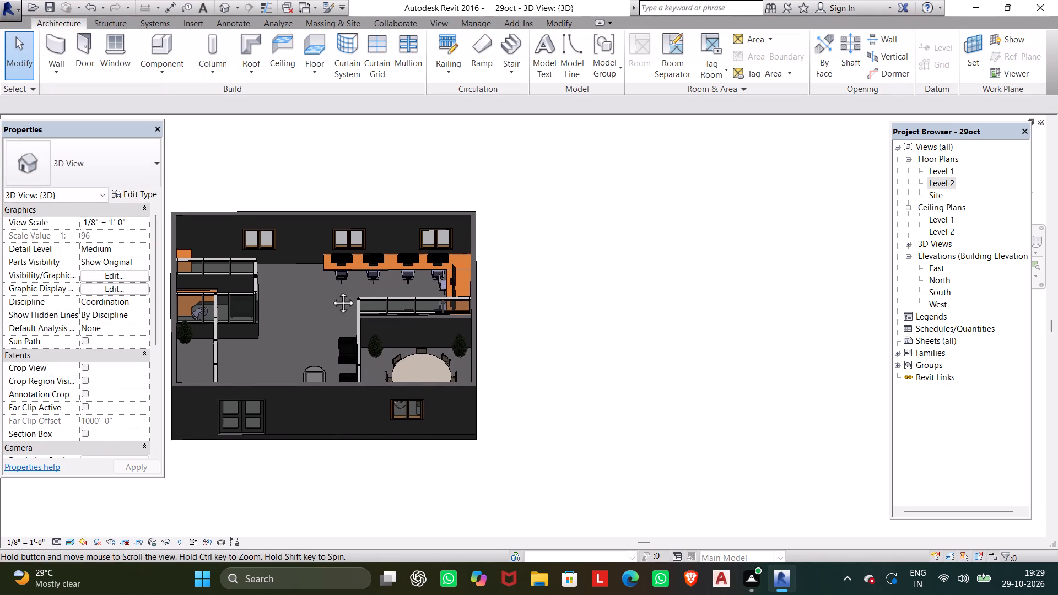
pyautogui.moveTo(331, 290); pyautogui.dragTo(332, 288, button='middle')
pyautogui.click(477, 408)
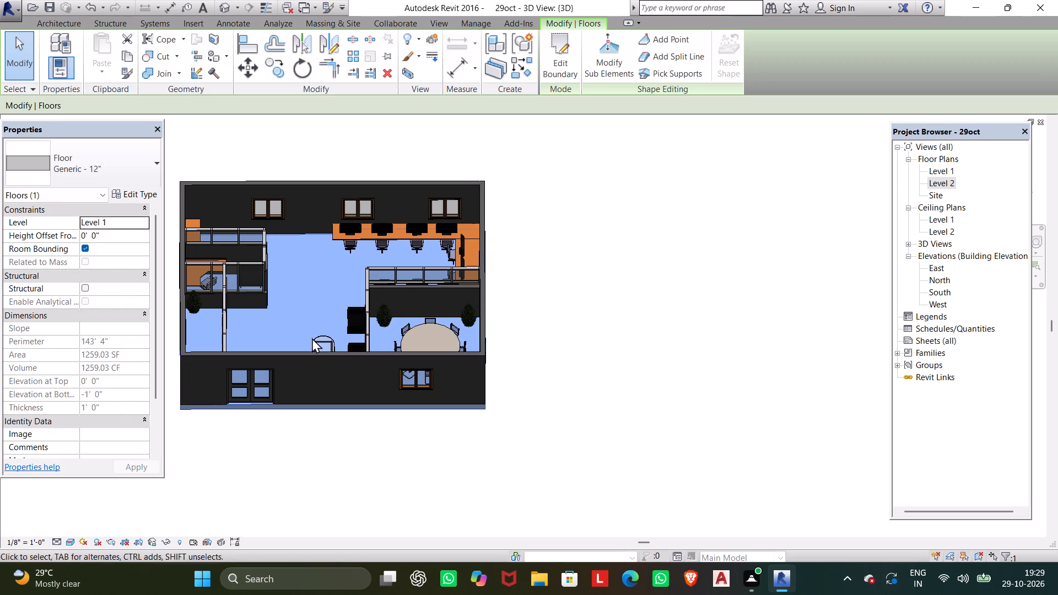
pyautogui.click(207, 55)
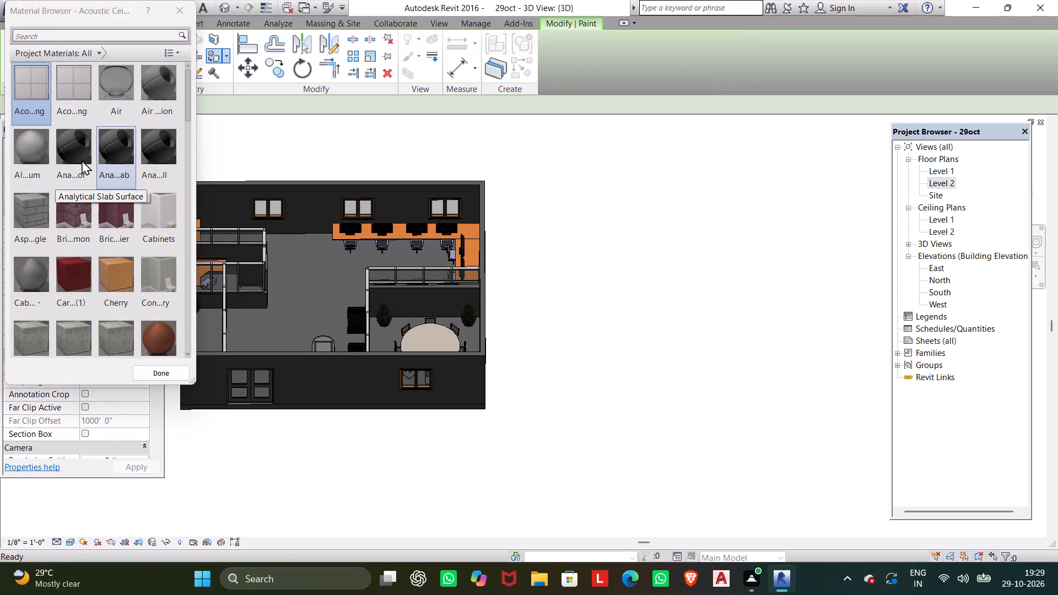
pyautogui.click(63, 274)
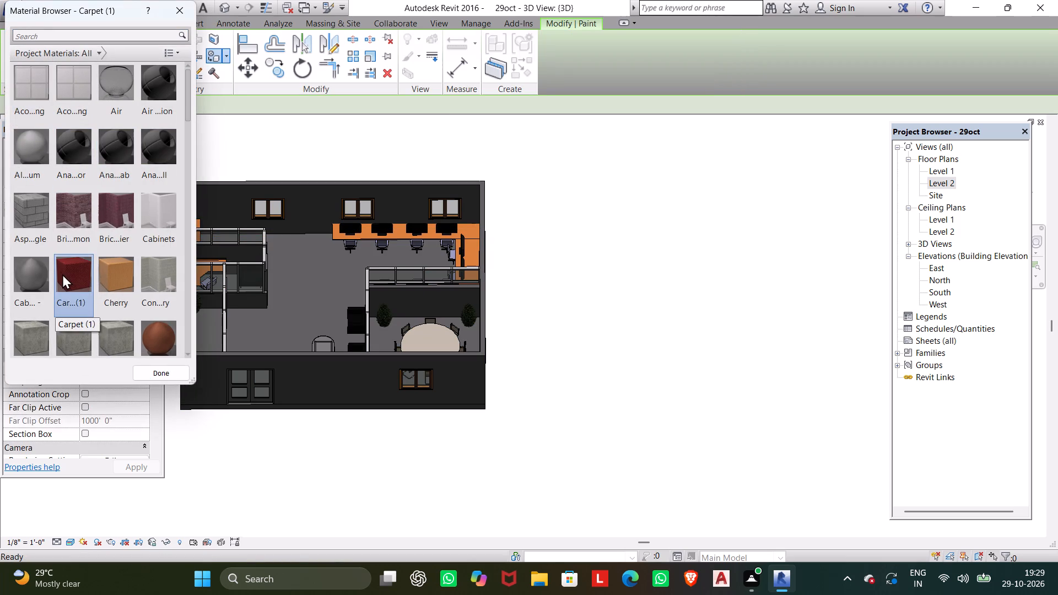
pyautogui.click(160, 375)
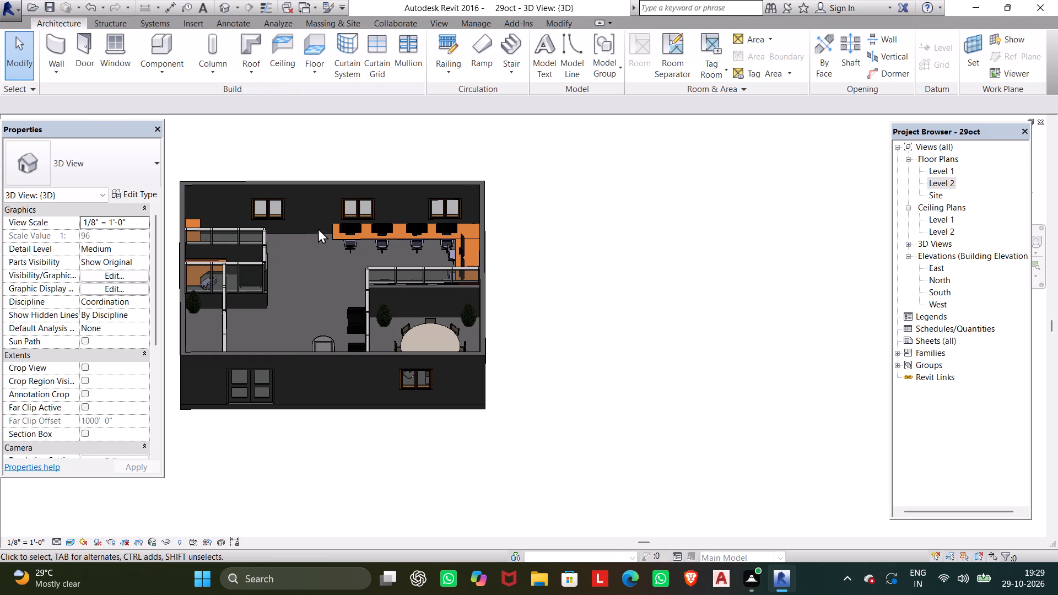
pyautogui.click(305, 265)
# Assign the Wood - Birch material to the Structure [1] layer of the Generic - 12" floor type and apply the type settings.
pyautogui.click(483, 407)
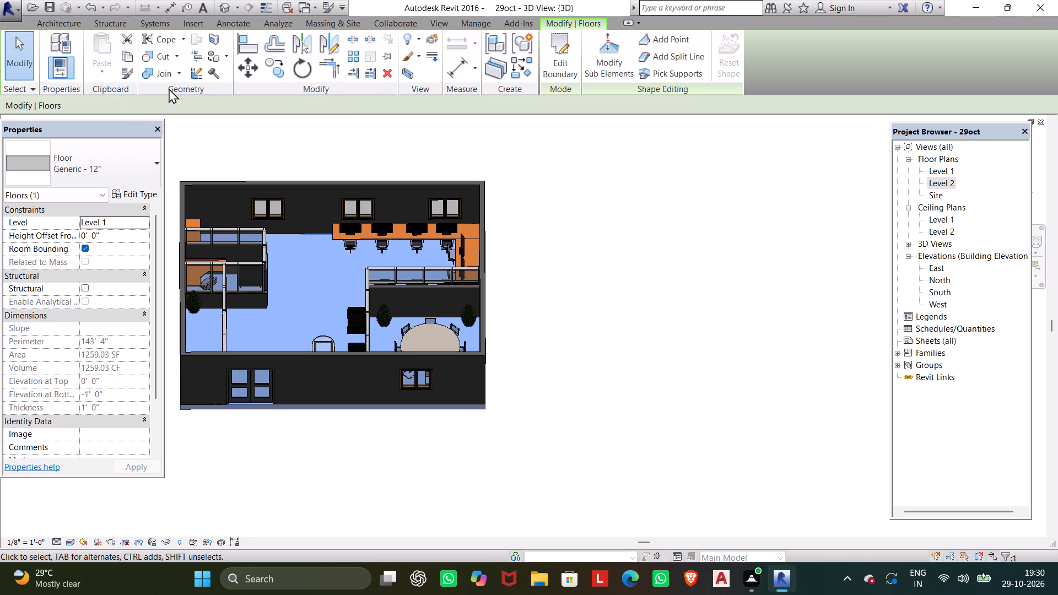
pyautogui.click(62, 18)
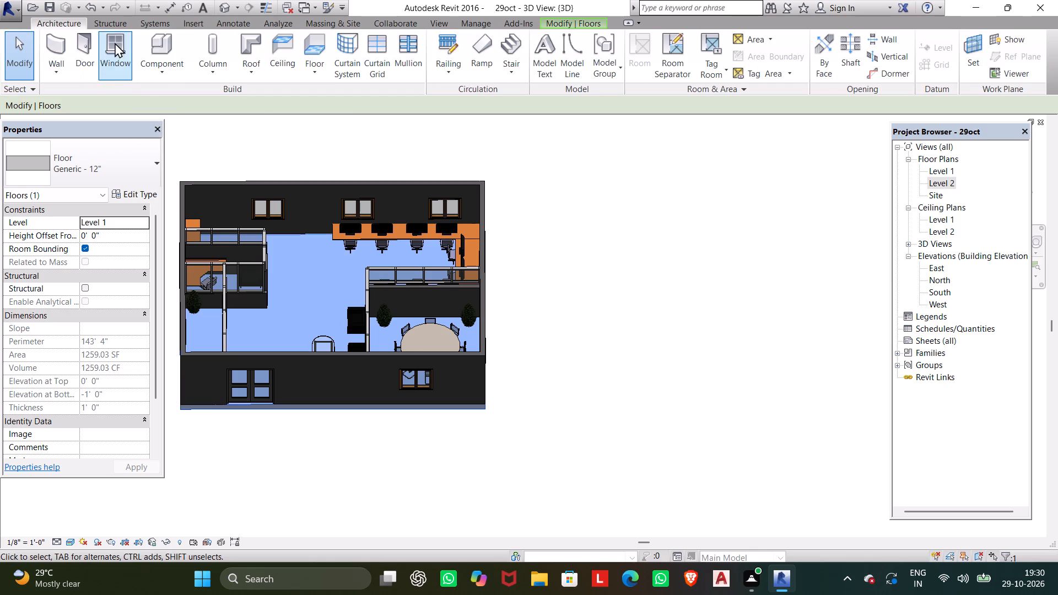
pyautogui.click(148, 61)
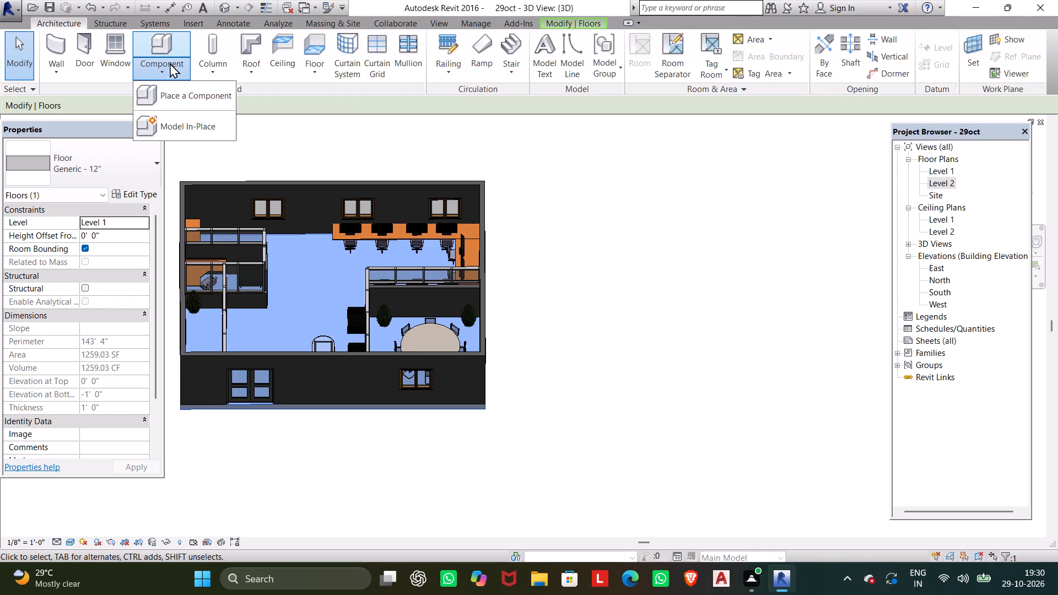
pyautogui.click(170, 61)
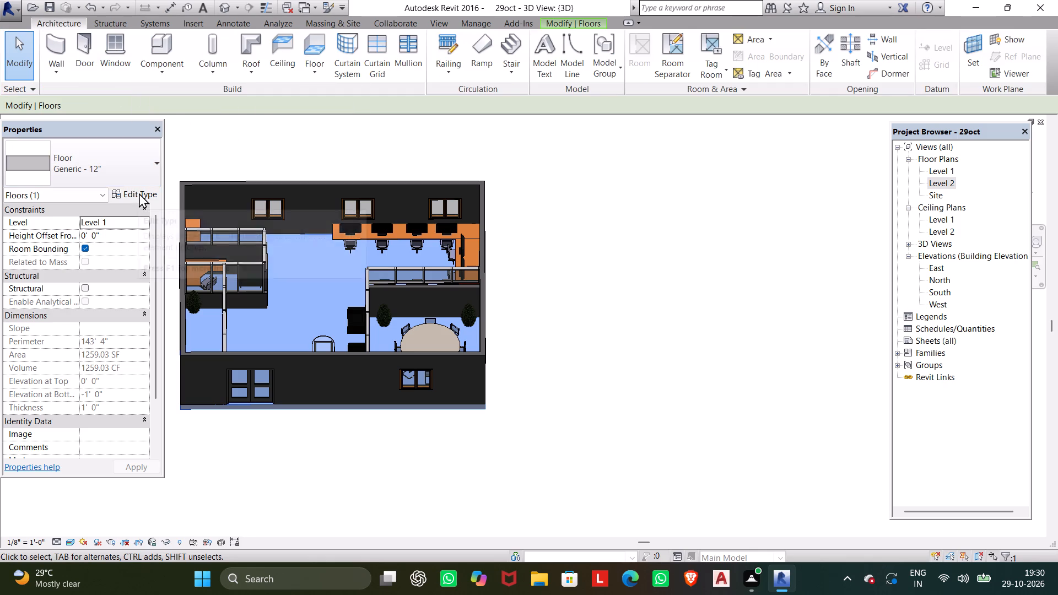
pyautogui.click(139, 191)
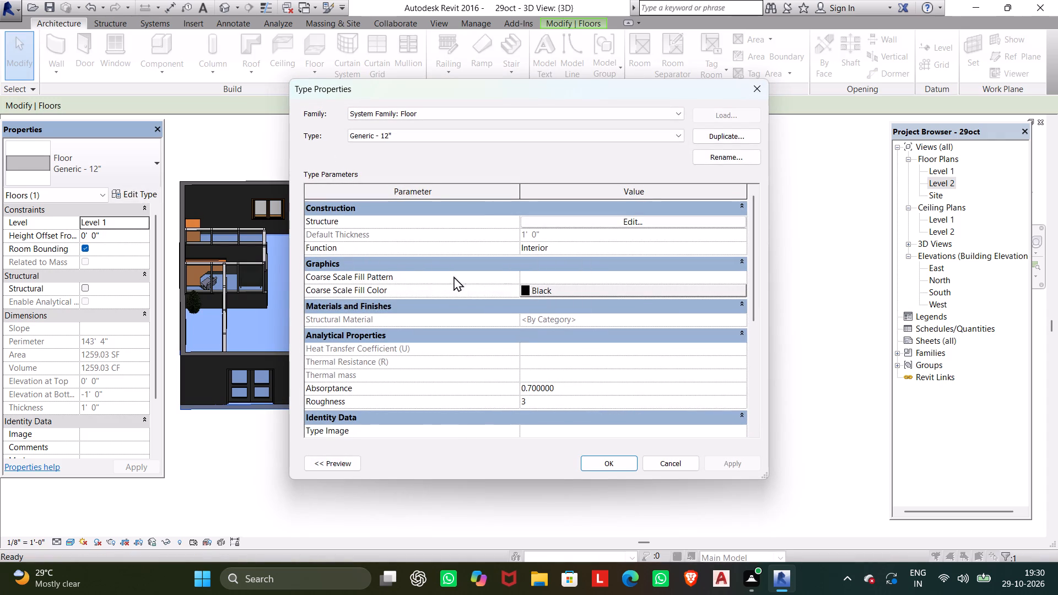
pyautogui.click(676, 225)
pyautogui.click(428, 223)
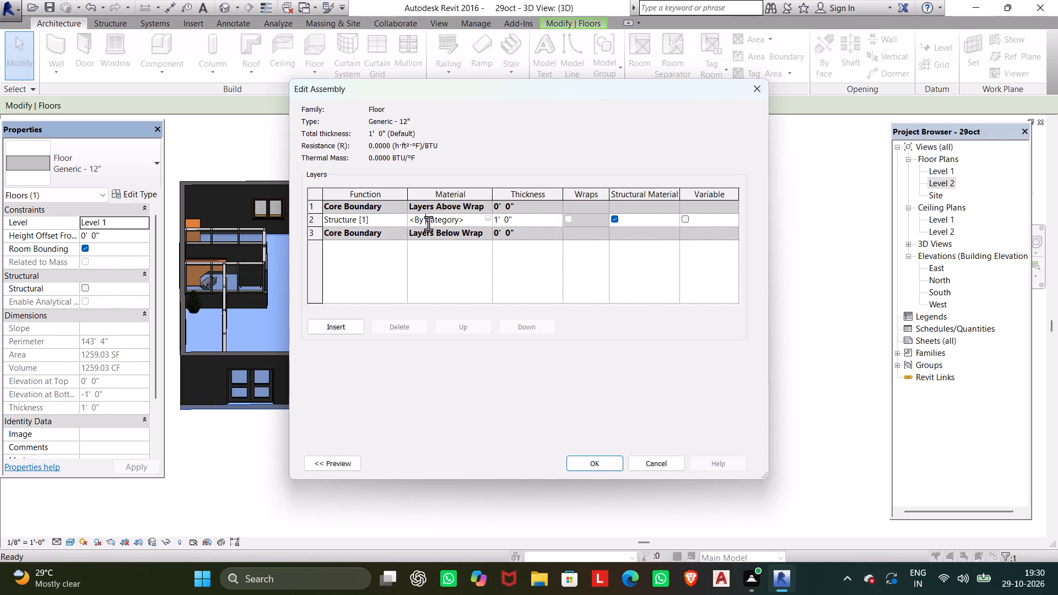
pyautogui.click(488, 218)
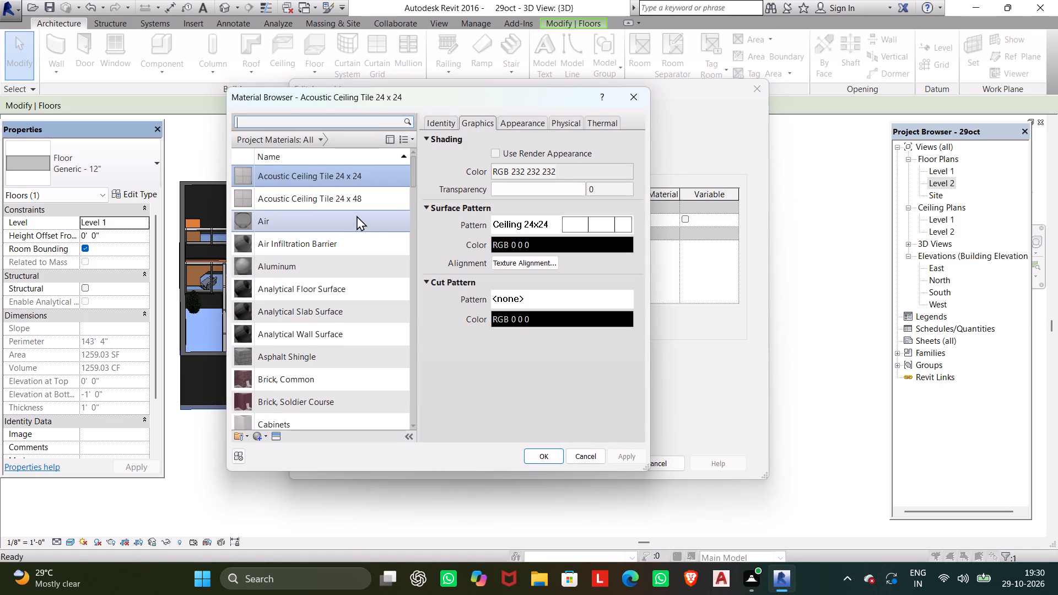
pyautogui.scroll(-3, 310, 325)
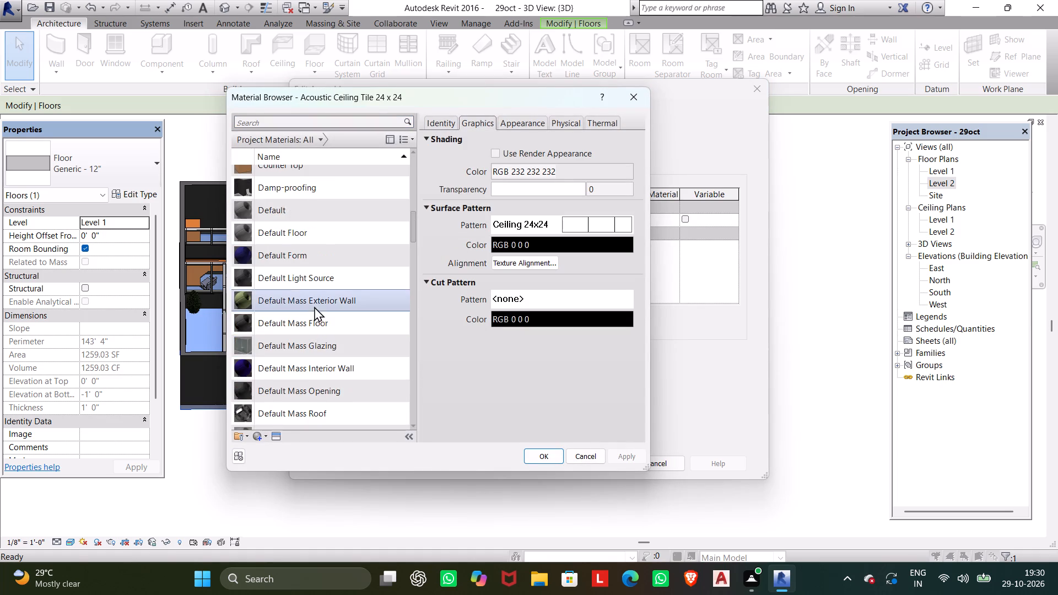
pyautogui.scroll(1, 307, 177)
pyautogui.click(306, 179)
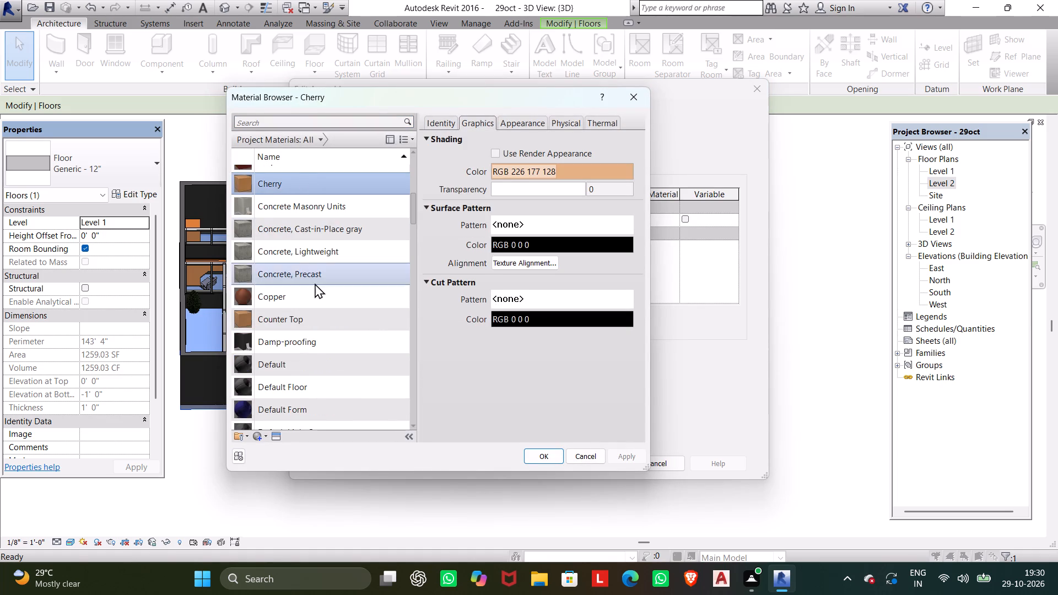
pyautogui.scroll(-15, 315, 284)
pyautogui.scroll(-7, 309, 291)
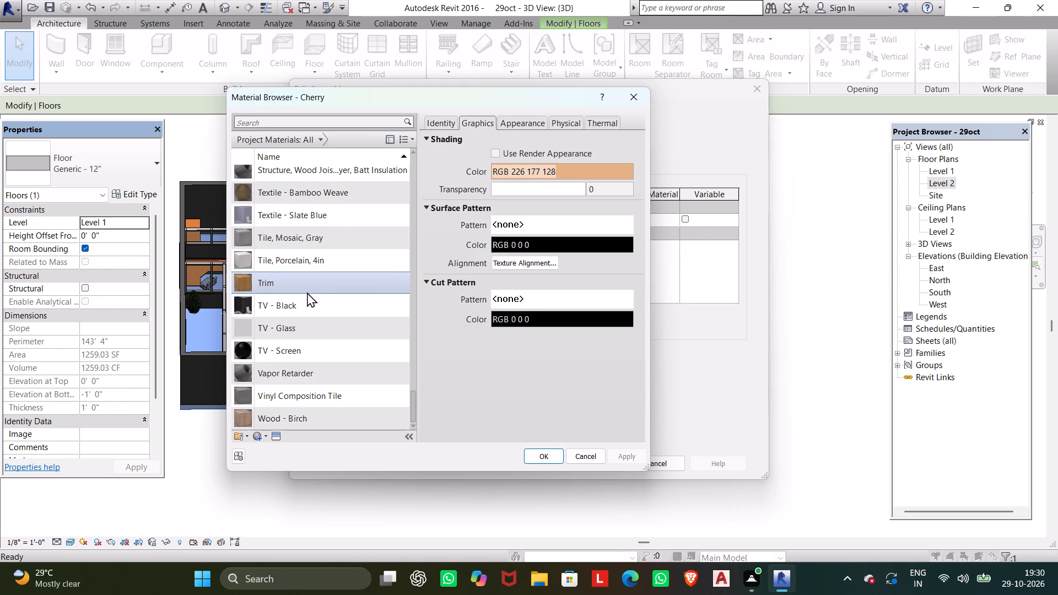
pyautogui.scroll(7, 328, 231)
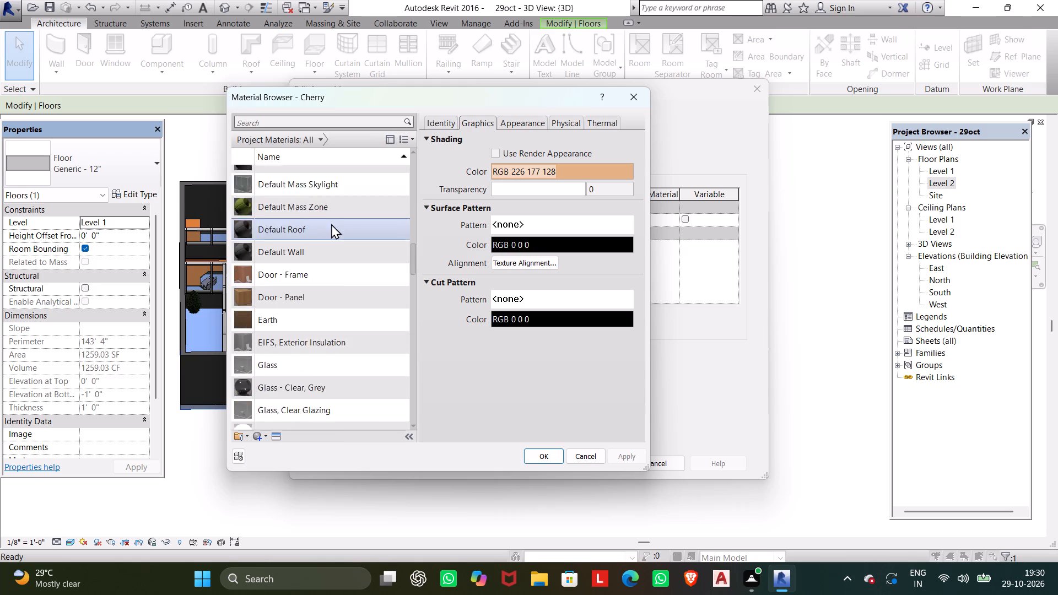
pyautogui.scroll(11, 331, 224)
pyautogui.scroll(-6, 338, 218)
pyautogui.scroll(3, 338, 218)
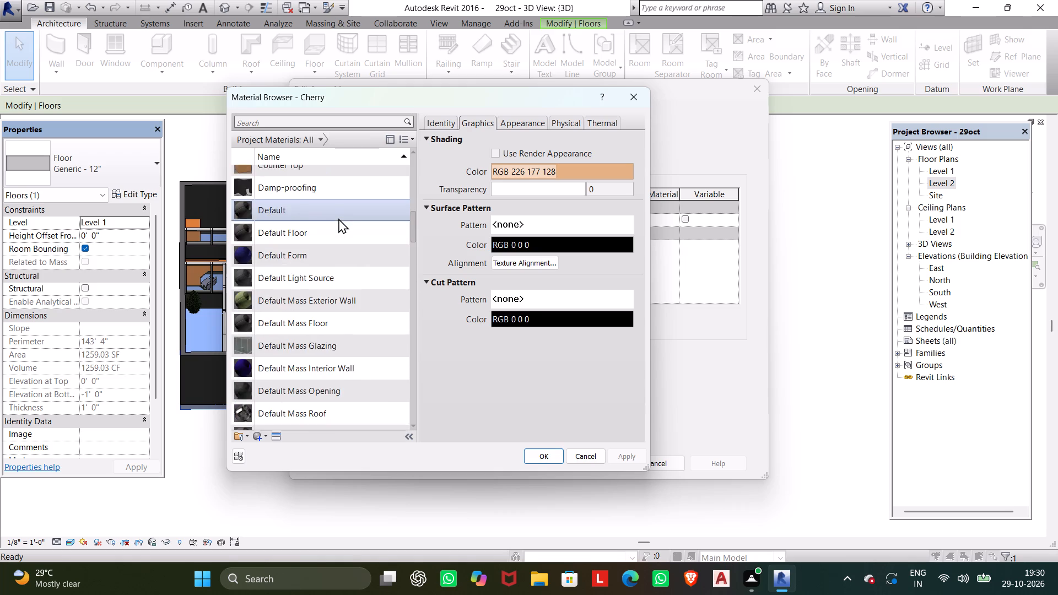
pyautogui.scroll(-19, 338, 218)
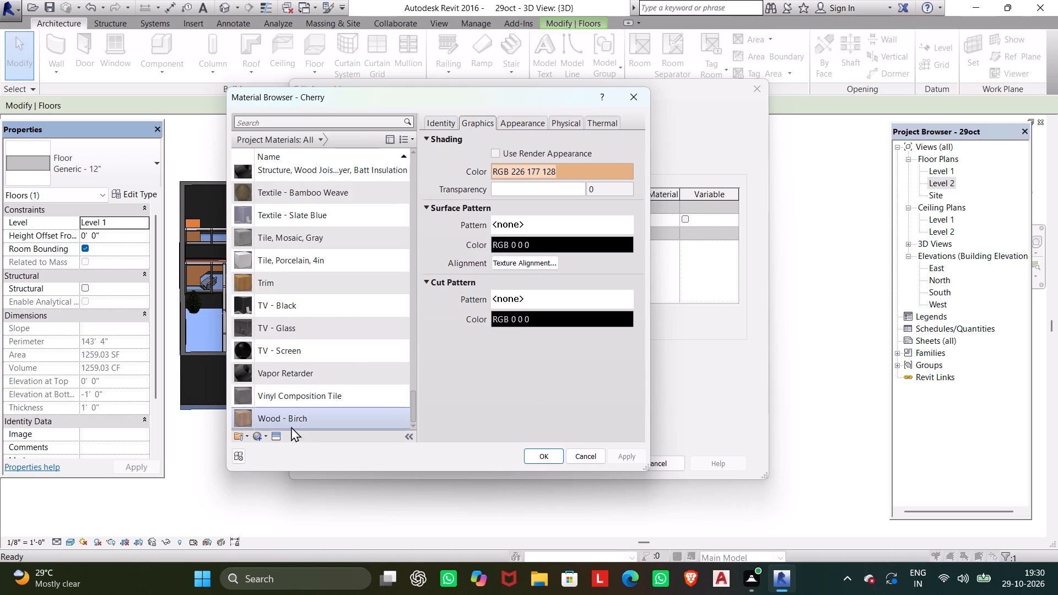
pyautogui.click(294, 413)
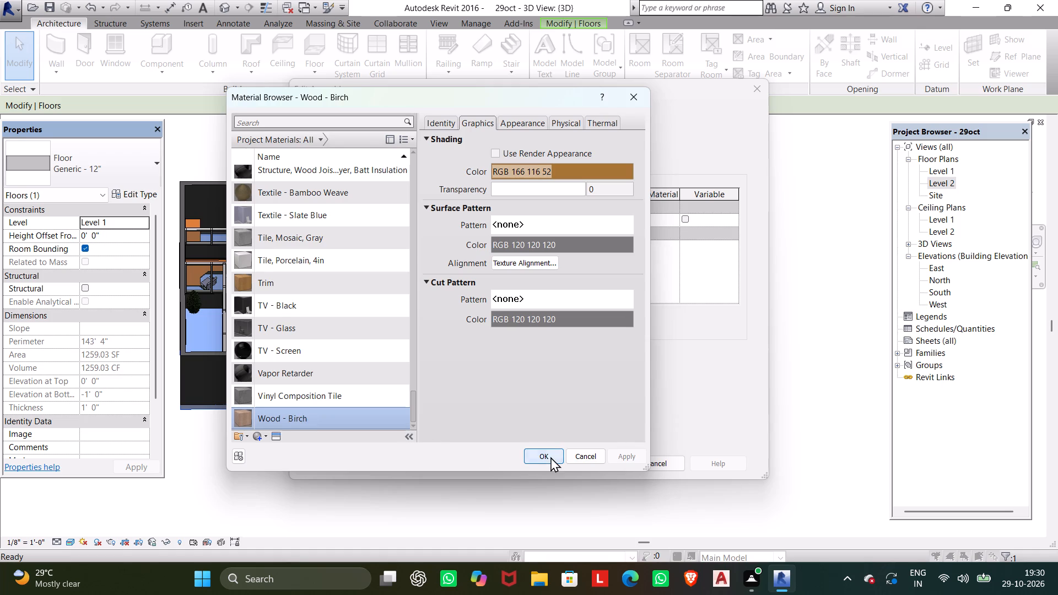
pyautogui.click(550, 457)
pyautogui.click(585, 462)
pyautogui.click(593, 463)
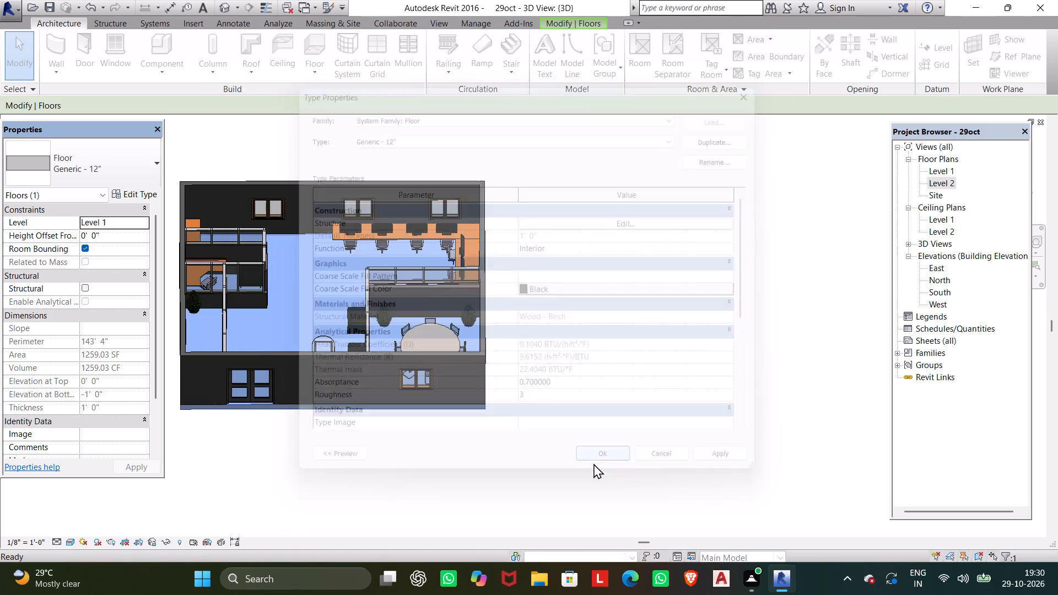
pyautogui.press('Escape')
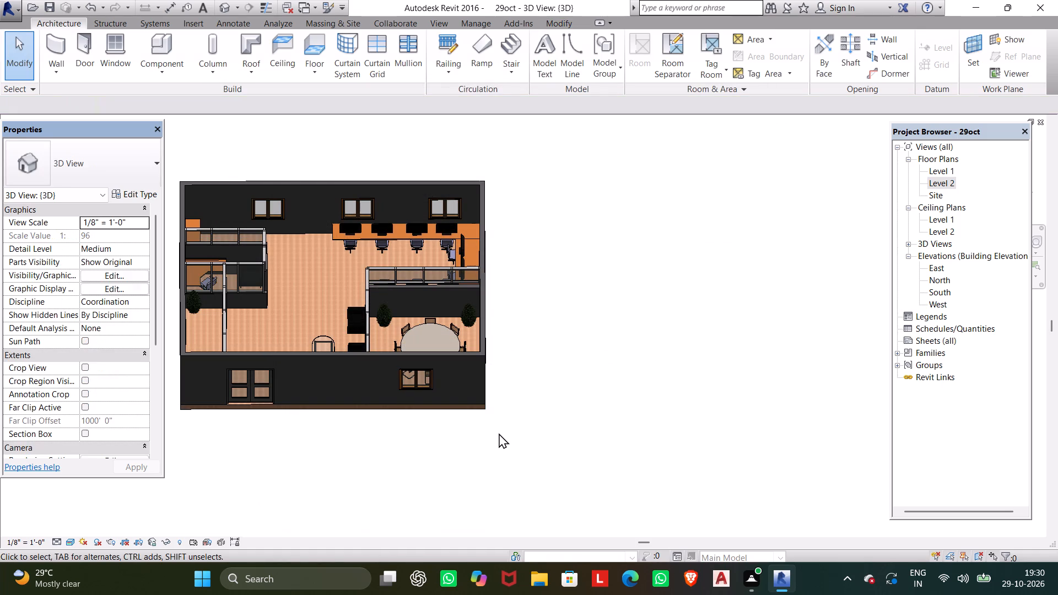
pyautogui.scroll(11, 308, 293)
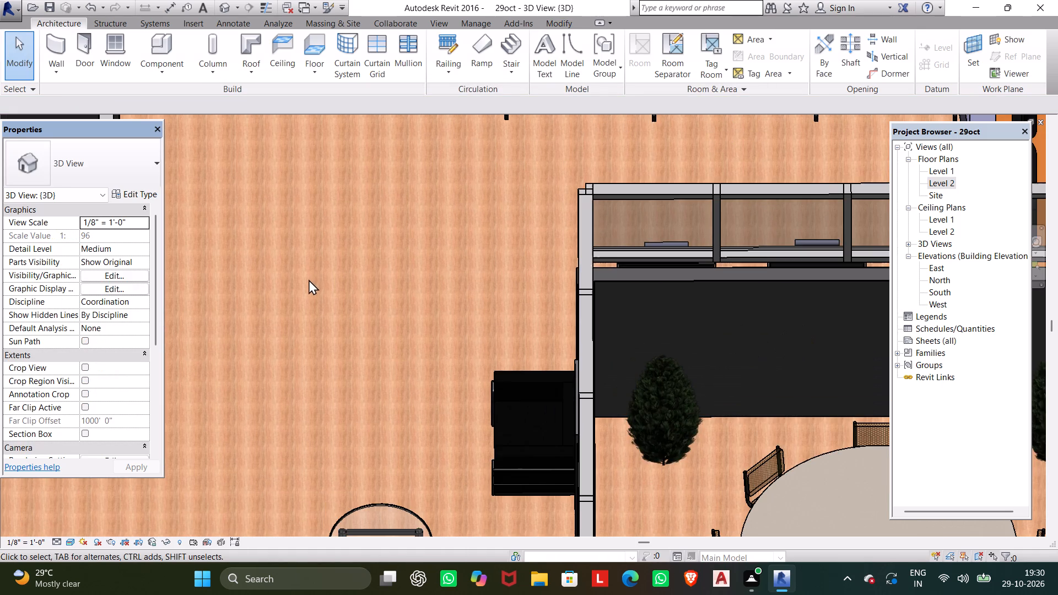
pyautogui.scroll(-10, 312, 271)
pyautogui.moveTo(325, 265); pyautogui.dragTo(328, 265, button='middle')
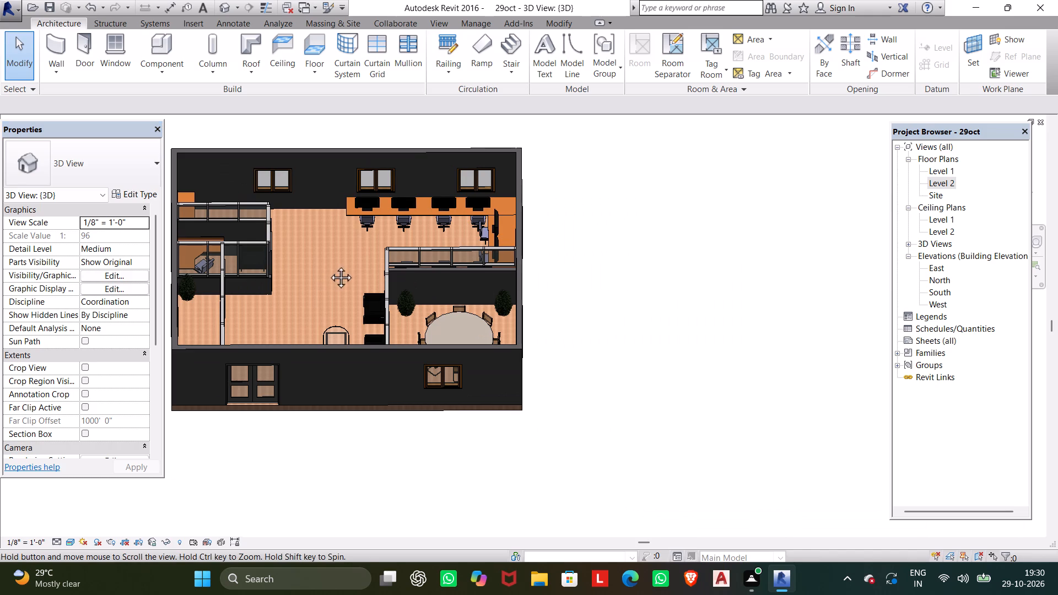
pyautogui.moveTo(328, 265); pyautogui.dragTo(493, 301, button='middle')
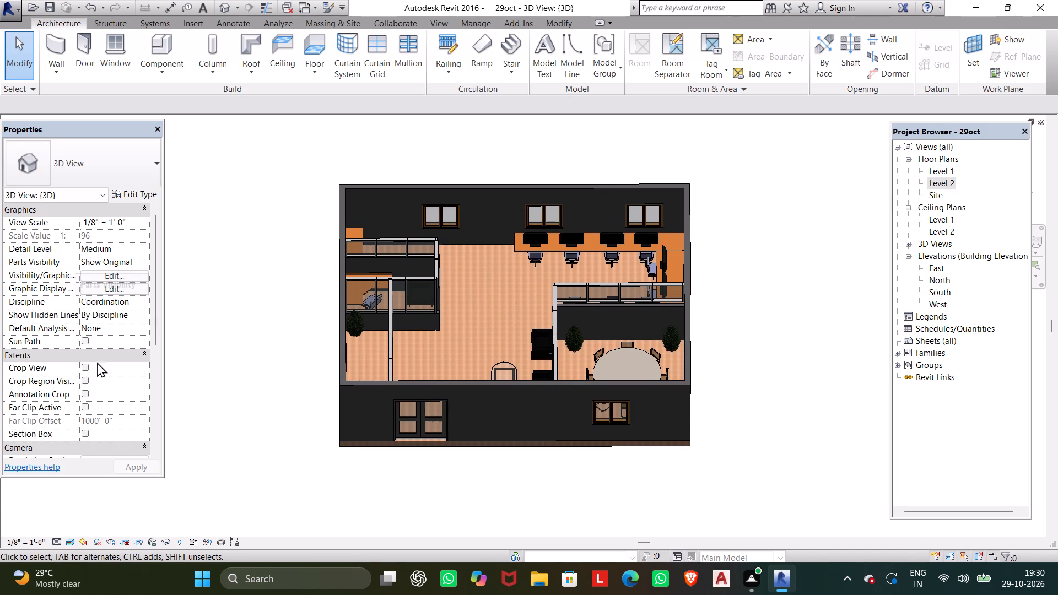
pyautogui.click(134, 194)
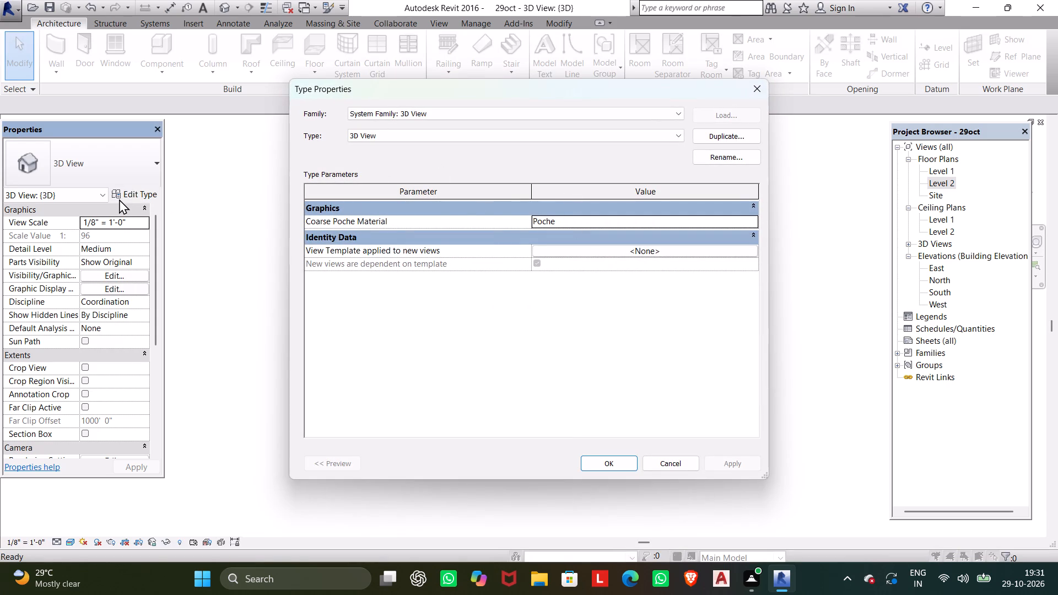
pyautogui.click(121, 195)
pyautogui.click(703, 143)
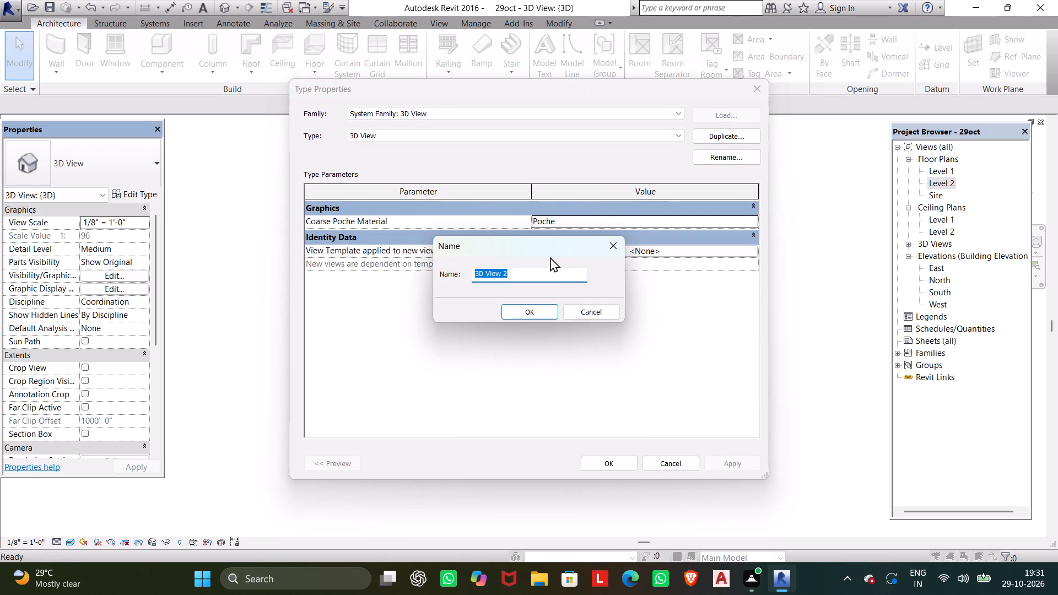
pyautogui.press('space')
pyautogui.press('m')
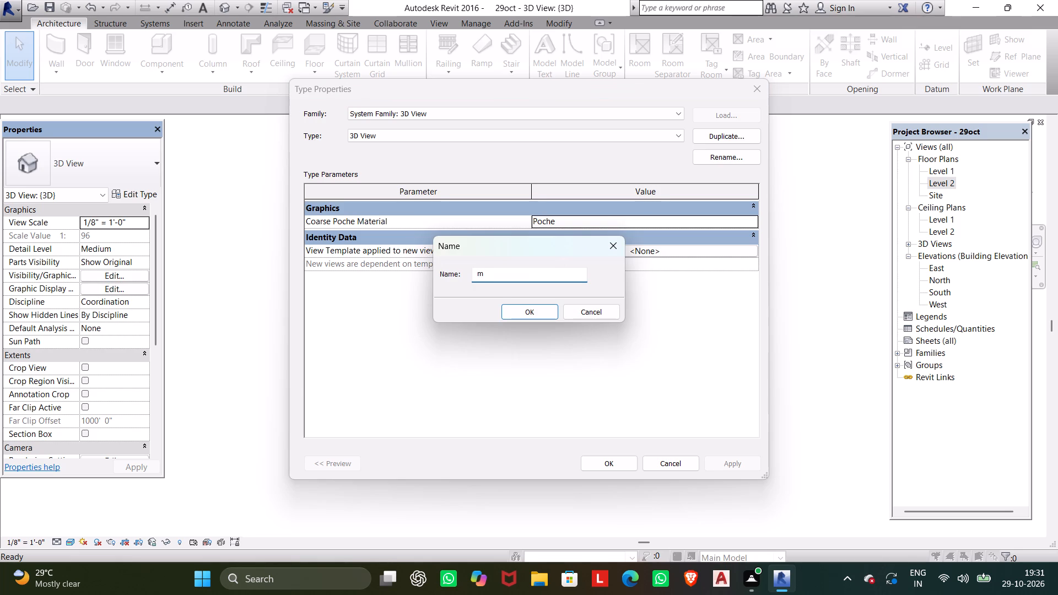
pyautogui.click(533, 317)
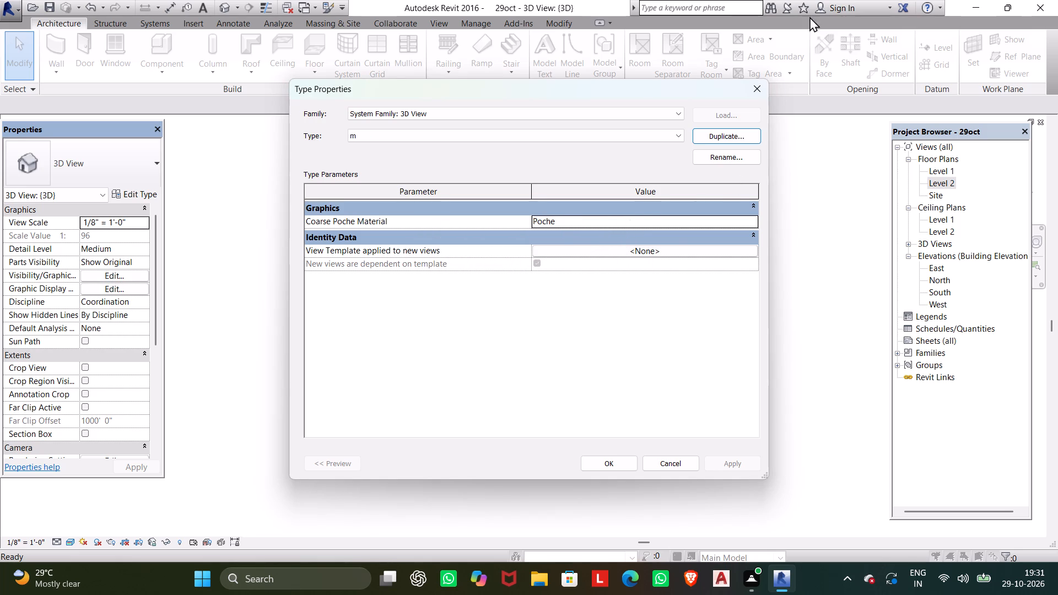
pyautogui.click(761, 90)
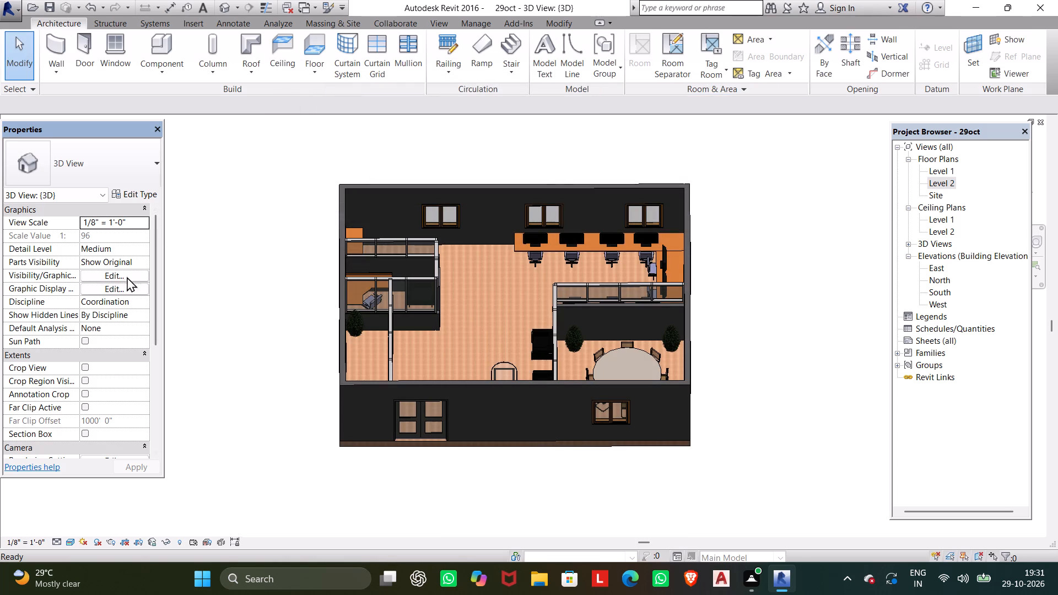
# Set the thickness of the Structure [1] layer in the Generic - 12" floor type to 0.6' and deselect the floor.
pyautogui.click(357, 444)
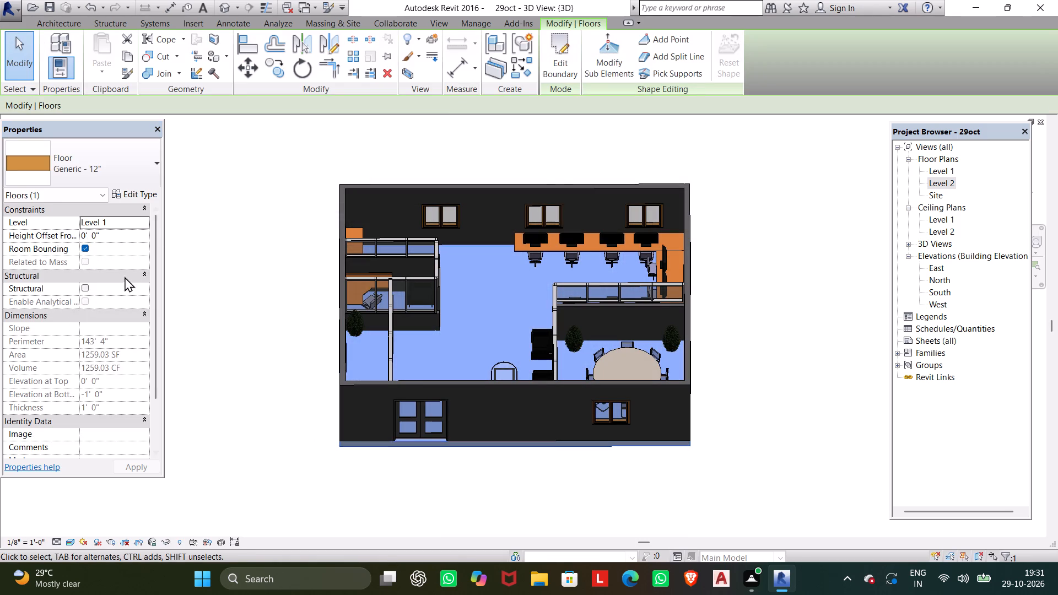
pyautogui.click(134, 191)
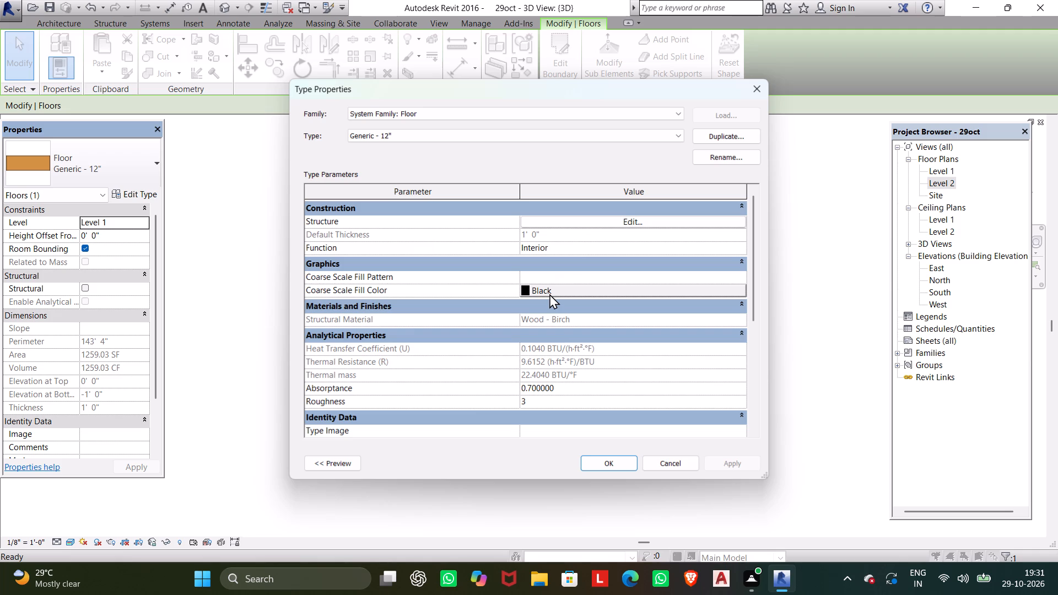
pyautogui.click(624, 220)
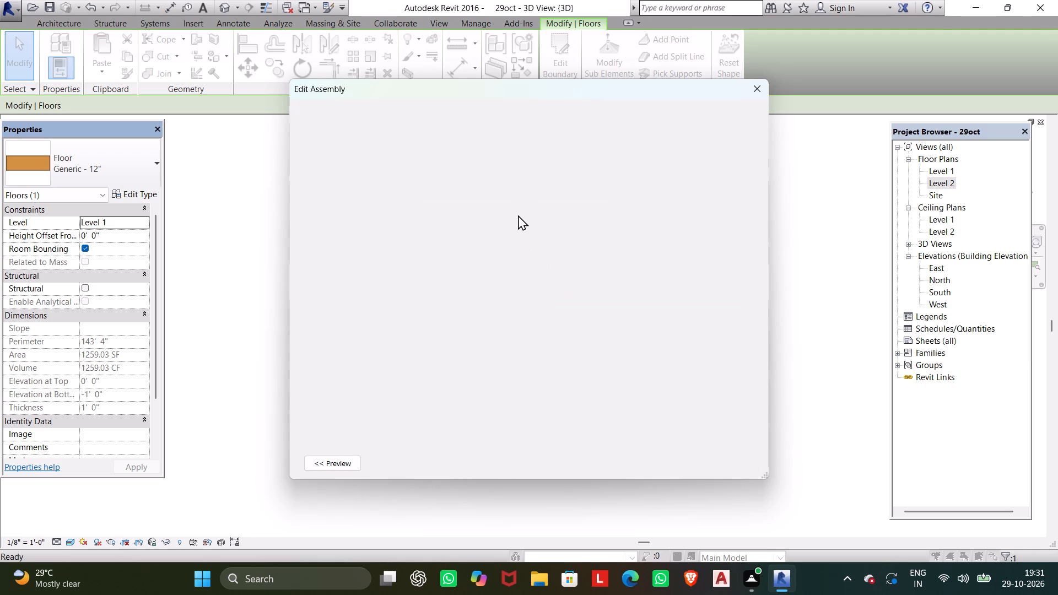
pyautogui.click(516, 216)
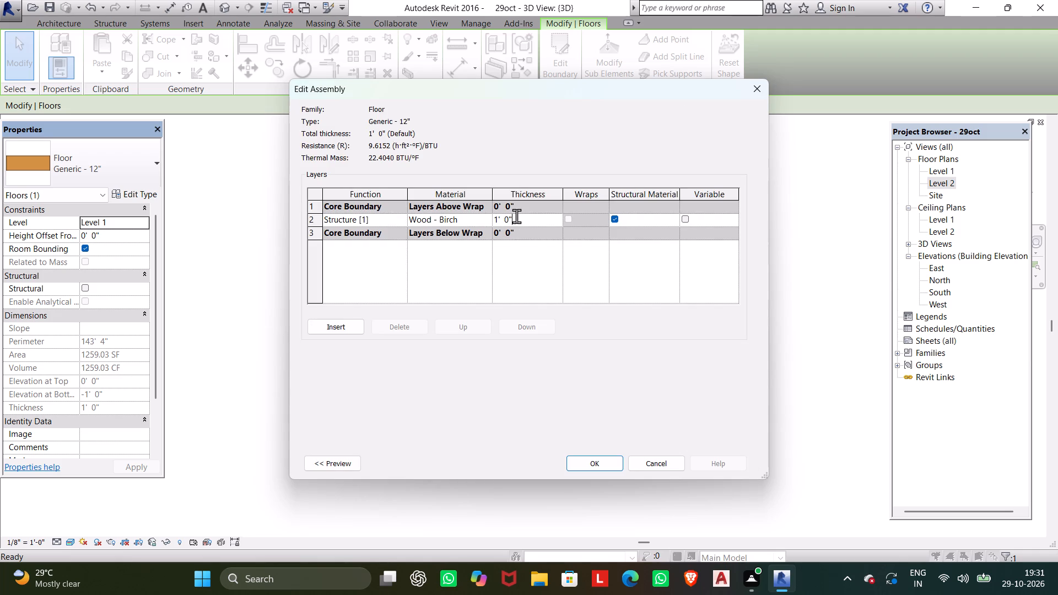
pyautogui.moveTo(516, 216); pyautogui.dragTo(483, 218)
pyautogui.write('0.')
pyautogui.write("6'")
pyautogui.click(614, 458)
pyautogui.click(617, 464)
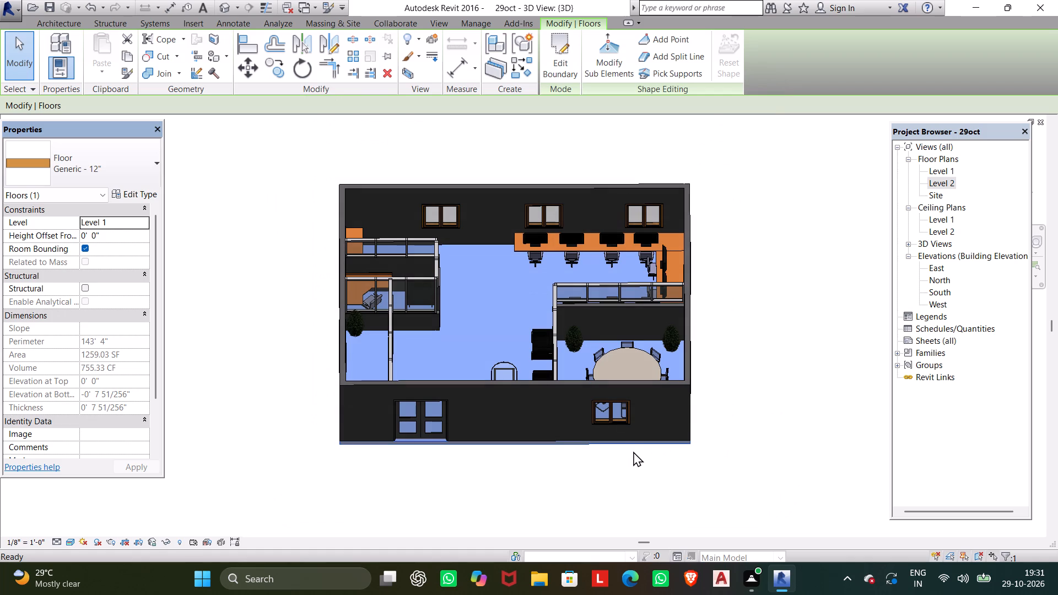
pyautogui.press('Escape')
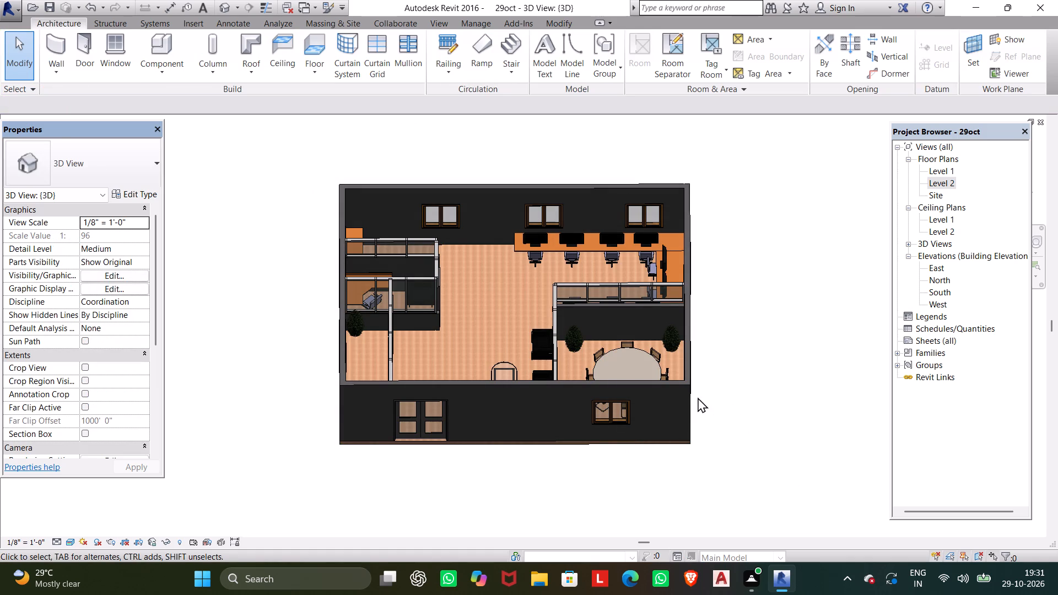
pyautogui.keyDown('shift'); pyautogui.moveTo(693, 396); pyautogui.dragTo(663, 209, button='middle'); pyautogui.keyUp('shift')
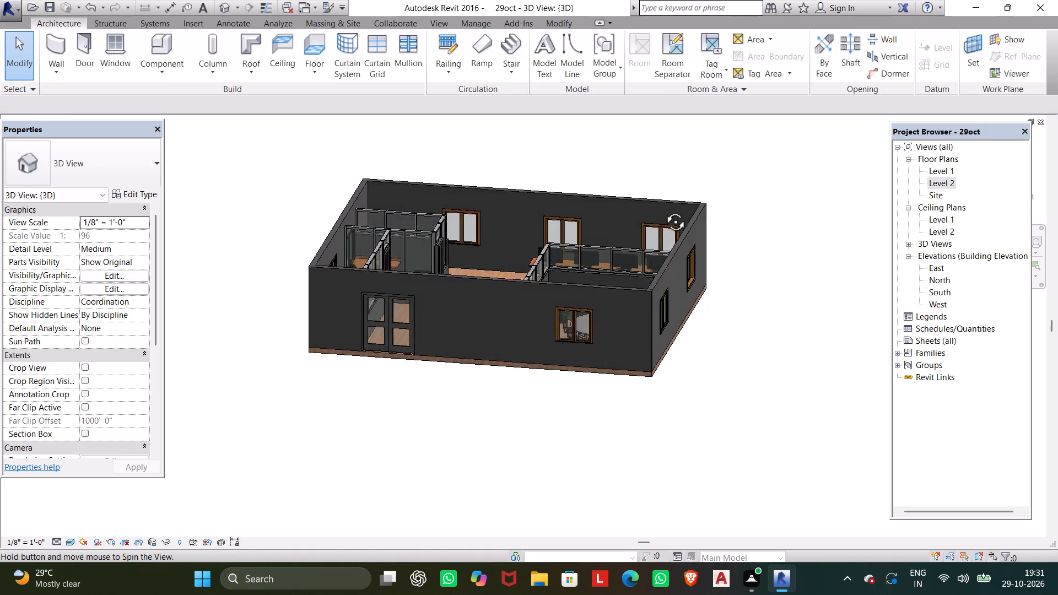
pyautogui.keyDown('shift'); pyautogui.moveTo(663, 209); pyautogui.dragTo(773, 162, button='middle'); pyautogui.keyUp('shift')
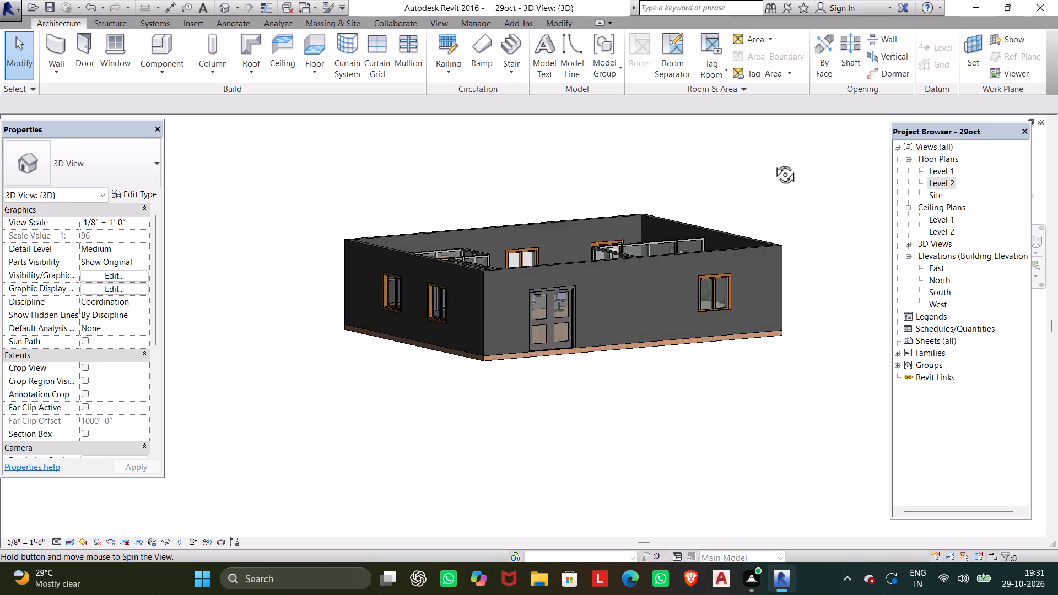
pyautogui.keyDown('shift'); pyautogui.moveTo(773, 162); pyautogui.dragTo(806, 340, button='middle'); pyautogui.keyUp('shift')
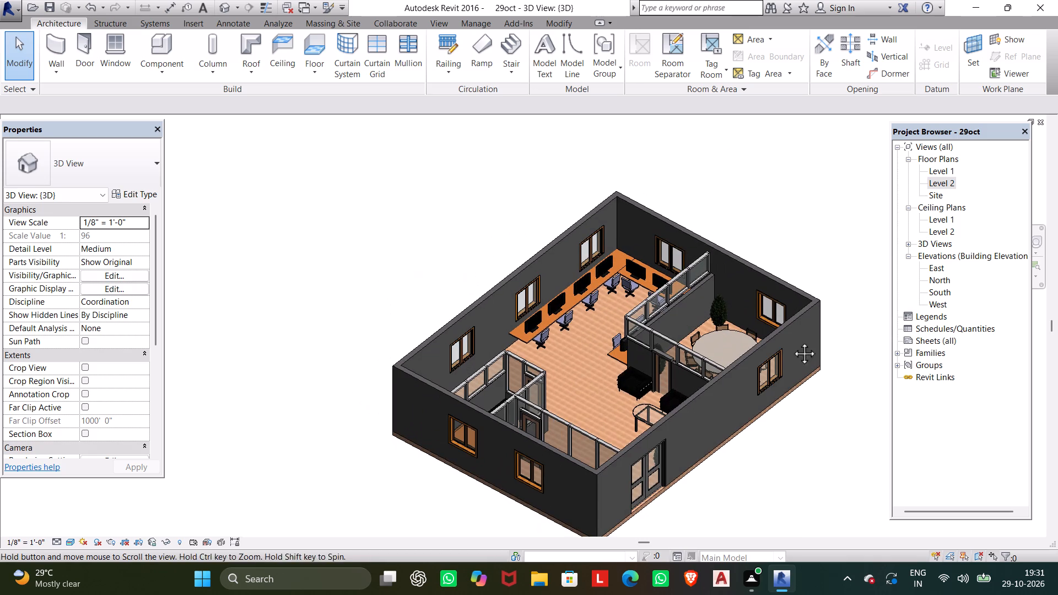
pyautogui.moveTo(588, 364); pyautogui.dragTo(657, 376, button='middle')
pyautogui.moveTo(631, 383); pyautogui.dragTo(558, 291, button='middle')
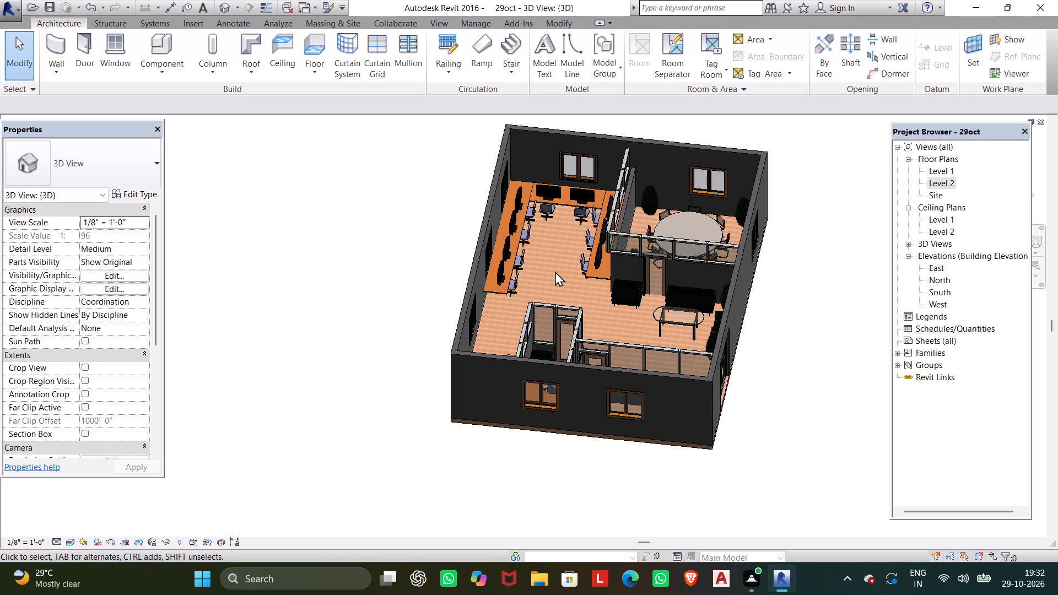
# Open the Level 1 floor plan with the whole office layout in view.
pyautogui.doubleClick(934, 169)
pyautogui.scroll(-1, 822, 300)
pyautogui.moveTo(821, 300); pyautogui.dragTo(817, 291, button='middle')
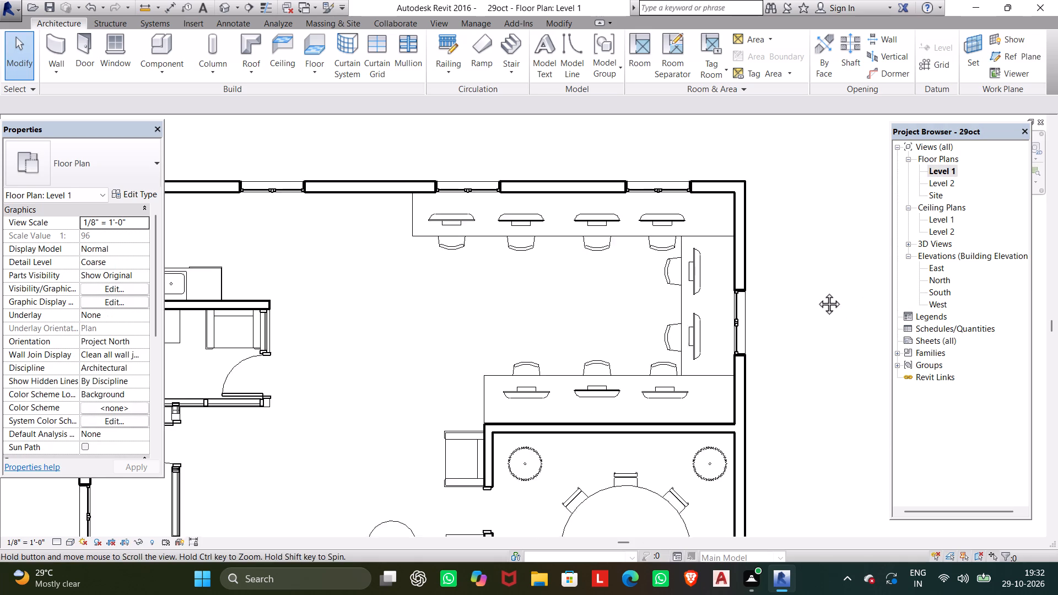
pyautogui.moveTo(817, 291); pyautogui.dragTo(850, 233, button='middle')
pyautogui.scroll(-2, 852, 251)
pyautogui.moveTo(851, 262); pyautogui.dragTo(870, 257, button='middle')
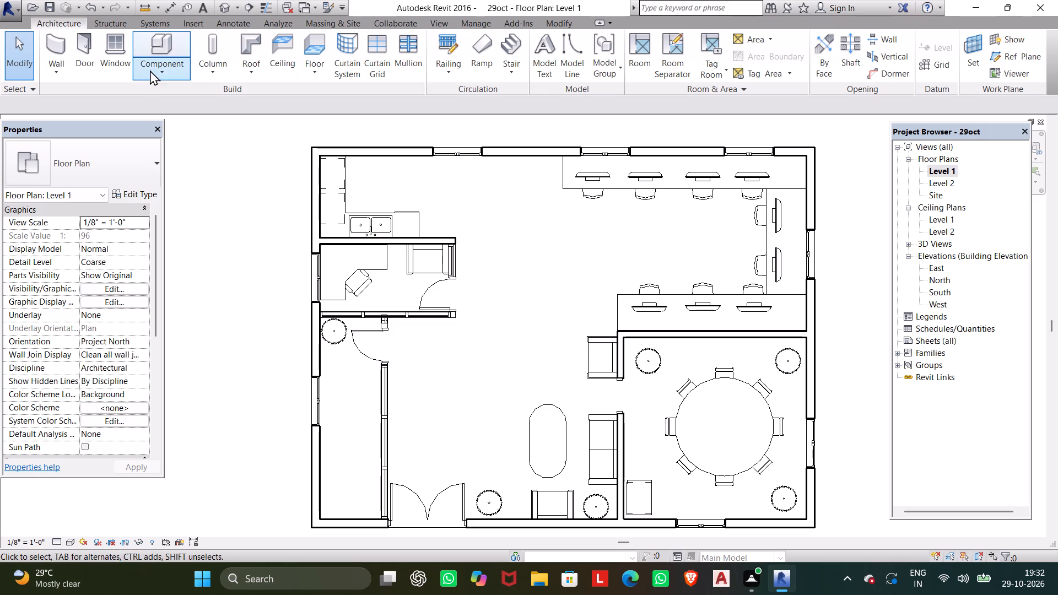
# Load the Toilet-Domestic-3D component family from the Water Closets folder under Plumbing, Architectural, Fixtures in the US Imperial library.
pyautogui.click(162, 44)
pyautogui.moveTo(502, 59); pyautogui.dragTo(509, 57)
pyautogui.click(546, 52)
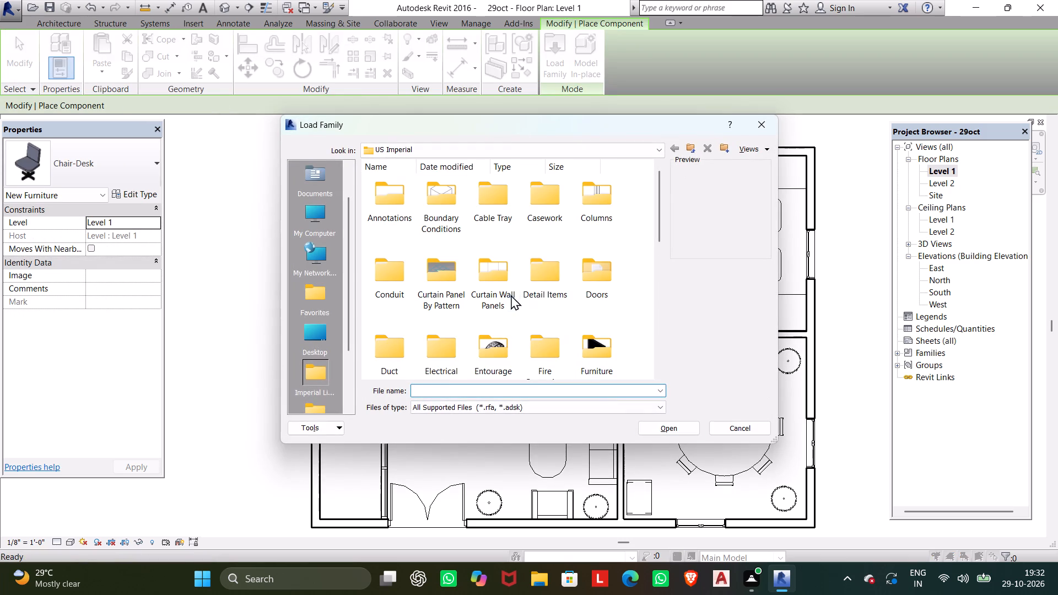
pyautogui.scroll(-2, 520, 301)
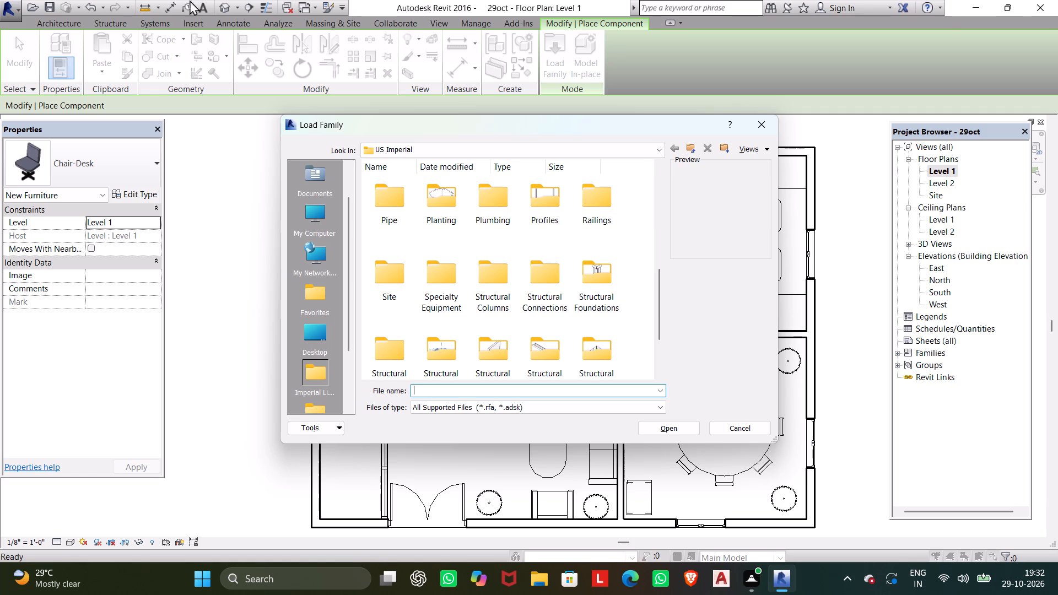
pyautogui.scroll(-2, 402, 267)
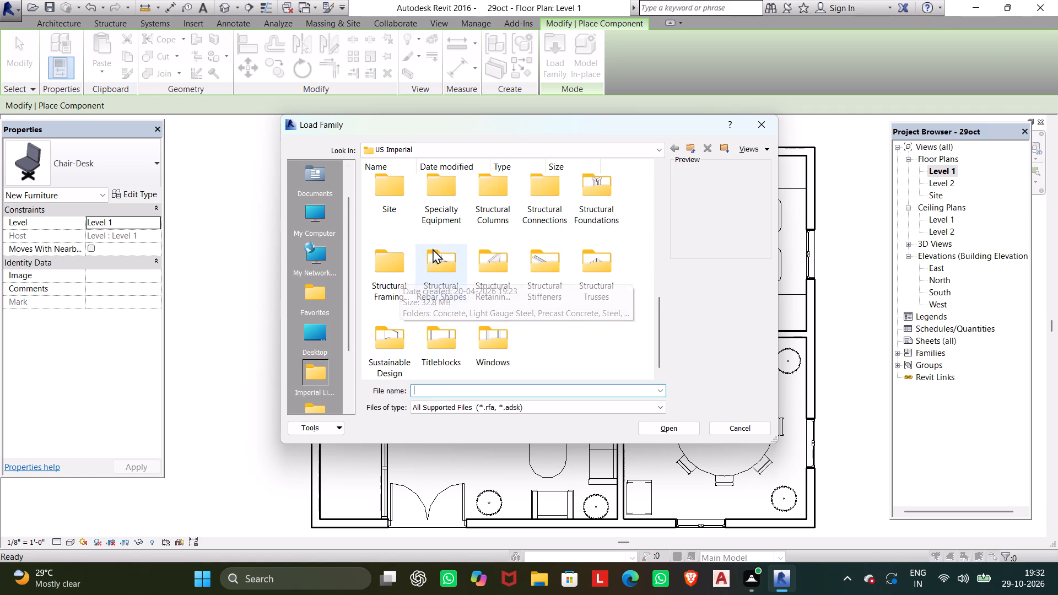
pyautogui.scroll(-3, 477, 212)
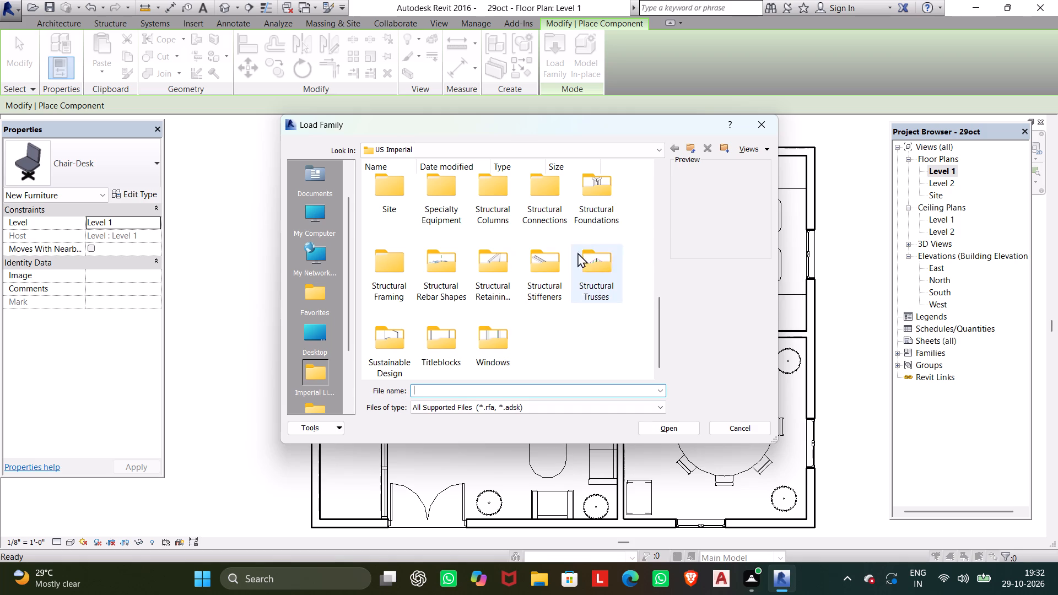
pyautogui.scroll(1, 490, 209)
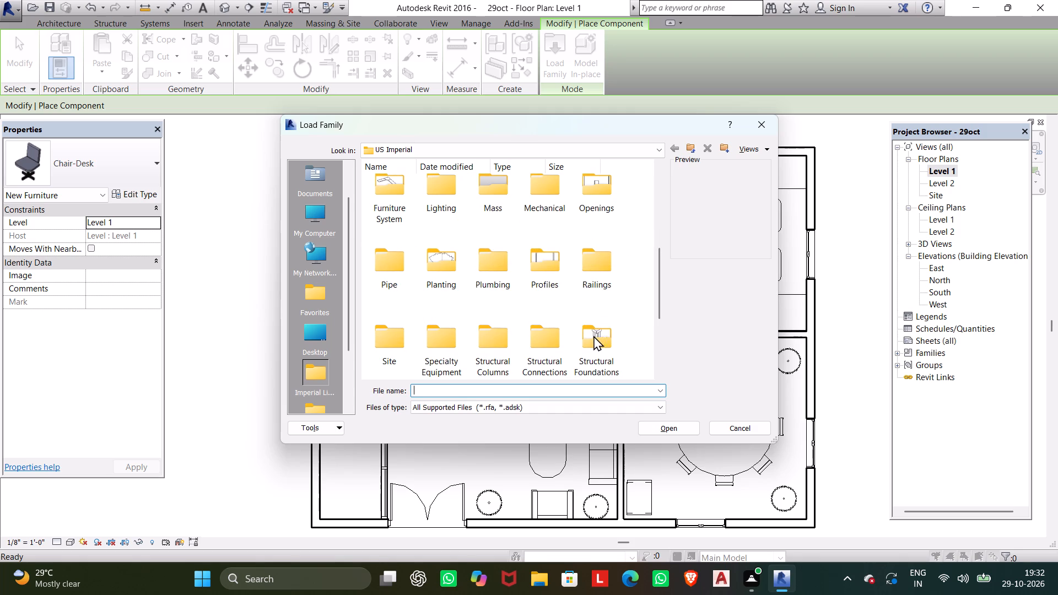
pyautogui.click(490, 281)
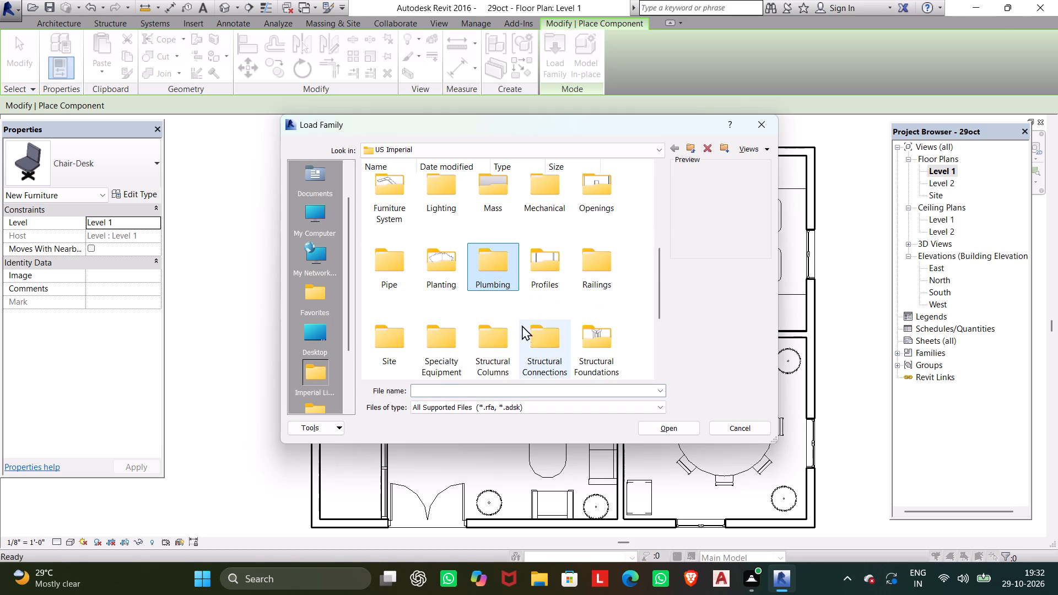
pyautogui.click(664, 429)
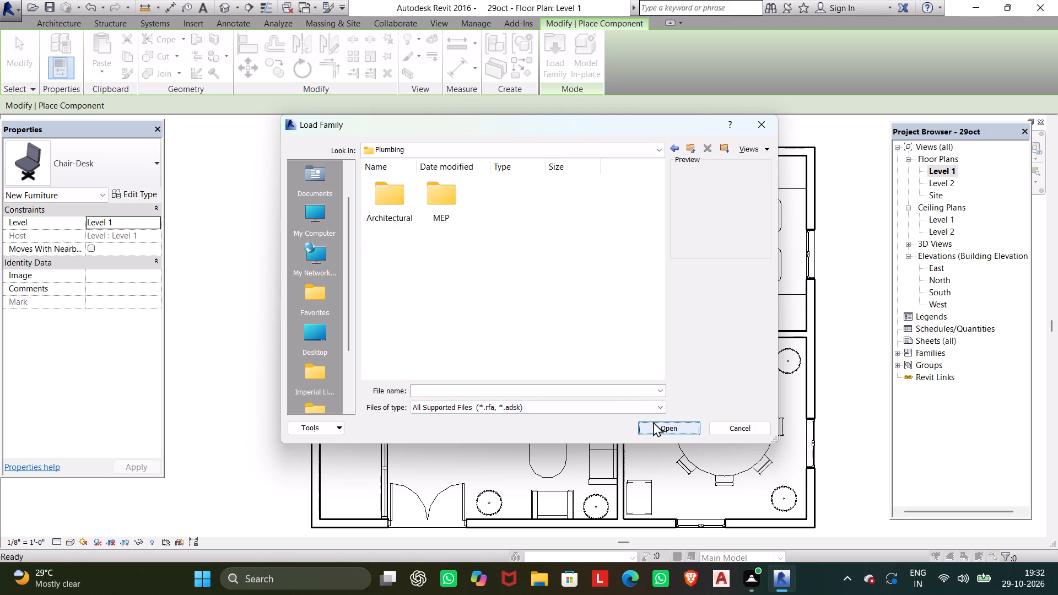
pyautogui.click(393, 199)
pyautogui.doubleClick(407, 194)
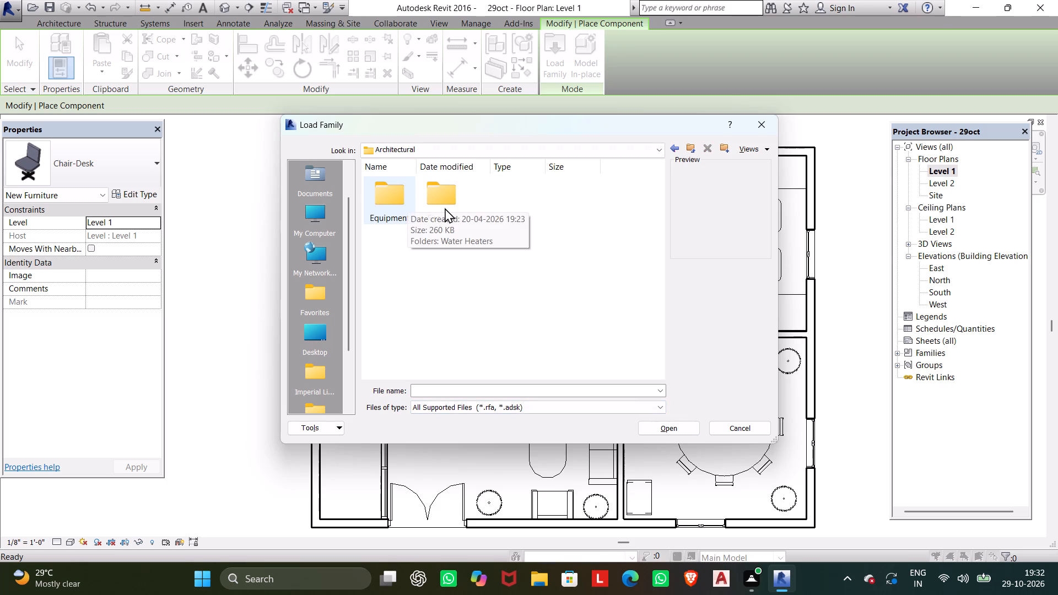
pyautogui.doubleClick(437, 195)
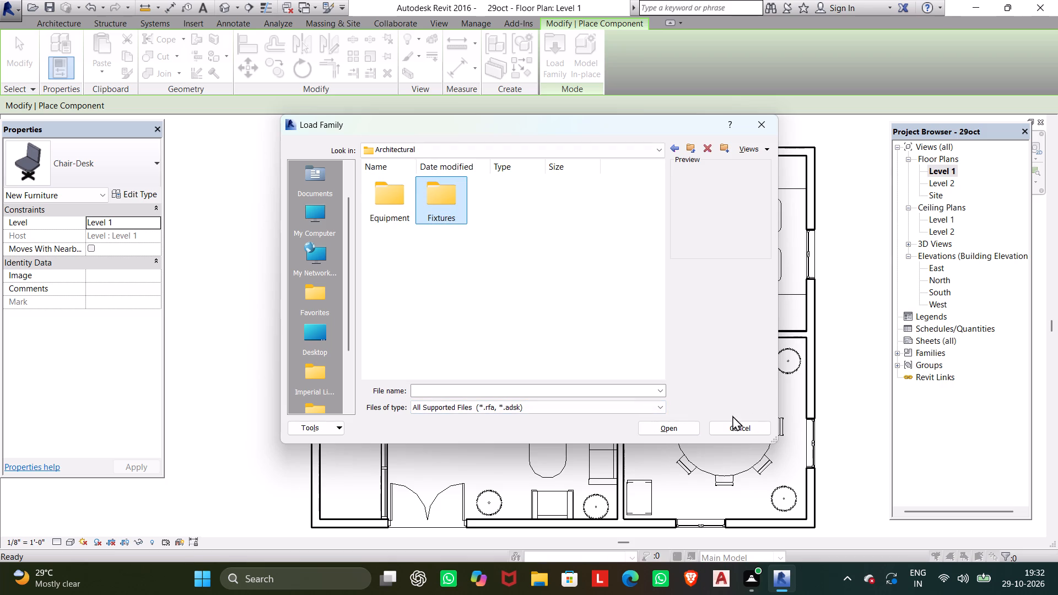
pyautogui.click(655, 426)
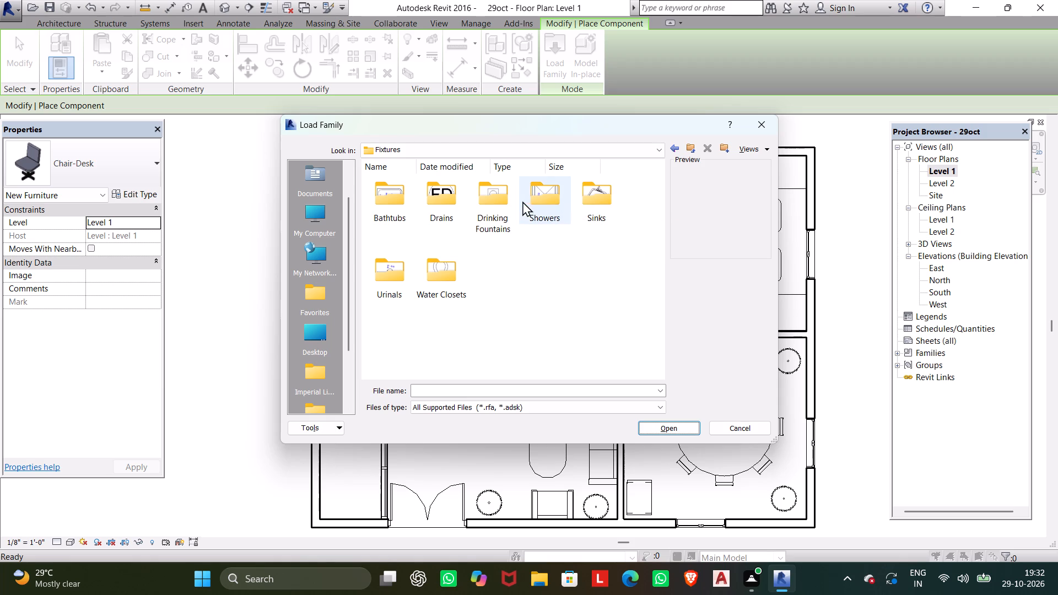
pyautogui.click(446, 268)
pyautogui.click(685, 428)
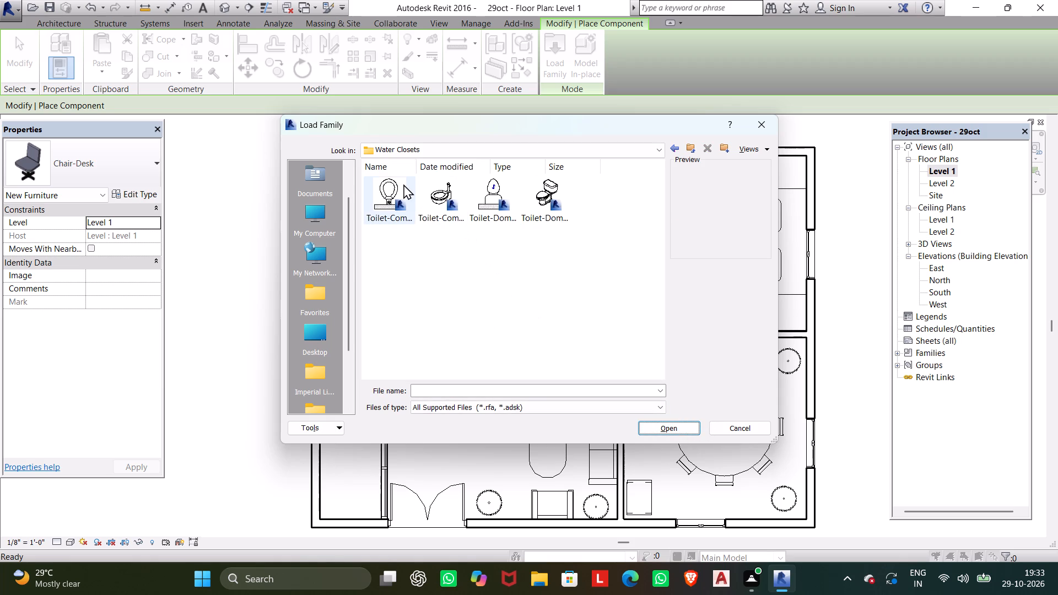
pyautogui.click(391, 186)
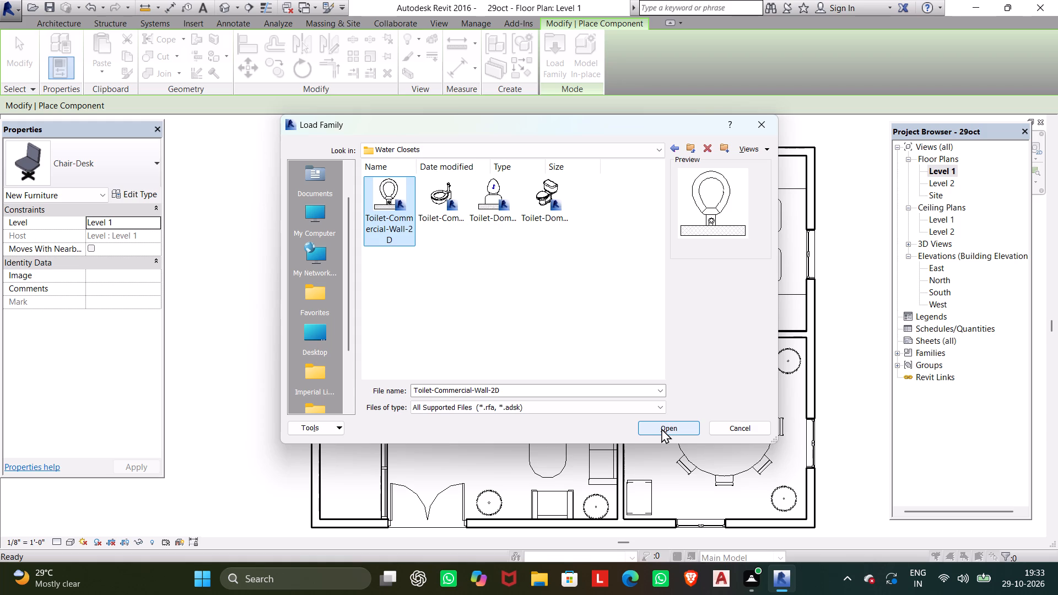
pyautogui.click(533, 188)
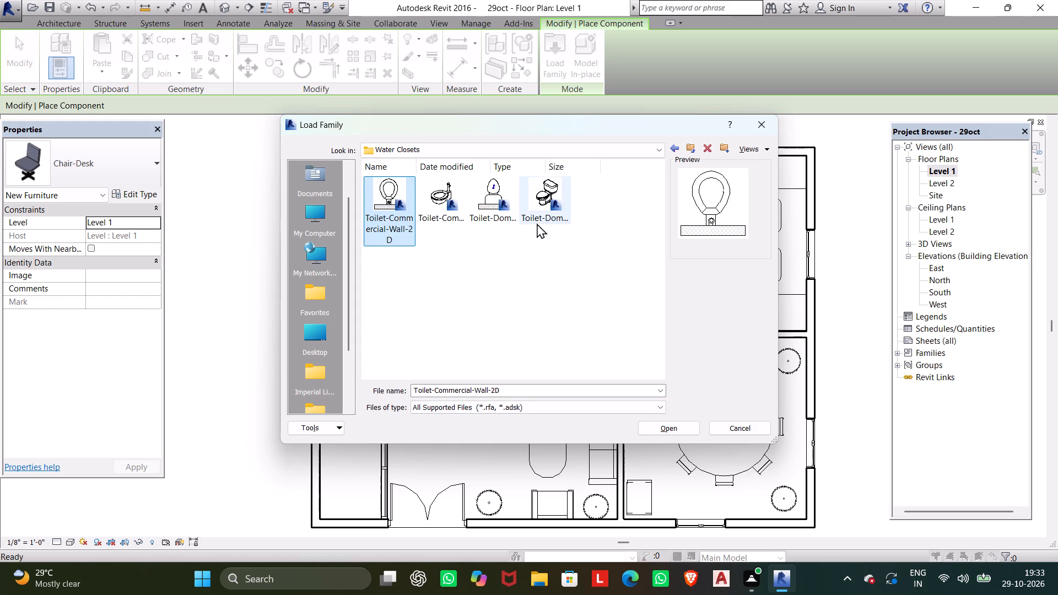
pyautogui.click(658, 423)
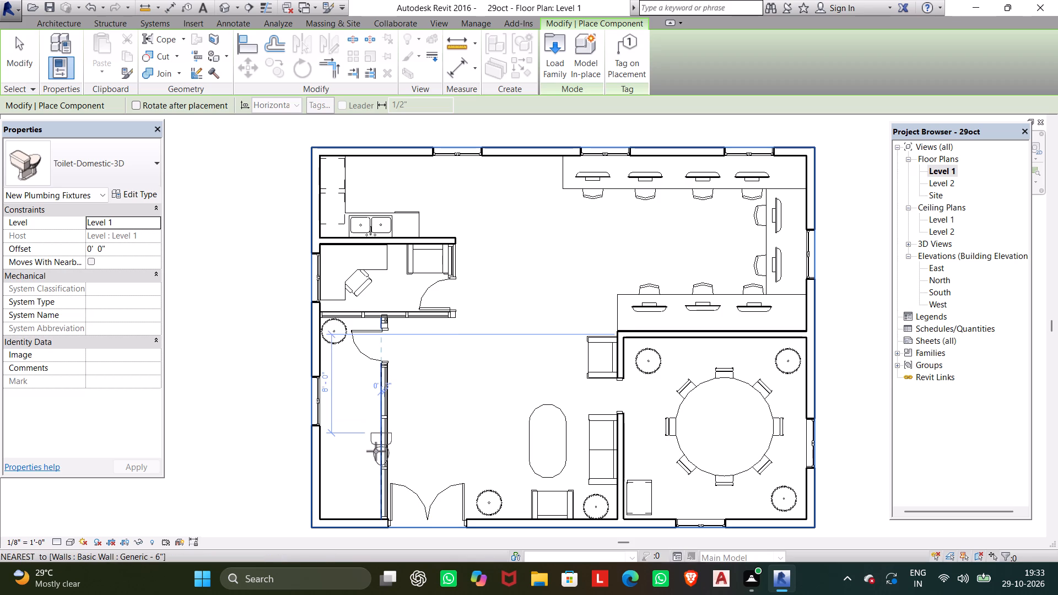
# Place two Toilet-Domestic-3D fixtures against the west exterior wall of the narrow room, with the bowls facing into the room.
pyautogui.press('space')
pyautogui.click(341, 488)
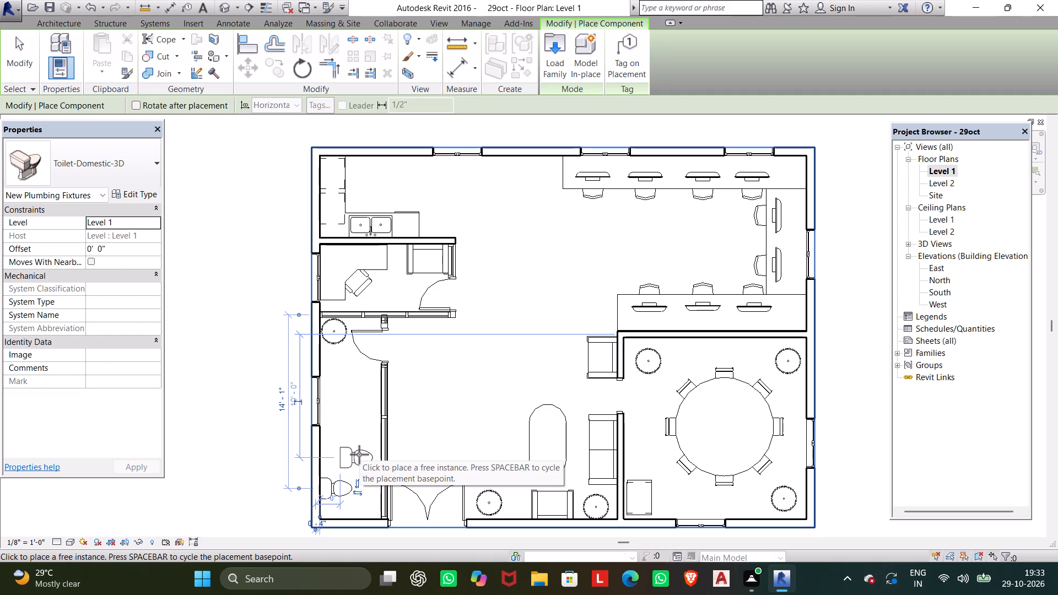
pyautogui.press('Escape')
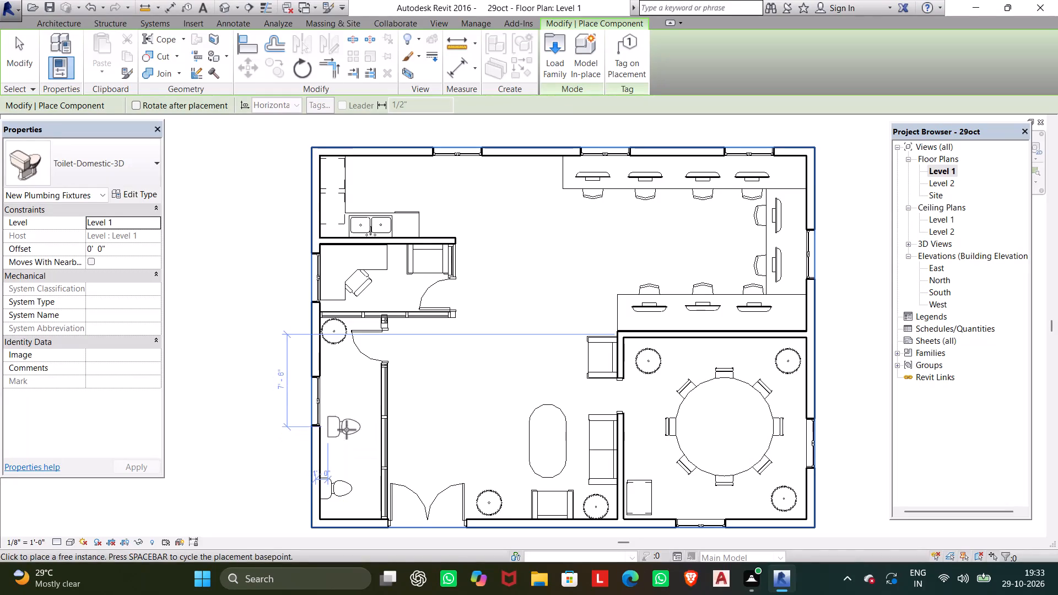
pyautogui.scroll(5, 332, 423)
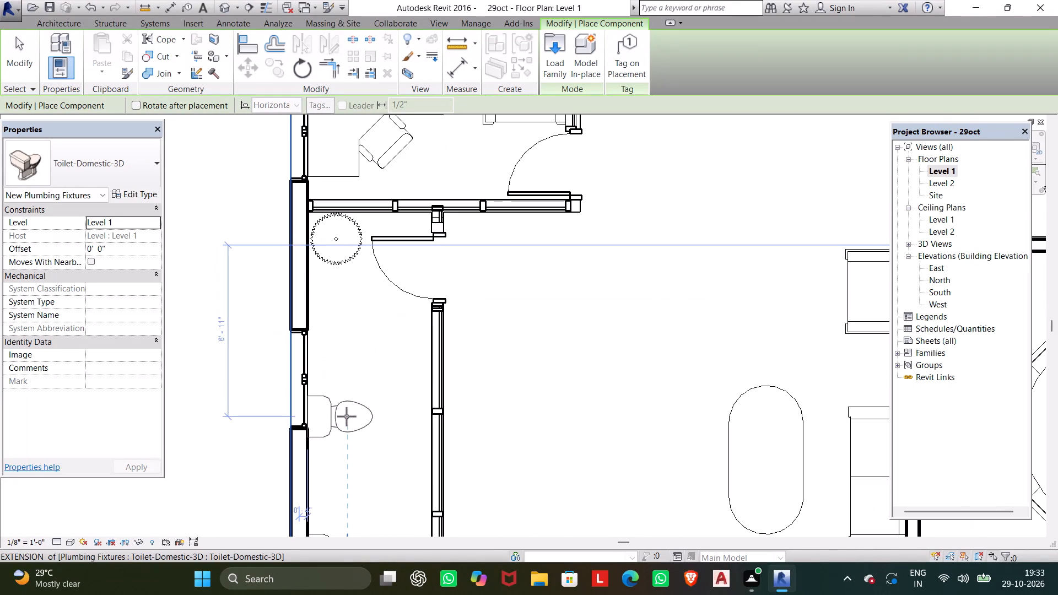
pyautogui.click(347, 416)
pyautogui.press('Escape')
pyautogui.press('Escape')
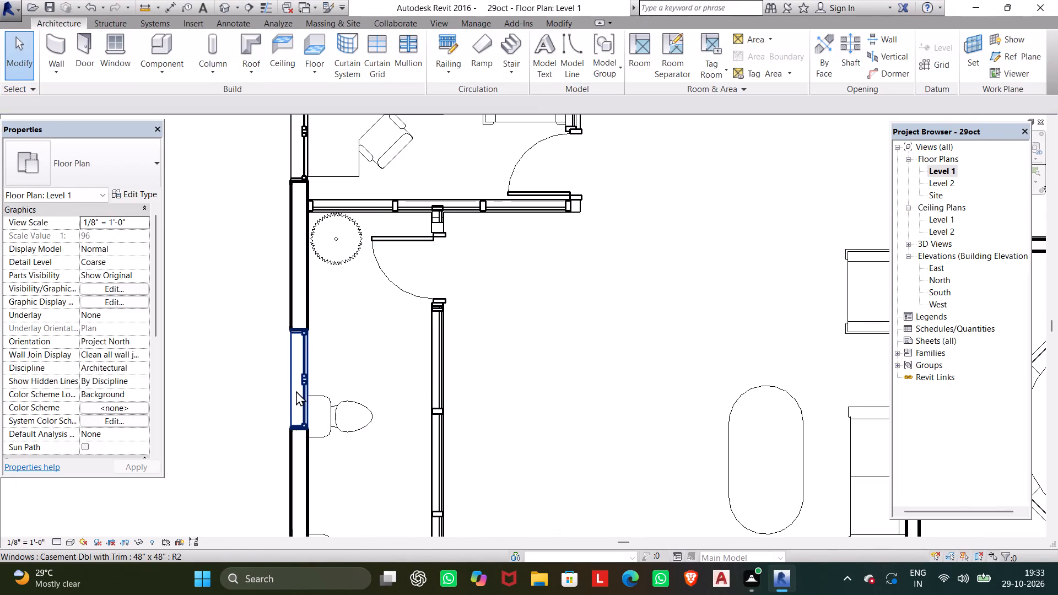
# Nudge the 48" x 48" casement window behind the northern toilet about 1 foot south along the wall, and delete it.
pyautogui.click(296, 390)
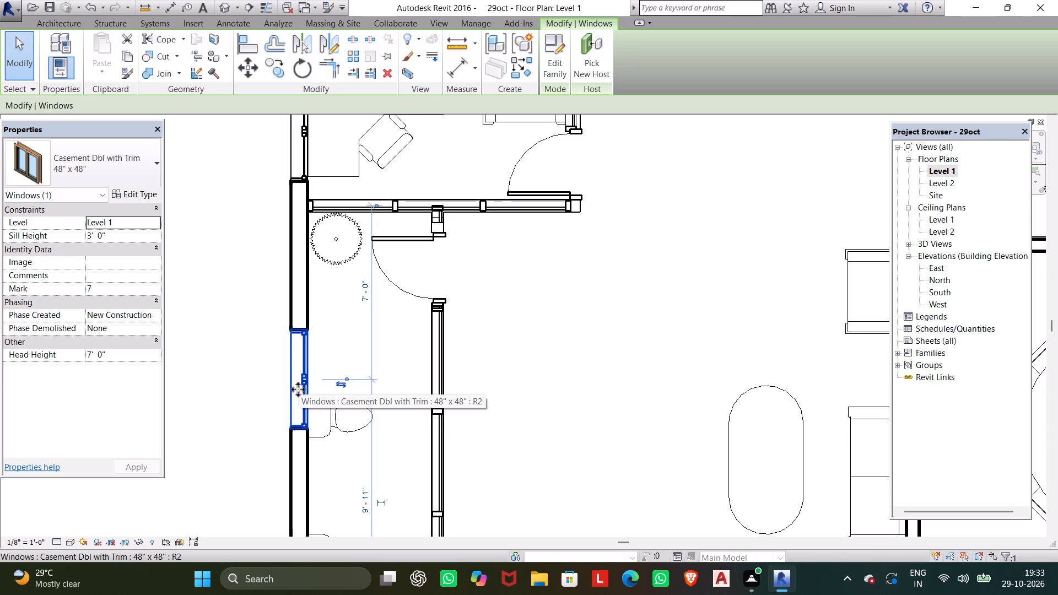
pyautogui.press('Down')
pyautogui.press('Down')
pyautogui.press('Down')
pyautogui.press('Down')
pyautogui.press('Down')
pyautogui.press('Down')
pyautogui.press('Down')
pyautogui.press('Down')
pyautogui.press('Down')
pyautogui.press('Down')
pyautogui.press('Down')
pyautogui.press('Down')
pyautogui.press('Down')
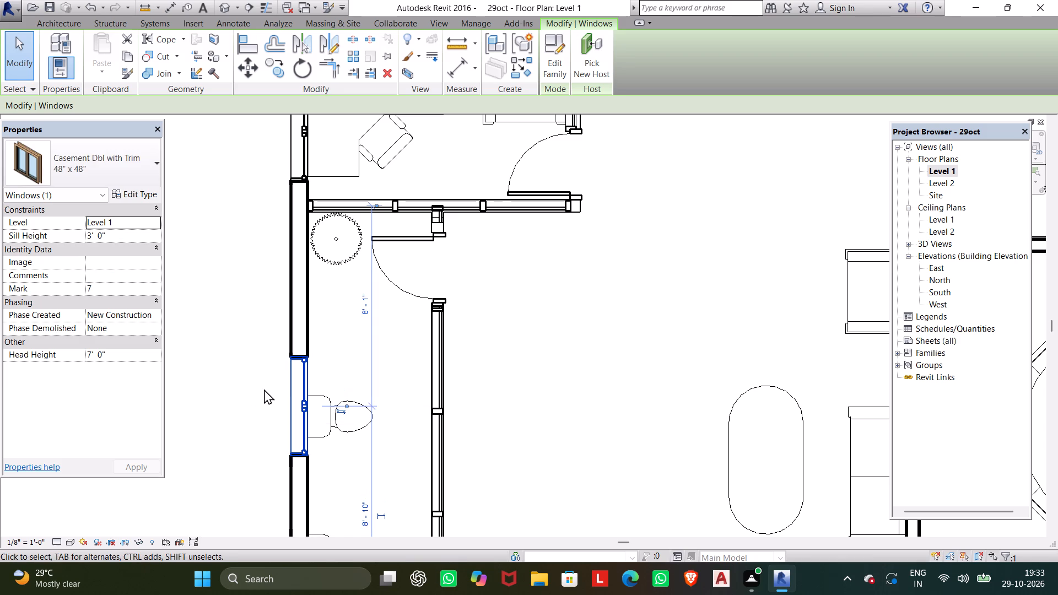
pyautogui.press('Delete')
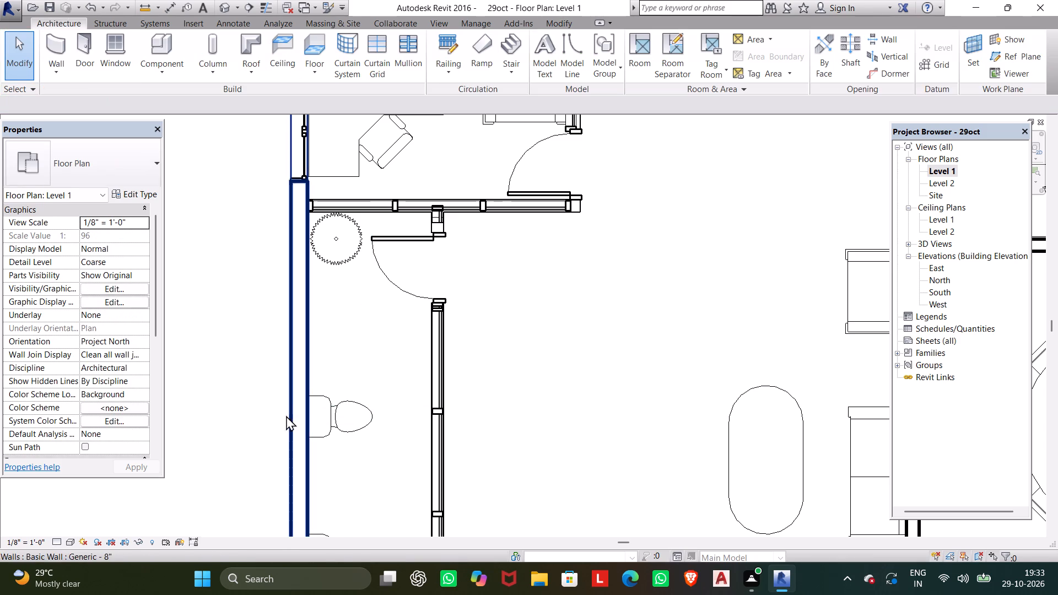
# Start a new wall on Level 1 and set its unconnected height to 9'.
pyautogui.moveTo(286, 415); pyautogui.dragTo(280, 367, button='middle')
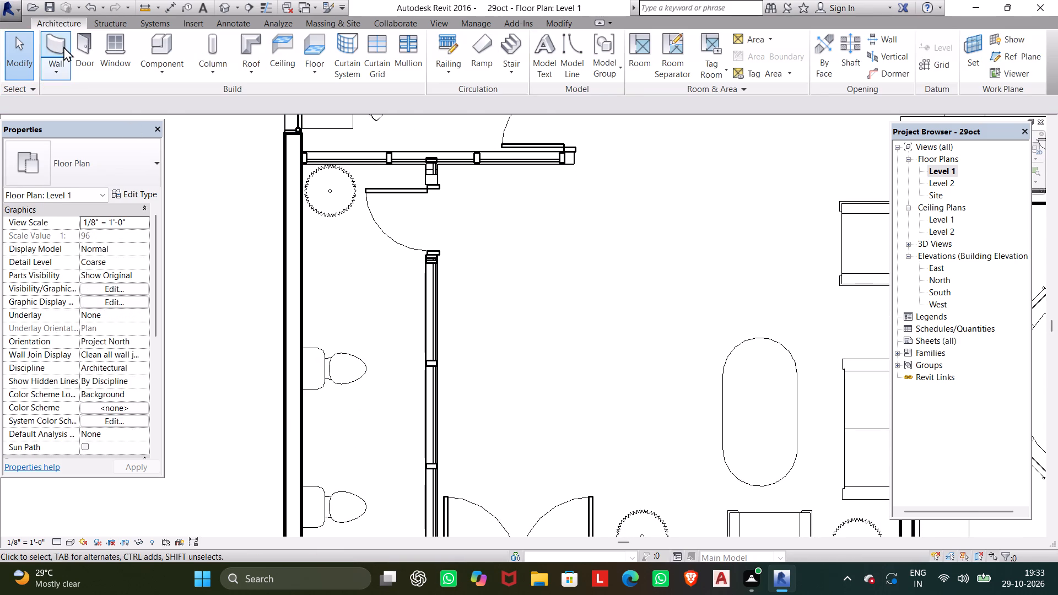
pyautogui.click(63, 46)
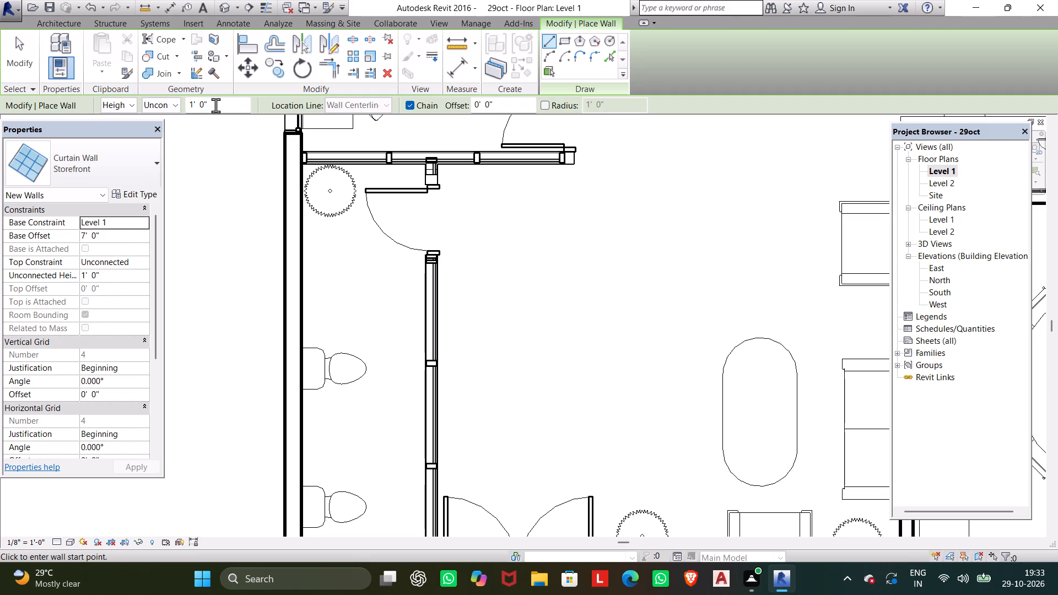
pyautogui.moveTo(215, 105); pyautogui.dragTo(177, 103)
pyautogui.write('10')
pyautogui.press("'")
pyautogui.press('Return')
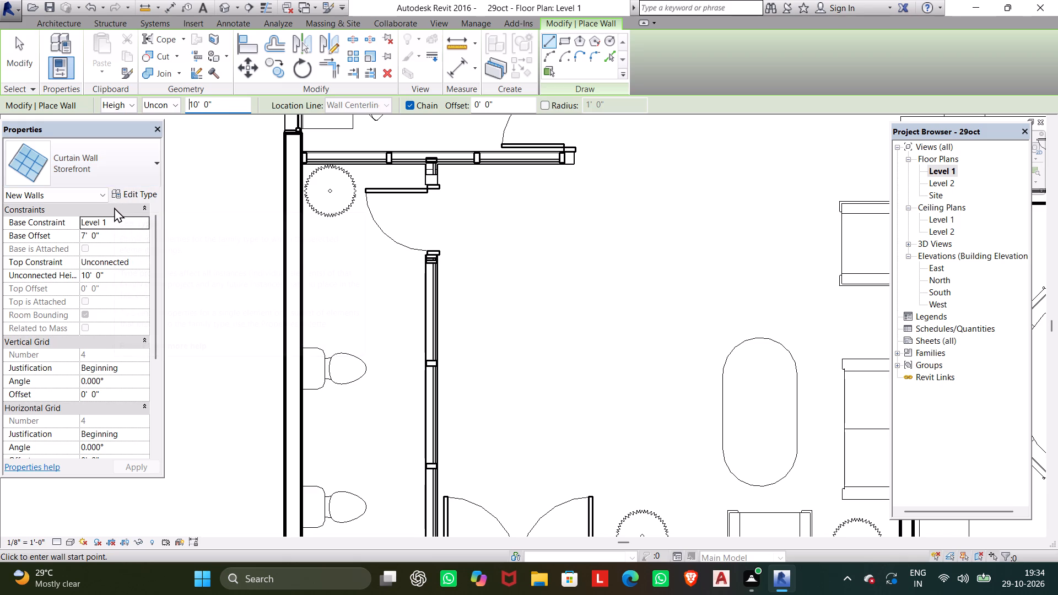
pyautogui.click(196, 104)
pyautogui.moveTo(196, 104); pyautogui.dragTo(194, 104)
pyautogui.moveTo(194, 104); pyautogui.dragTo(183, 104)
pyautogui.press('9')
pyautogui.press(';')
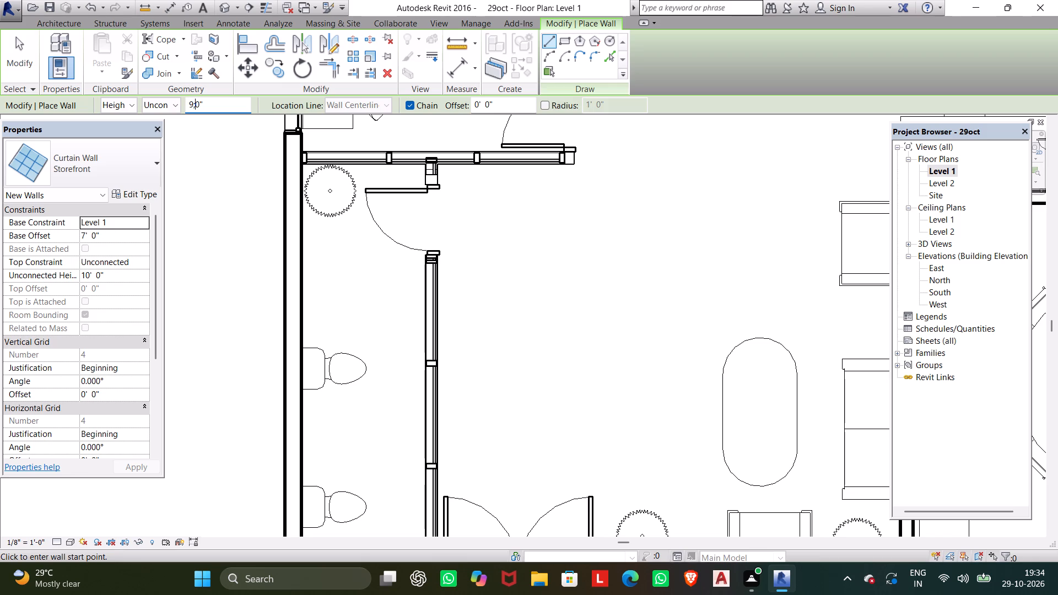
pyautogui.press('BackSpace')
pyautogui.press("'")
pyautogui.press('Return')
# Draw a Generic - 8" wall about 5'-7" long between the two toilets, from the west exterior wall to the storefront partition.
pyautogui.click(153, 164)
pyautogui.scroll(-6, 102, 284)
pyautogui.scroll(7, 84, 271)
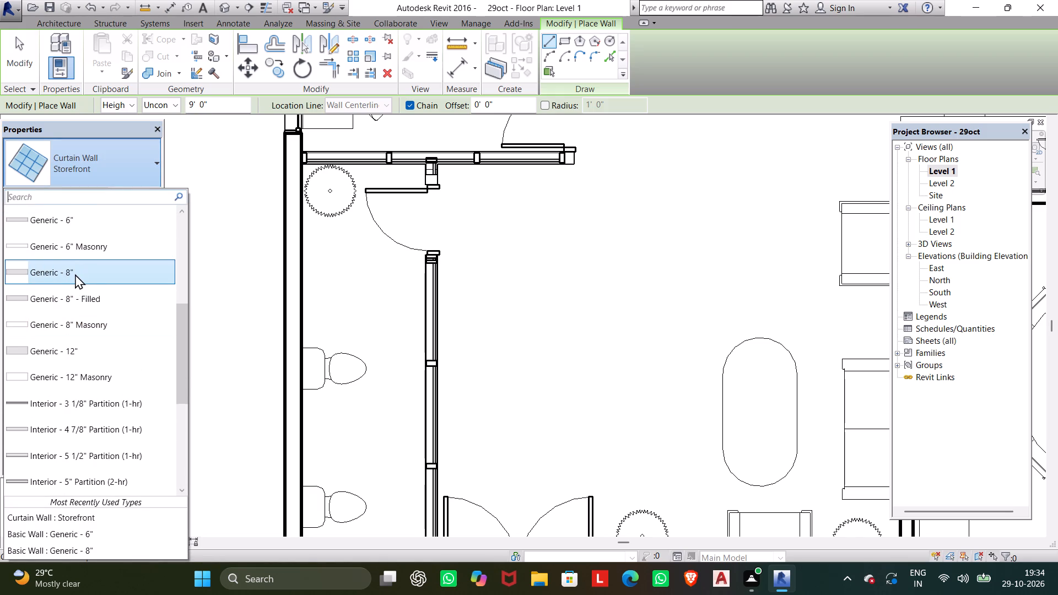
pyautogui.scroll(7, 73, 293)
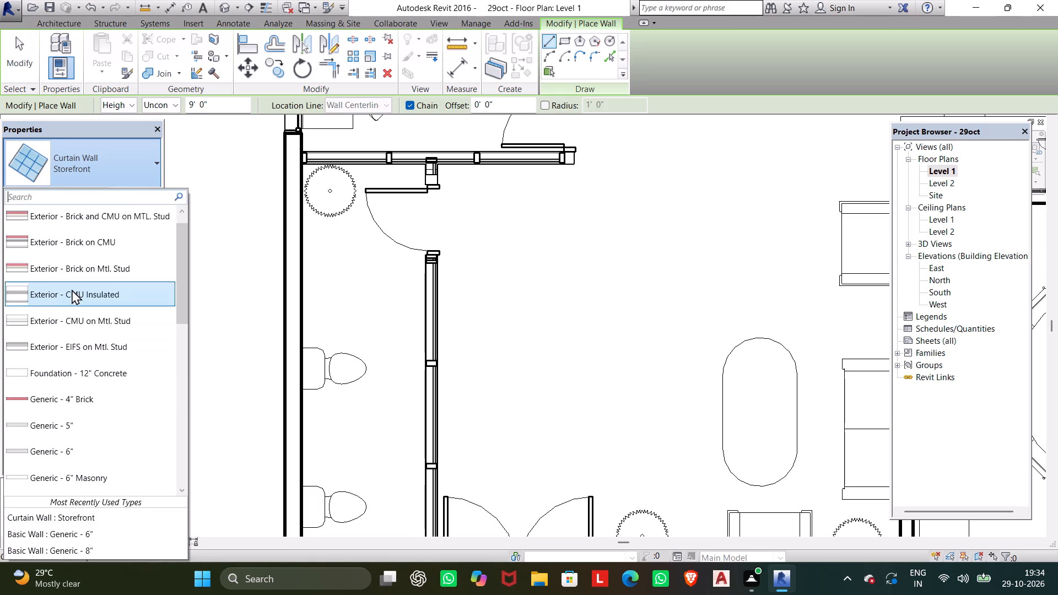
pyautogui.scroll(7, 72, 289)
pyautogui.scroll(-4, 72, 288)
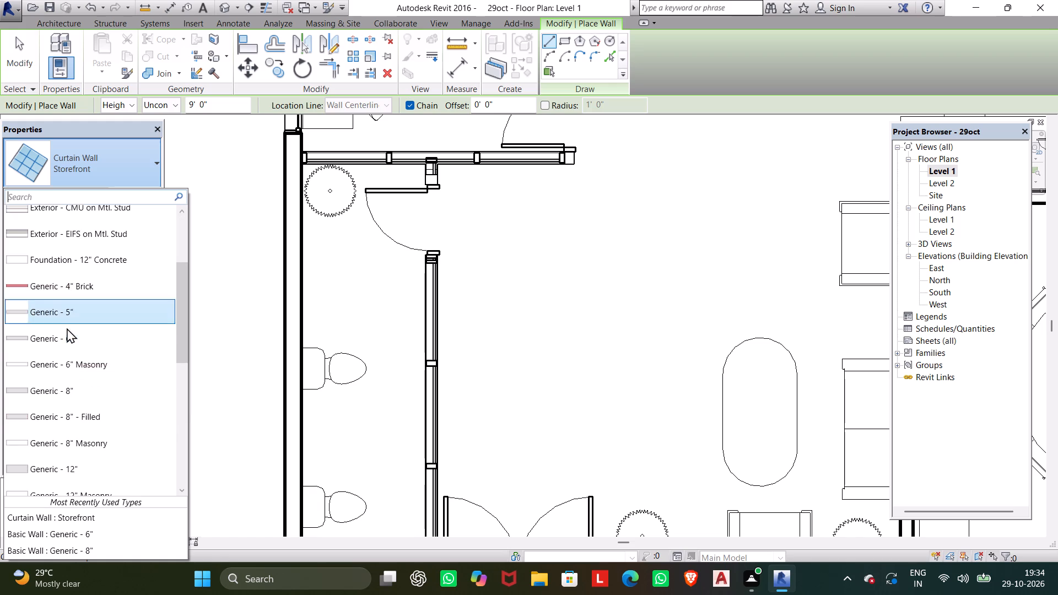
pyautogui.scroll(-3, 55, 383)
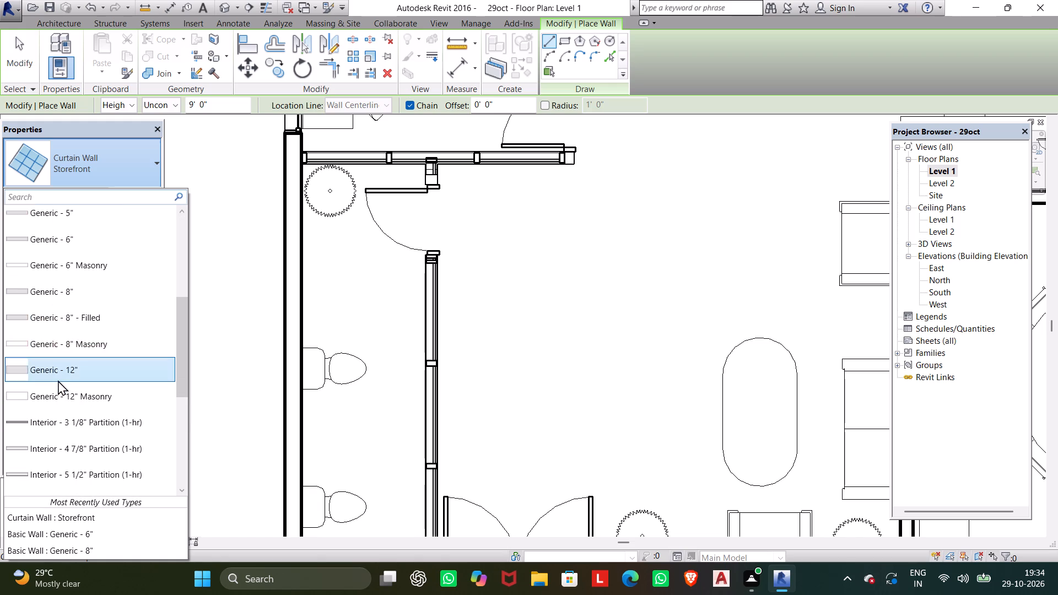
pyautogui.click(71, 301)
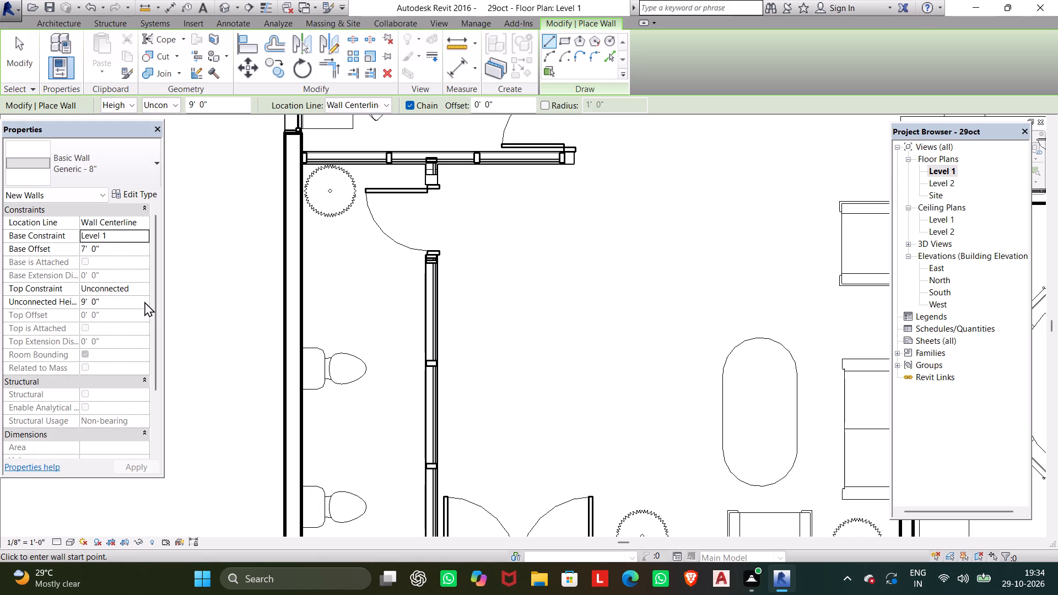
pyautogui.click(298, 441)
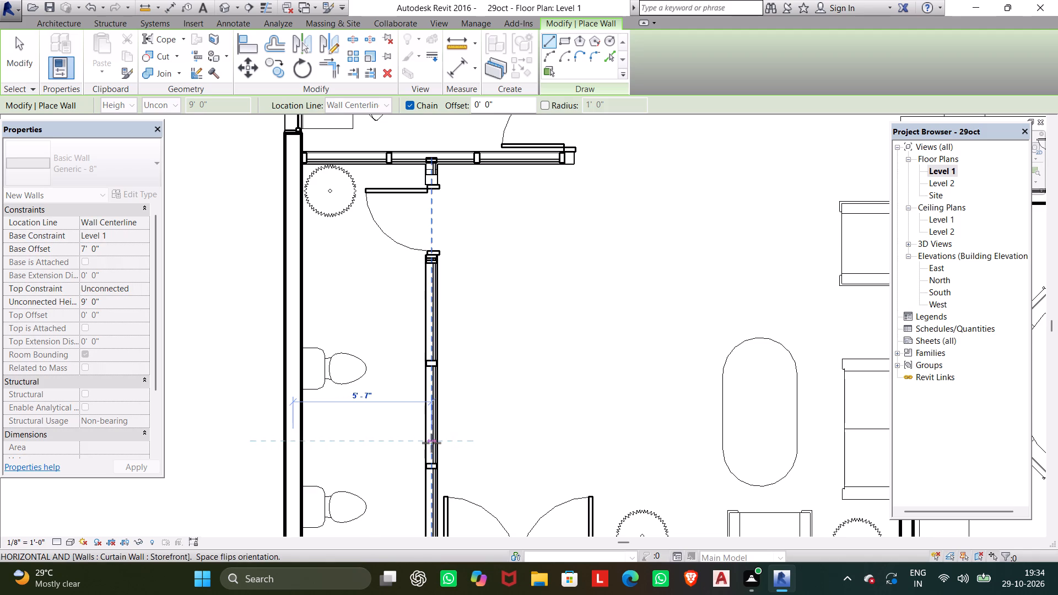
pyautogui.click(431, 443)
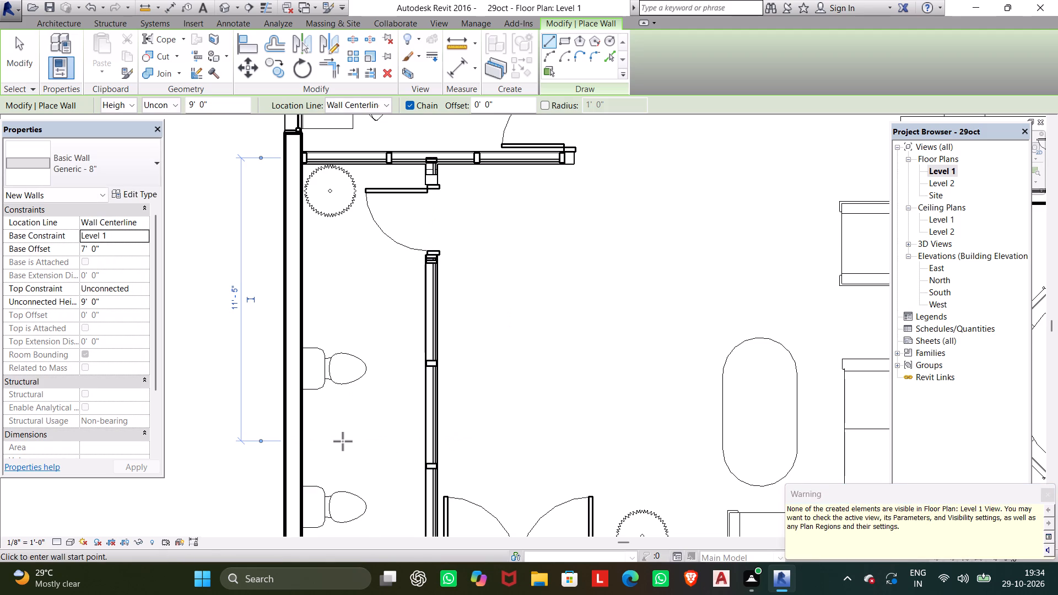
pyautogui.press('Escape')
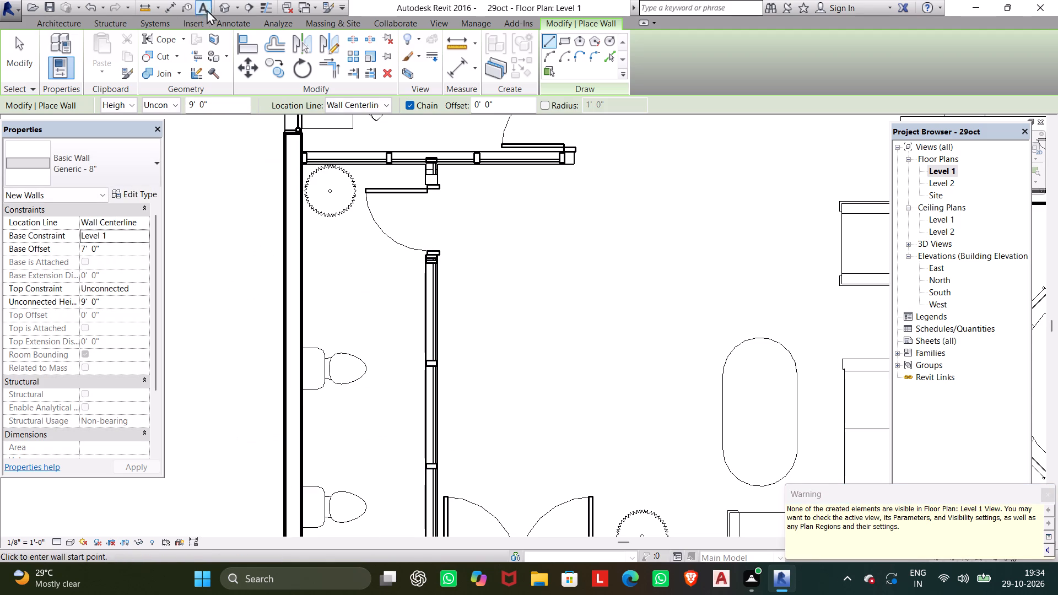
# In the 3D view, set the base offset of the new wall between the toilets to 0.
pyautogui.click(226, 4)
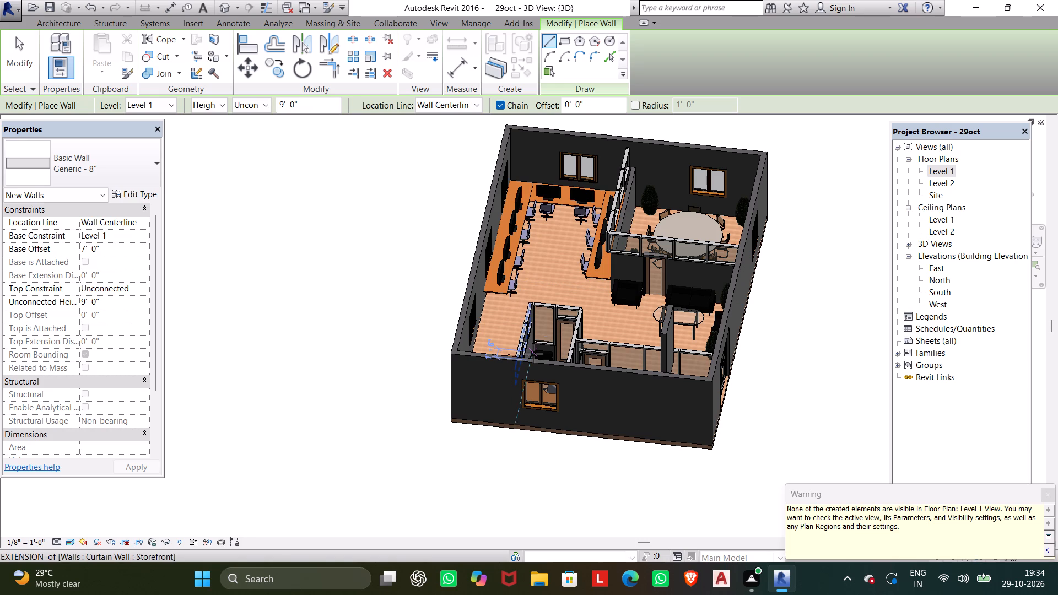
pyautogui.keyDown('shift'); pyautogui.moveTo(533, 354); pyautogui.dragTo(435, 388, button='middle'); pyautogui.keyUp('shift')
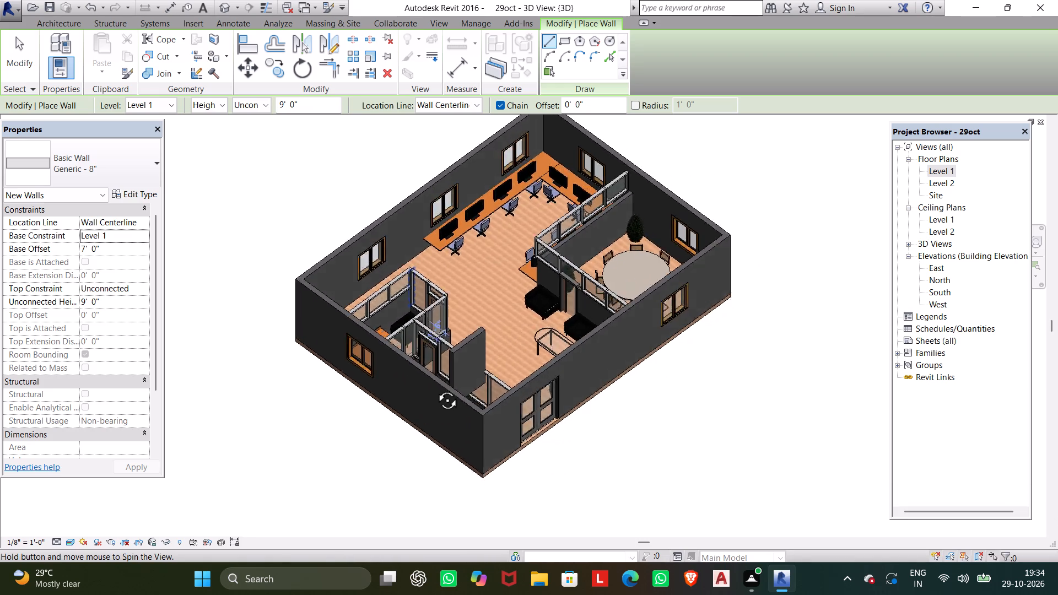
pyautogui.keyDown('shift'); pyautogui.moveTo(435, 388); pyautogui.dragTo(355, 380, button='middle'); pyautogui.keyUp('shift')
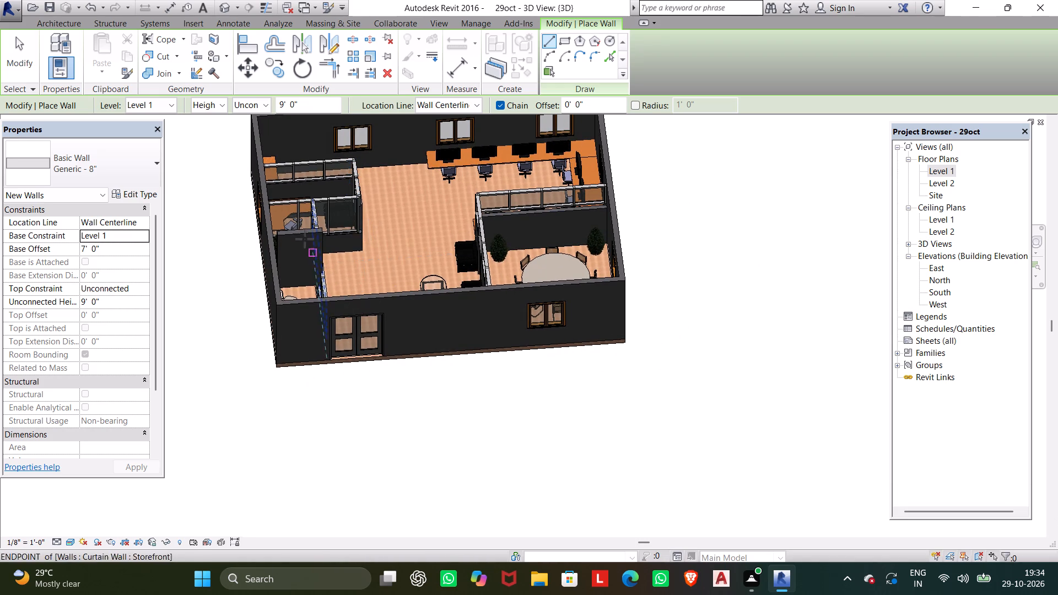
pyautogui.press('Escape')
pyautogui.click(298, 230)
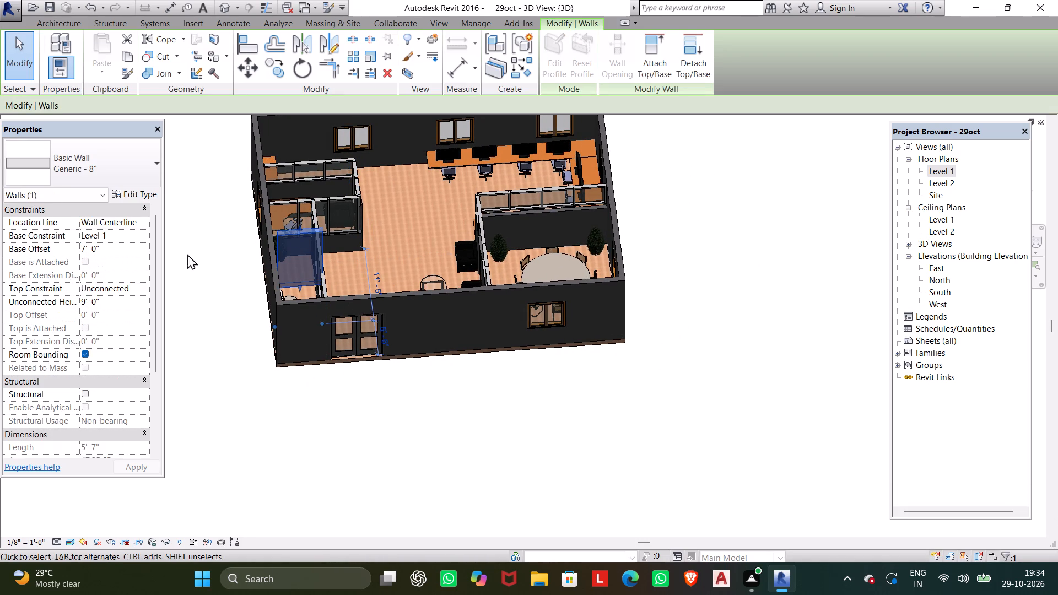
pyautogui.click(96, 245)
pyautogui.moveTo(98, 245); pyautogui.dragTo(47, 246)
pyautogui.press('0')
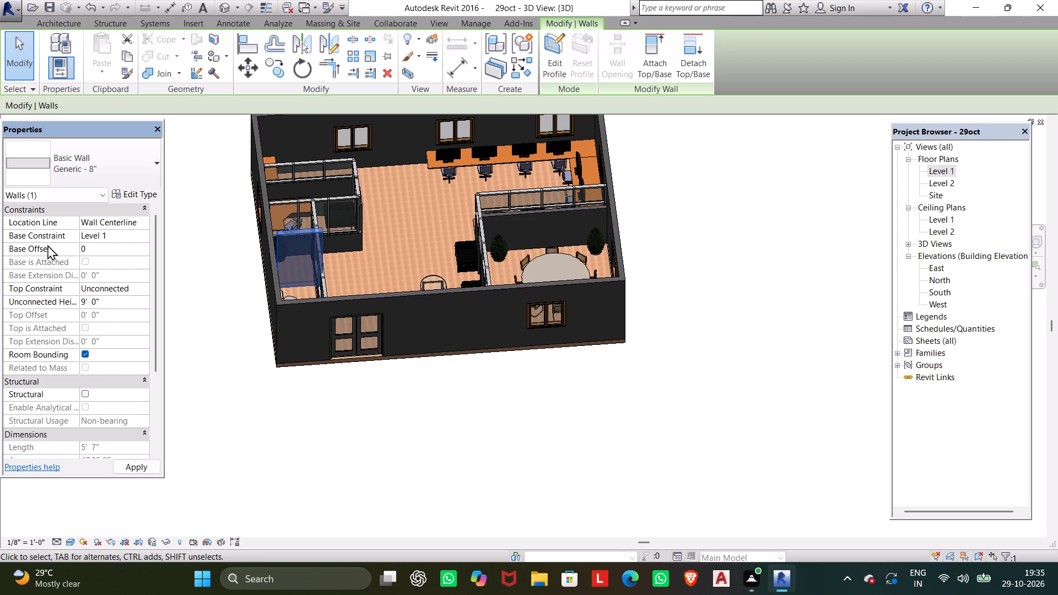
pyautogui.press('Return')
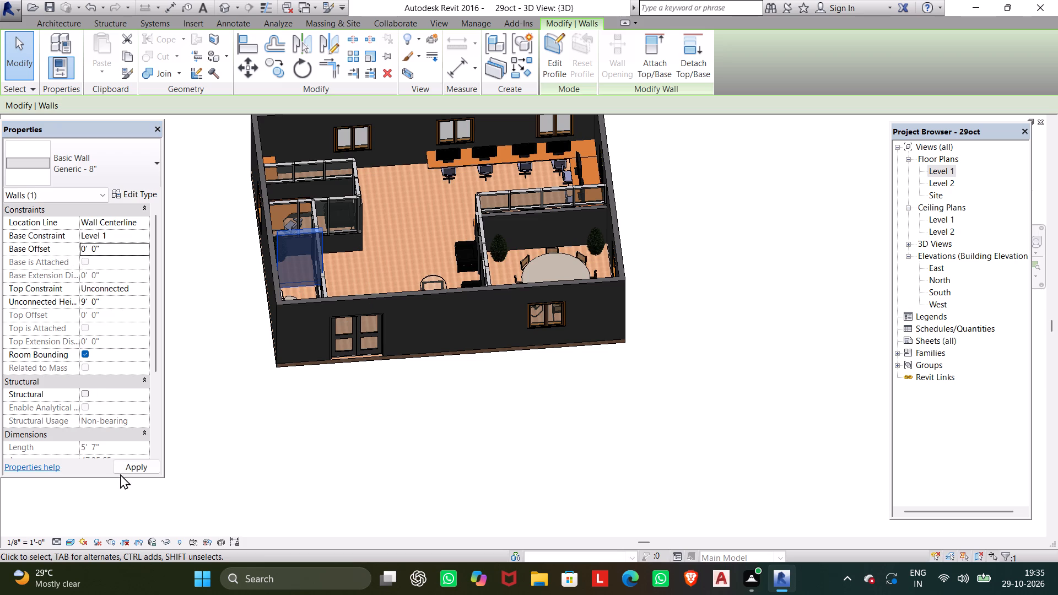
pyautogui.click(131, 463)
pyautogui.press('Escape')
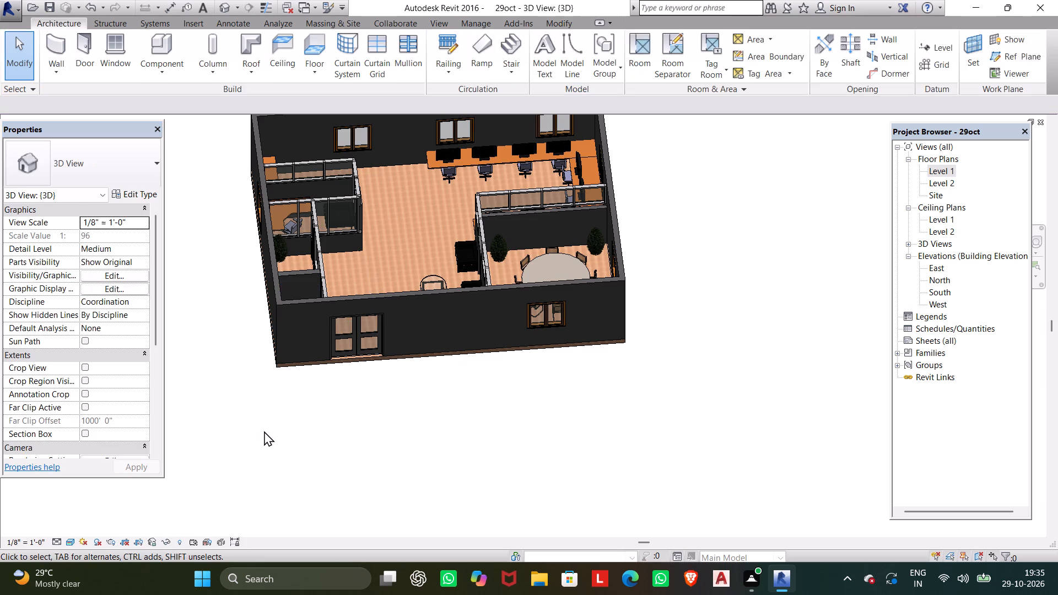
# Examine the new wall and the toilet area from several angles in the 3D view.
pyautogui.keyDown('shift'); pyautogui.moveTo(309, 374); pyautogui.dragTo(253, 369, button='middle'); pyautogui.keyUp('shift')
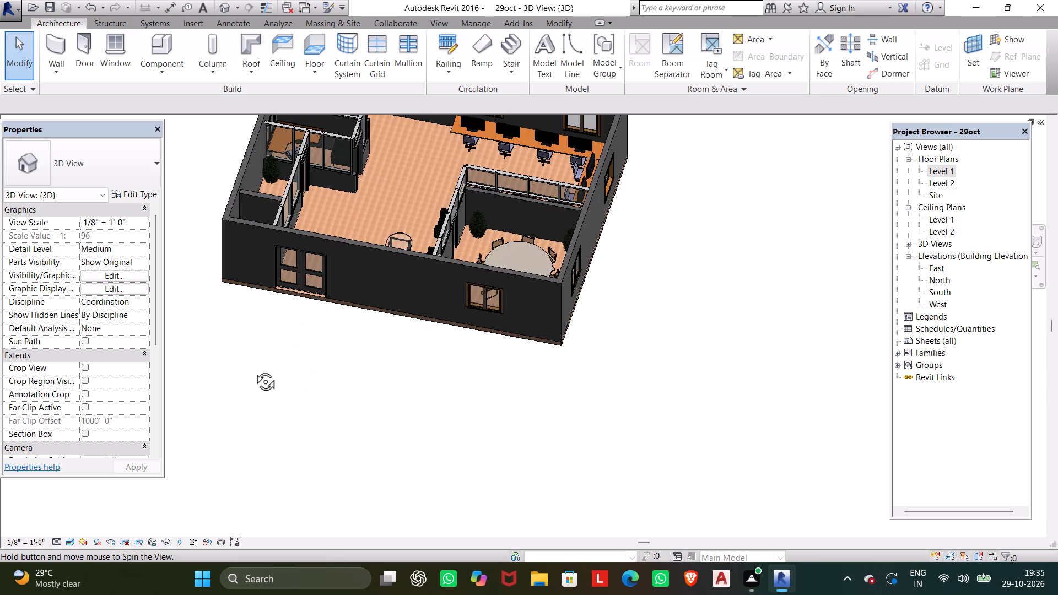
pyautogui.keyDown('shift'); pyautogui.moveTo(253, 369); pyautogui.dragTo(240, 358, button='middle'); pyautogui.keyUp('shift')
pyautogui.moveTo(342, 190); pyautogui.dragTo(352, 243, button='middle')
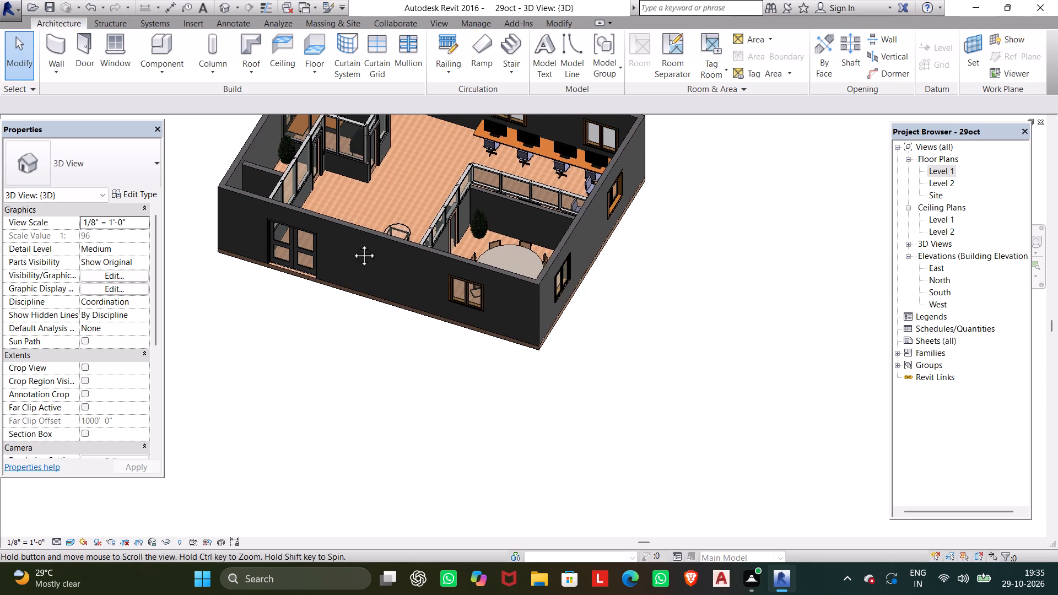
pyautogui.moveTo(352, 243); pyautogui.dragTo(343, 263, button='middle')
pyautogui.keyDown('shift'); pyautogui.moveTo(327, 246); pyautogui.dragTo(303, 257, button='middle'); pyautogui.keyUp('shift')
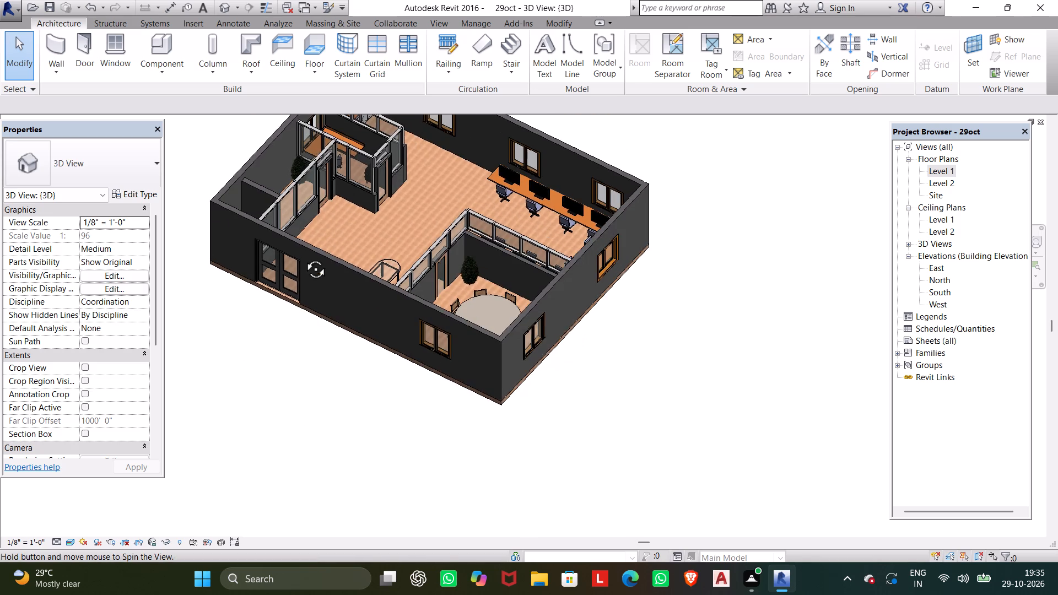
pyautogui.keyDown('shift'); pyautogui.moveTo(303, 257); pyautogui.dragTo(242, 224, button='middle'); pyautogui.keyUp('shift')
pyautogui.moveTo(349, 153); pyautogui.dragTo(350, 202, button='middle')
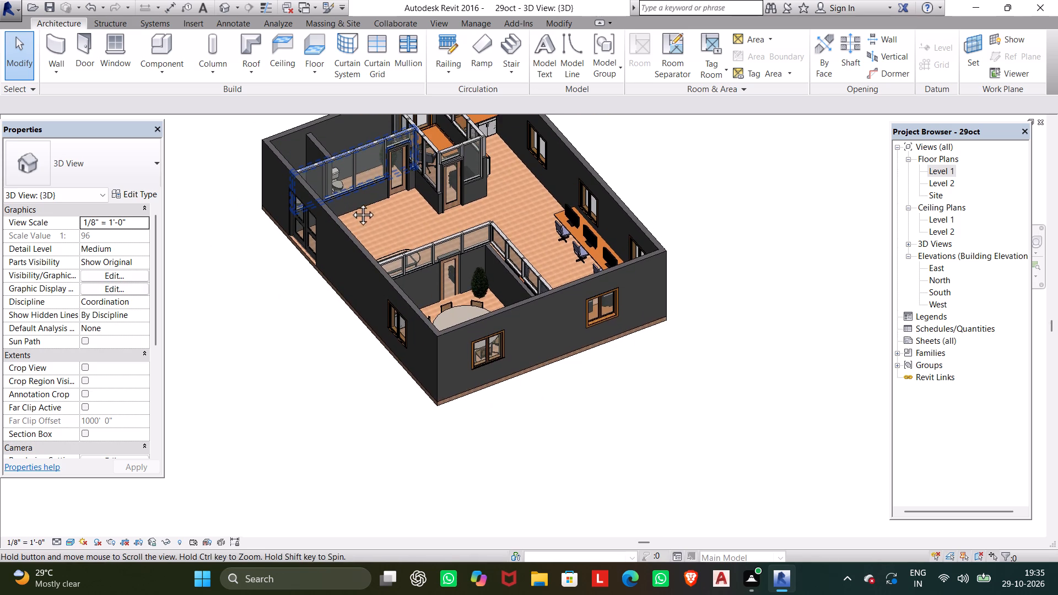
pyautogui.moveTo(350, 202); pyautogui.dragTo(349, 256, button='middle')
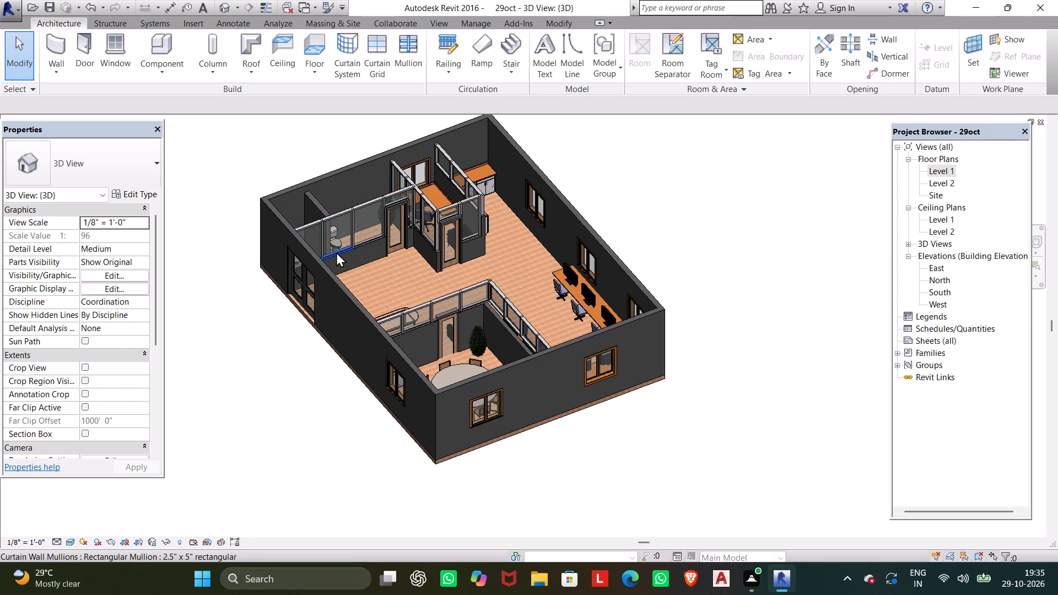
# Delete the northern toilet, on the north side of the new wall, in the Level 1 floor plan.
pyautogui.doubleClick(936, 171)
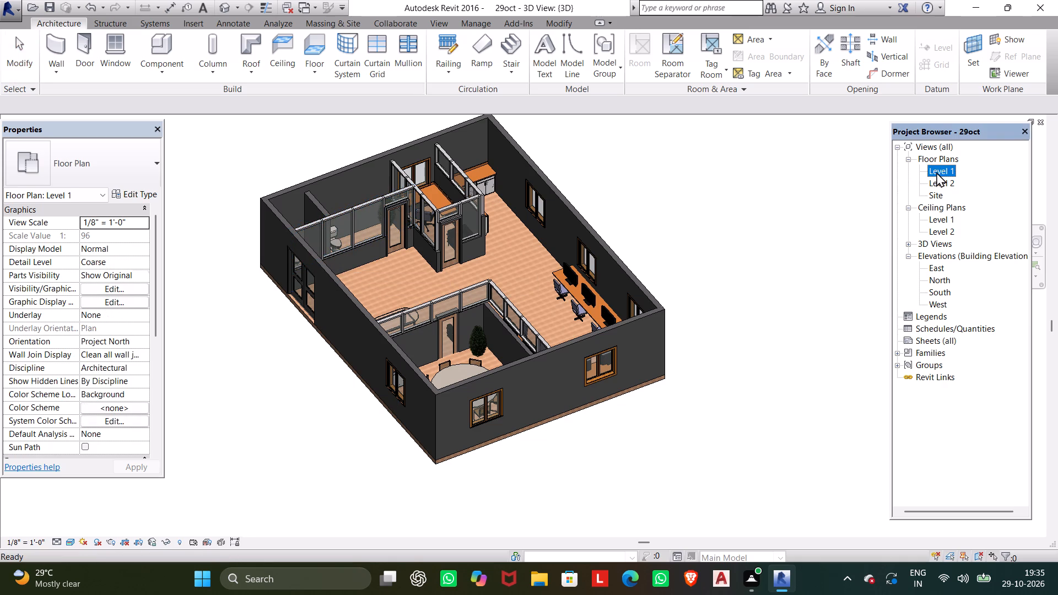
pyautogui.click(353, 359)
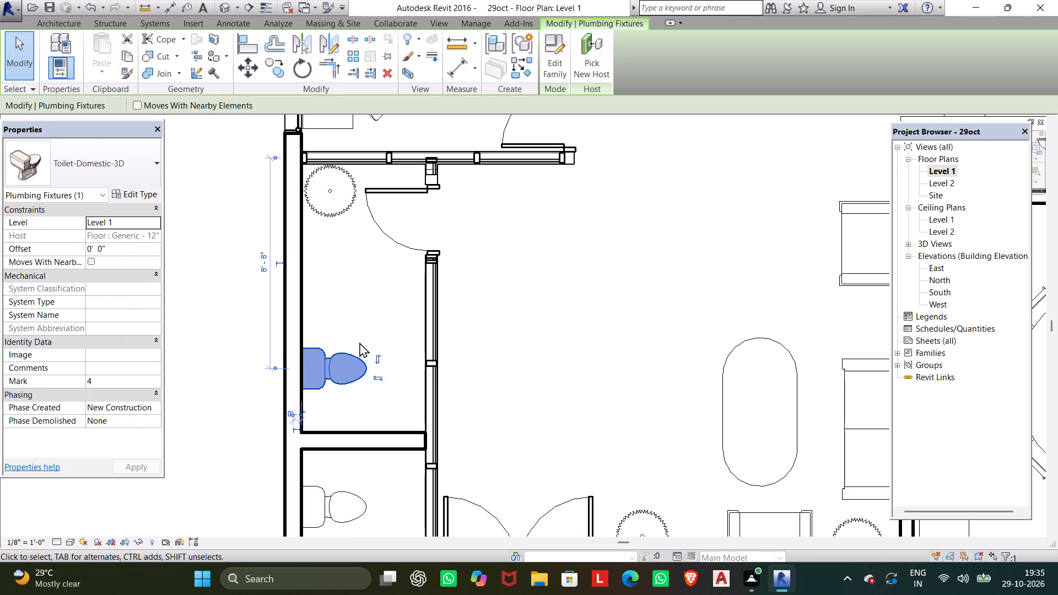
pyautogui.press('Delete')
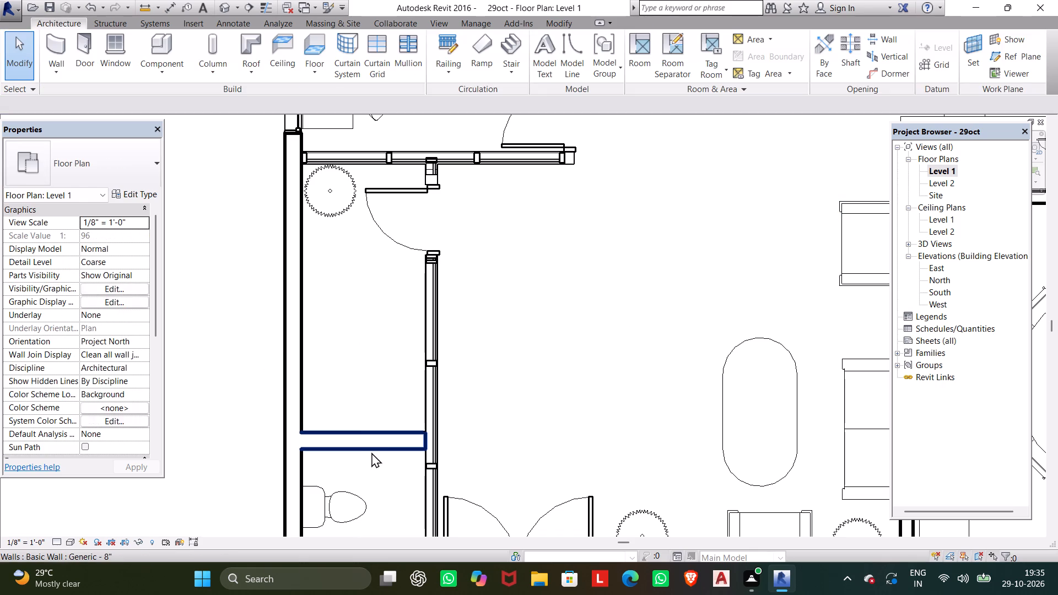
# Change the new cross wall north of the remaining toilet to the Generic - 4" Brick type.
pyautogui.click(368, 439)
pyautogui.click(148, 173)
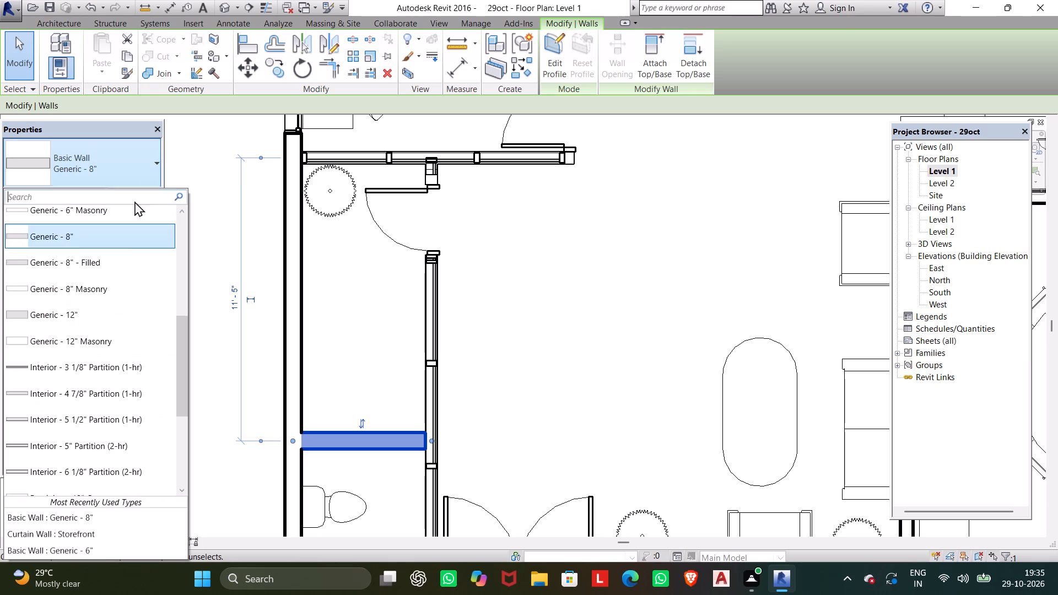
pyautogui.scroll(3, 100, 275)
pyautogui.click(106, 235)
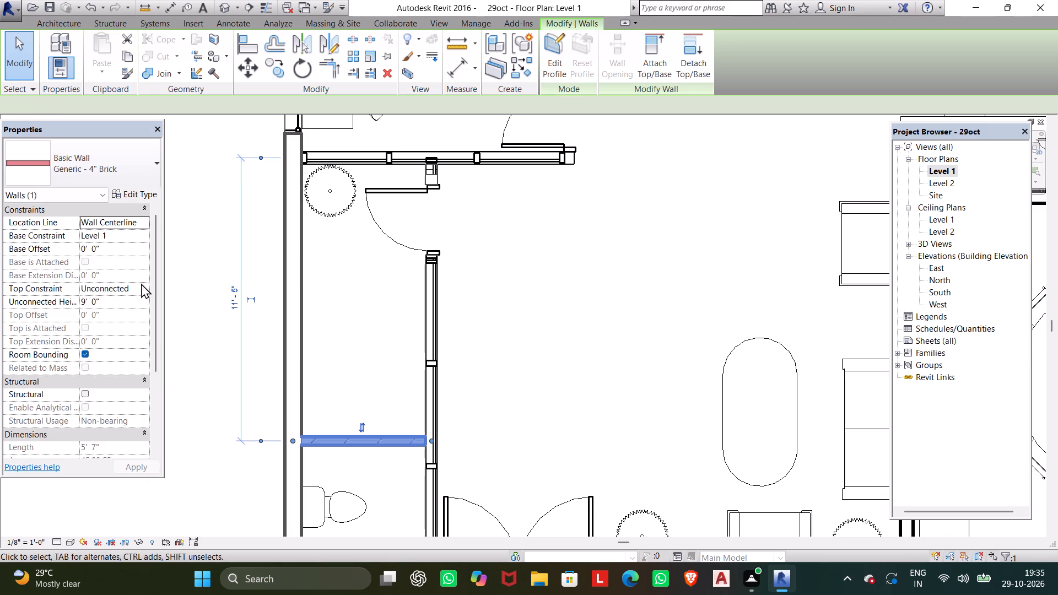
pyautogui.press('Escape')
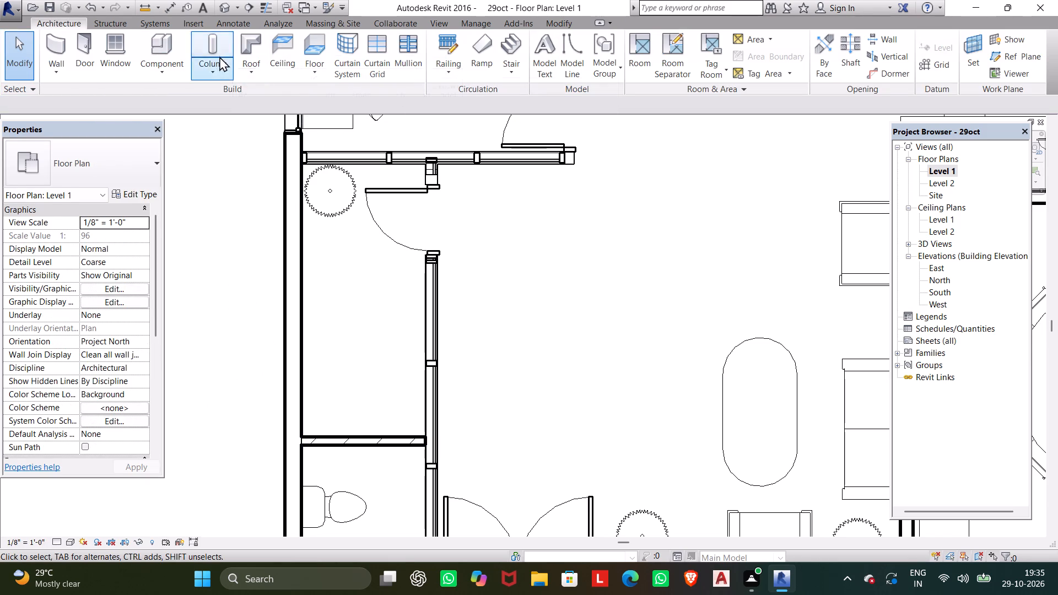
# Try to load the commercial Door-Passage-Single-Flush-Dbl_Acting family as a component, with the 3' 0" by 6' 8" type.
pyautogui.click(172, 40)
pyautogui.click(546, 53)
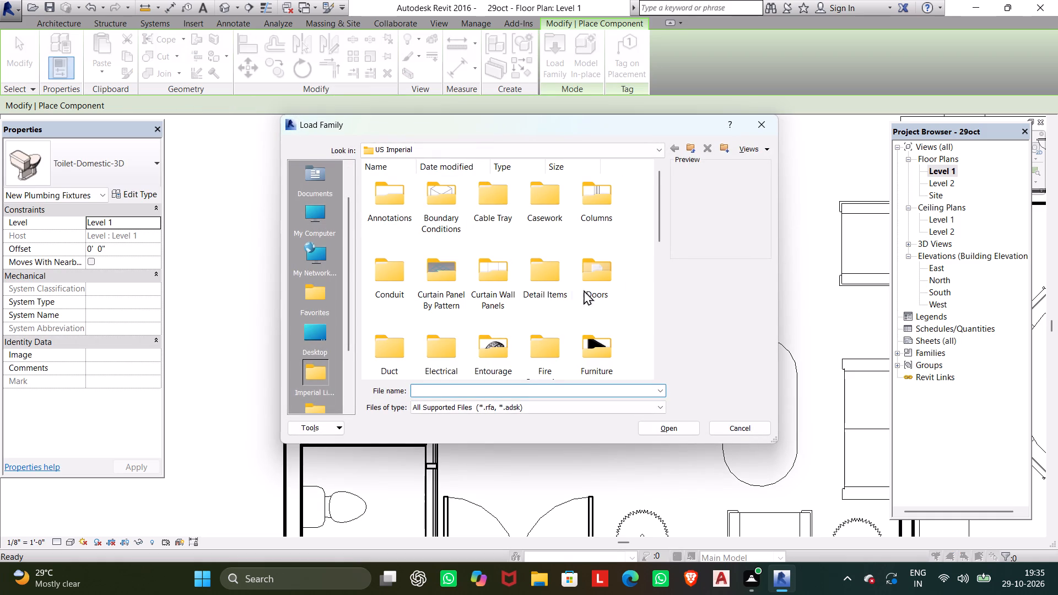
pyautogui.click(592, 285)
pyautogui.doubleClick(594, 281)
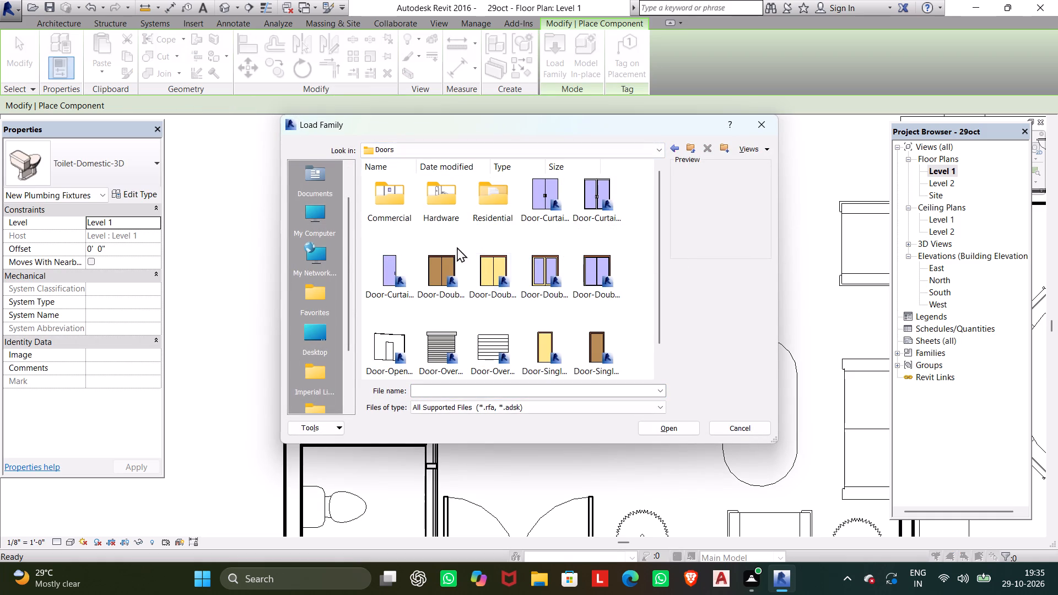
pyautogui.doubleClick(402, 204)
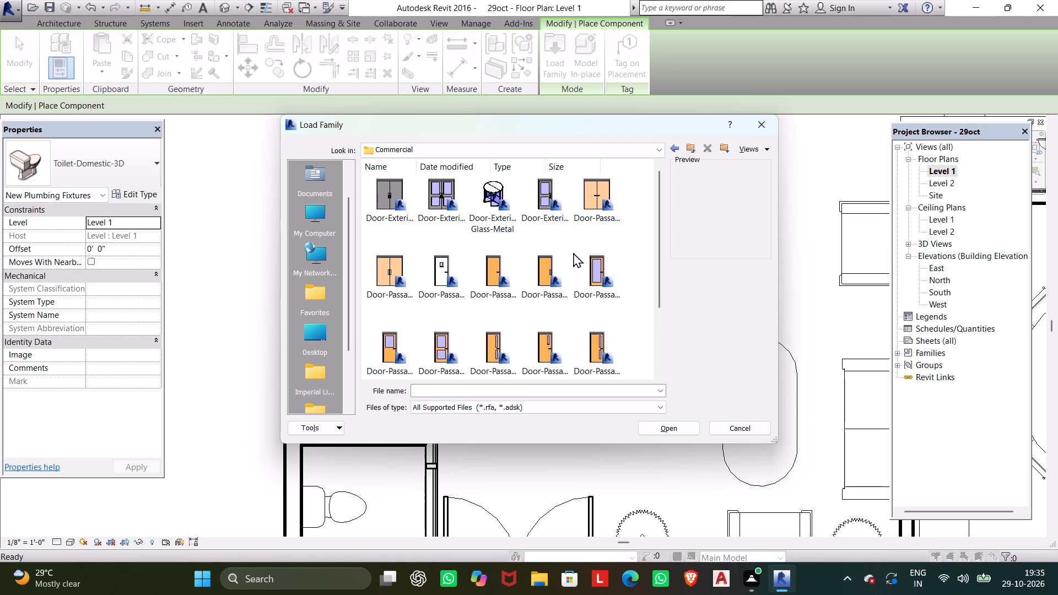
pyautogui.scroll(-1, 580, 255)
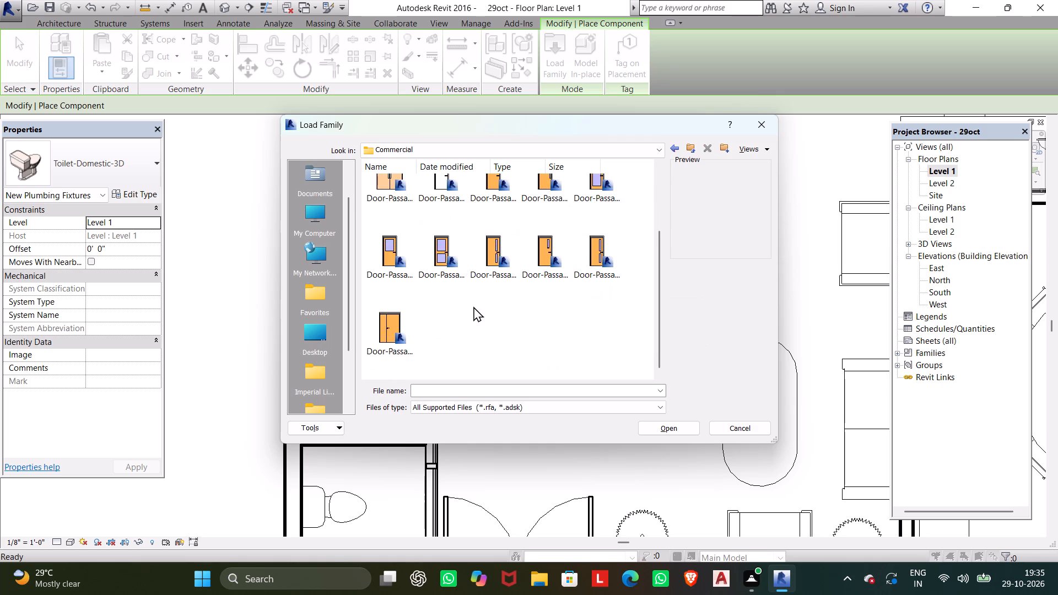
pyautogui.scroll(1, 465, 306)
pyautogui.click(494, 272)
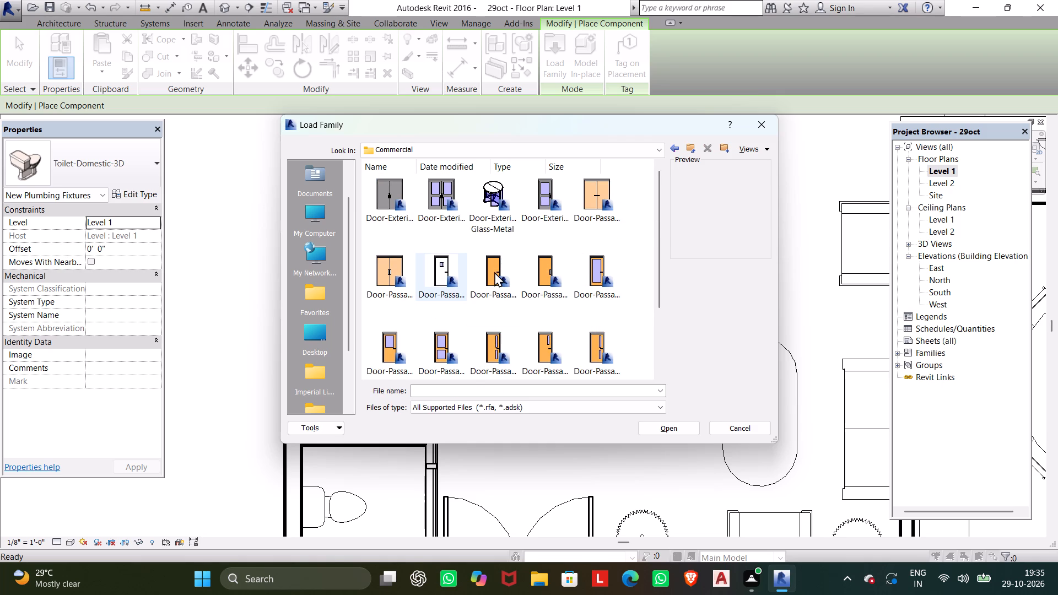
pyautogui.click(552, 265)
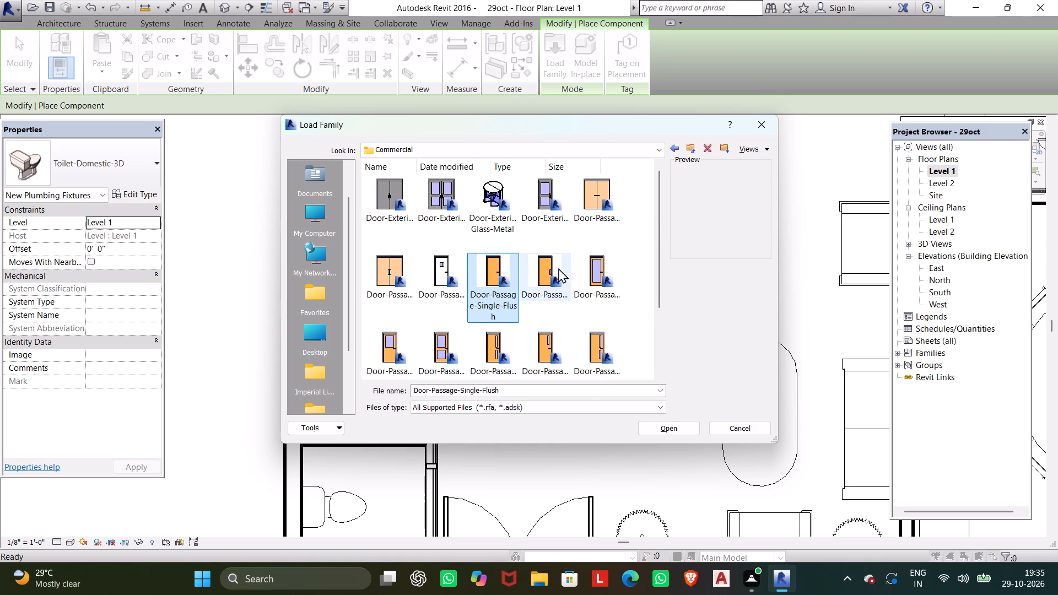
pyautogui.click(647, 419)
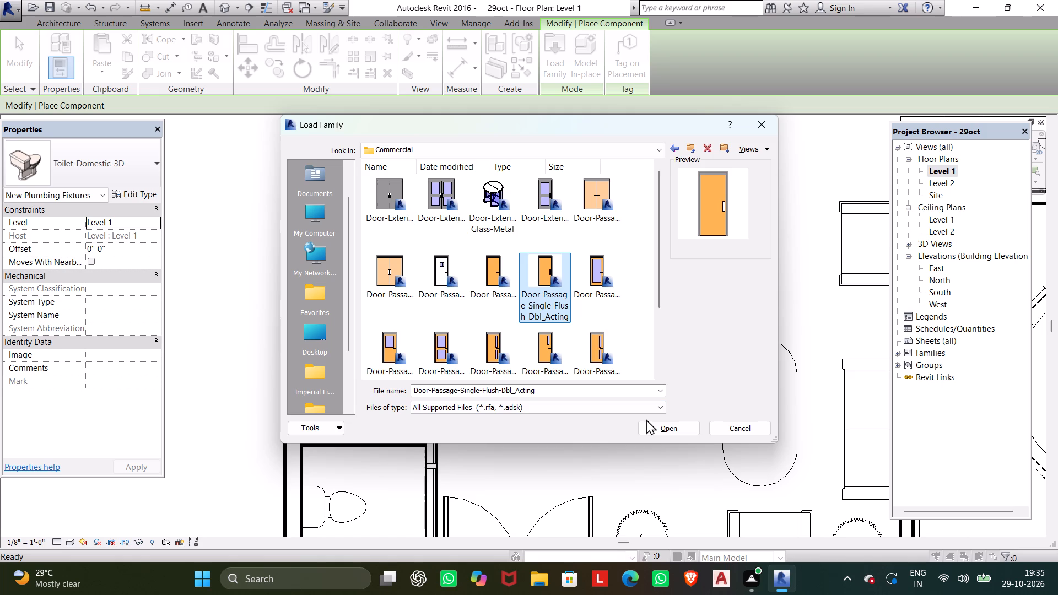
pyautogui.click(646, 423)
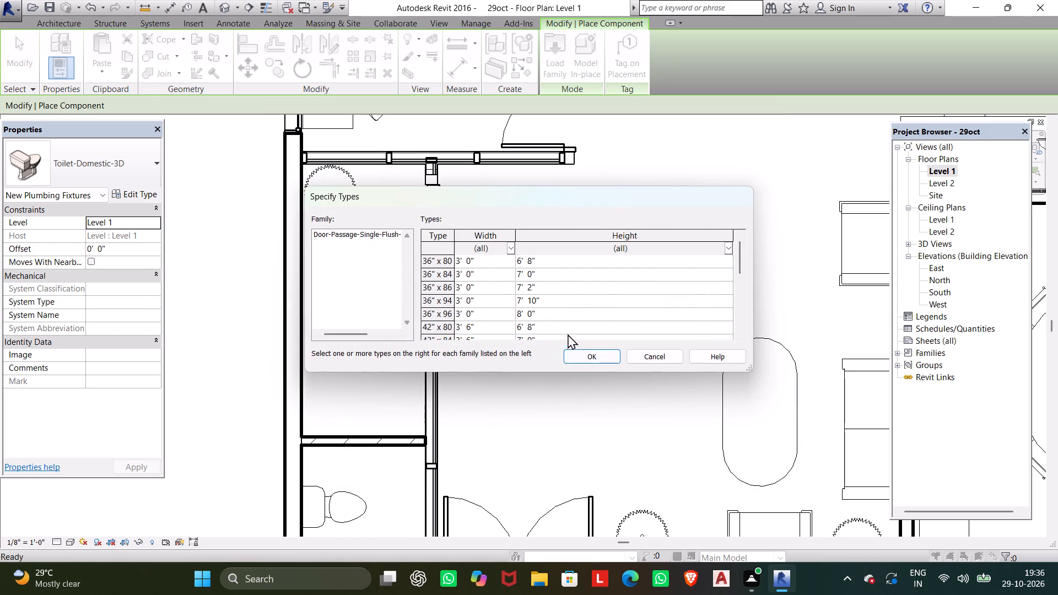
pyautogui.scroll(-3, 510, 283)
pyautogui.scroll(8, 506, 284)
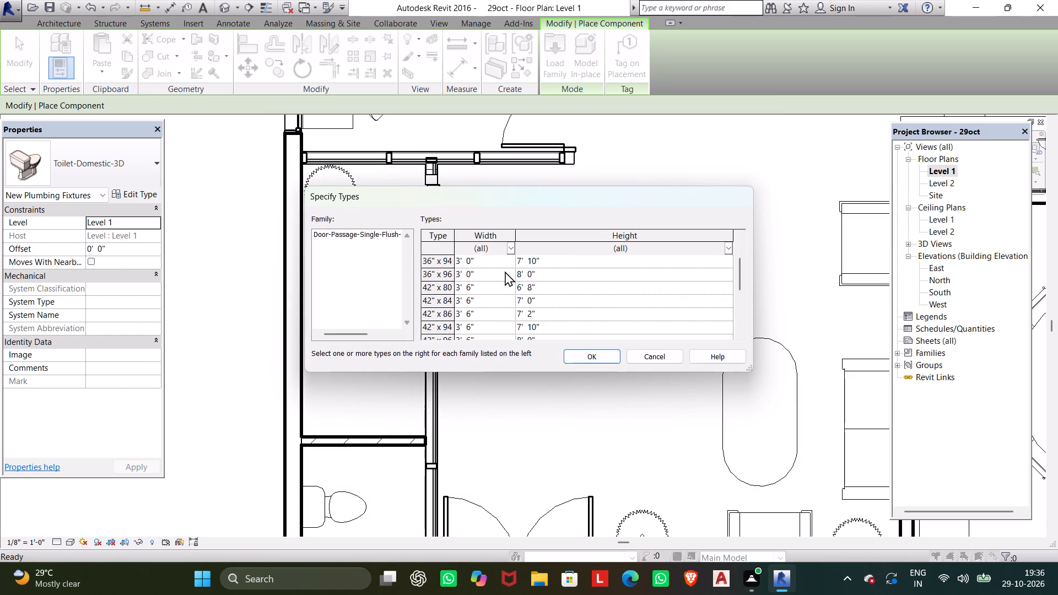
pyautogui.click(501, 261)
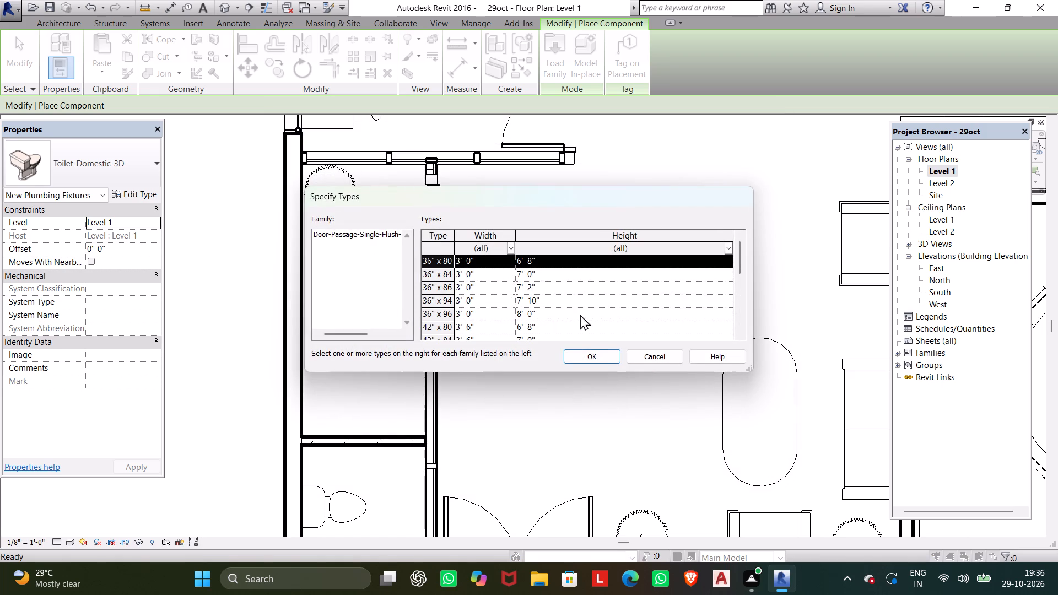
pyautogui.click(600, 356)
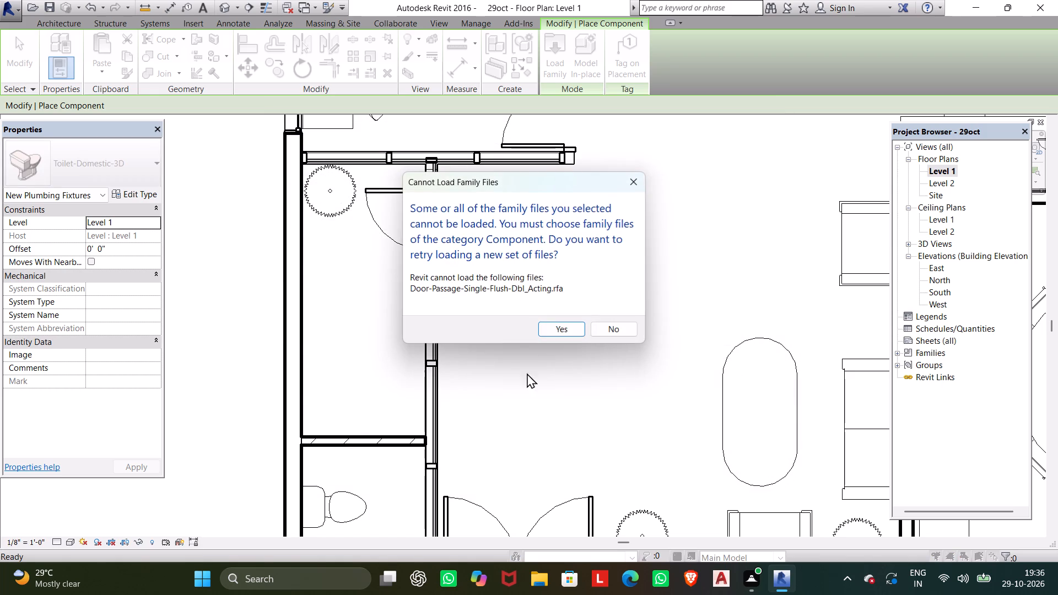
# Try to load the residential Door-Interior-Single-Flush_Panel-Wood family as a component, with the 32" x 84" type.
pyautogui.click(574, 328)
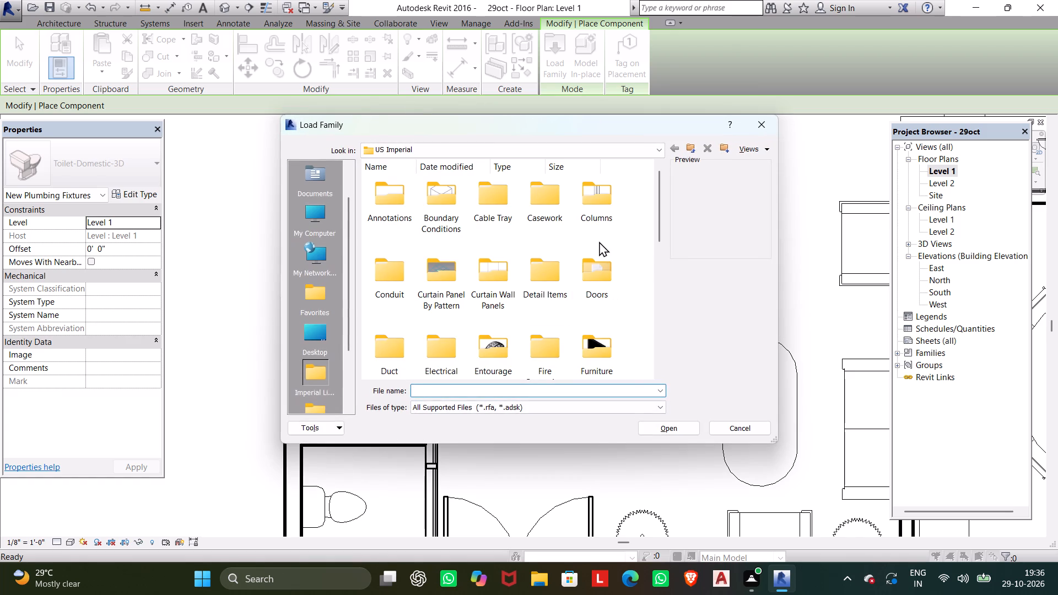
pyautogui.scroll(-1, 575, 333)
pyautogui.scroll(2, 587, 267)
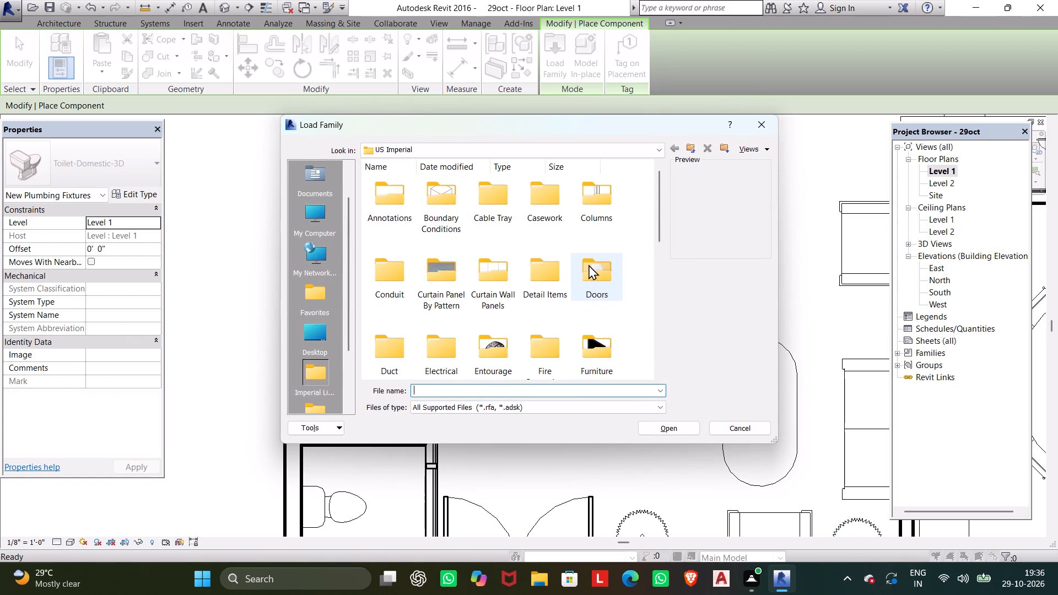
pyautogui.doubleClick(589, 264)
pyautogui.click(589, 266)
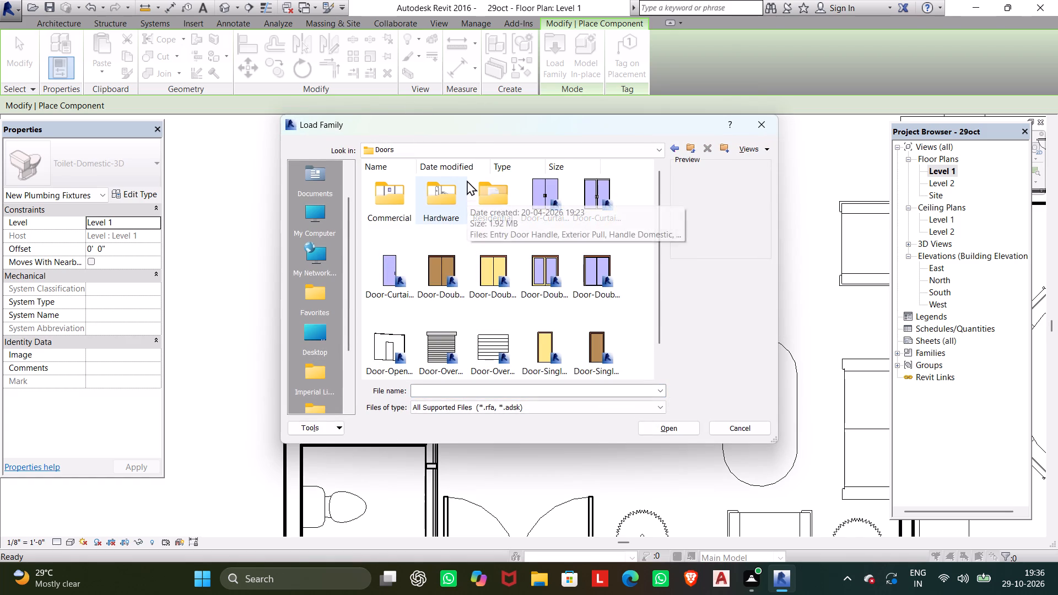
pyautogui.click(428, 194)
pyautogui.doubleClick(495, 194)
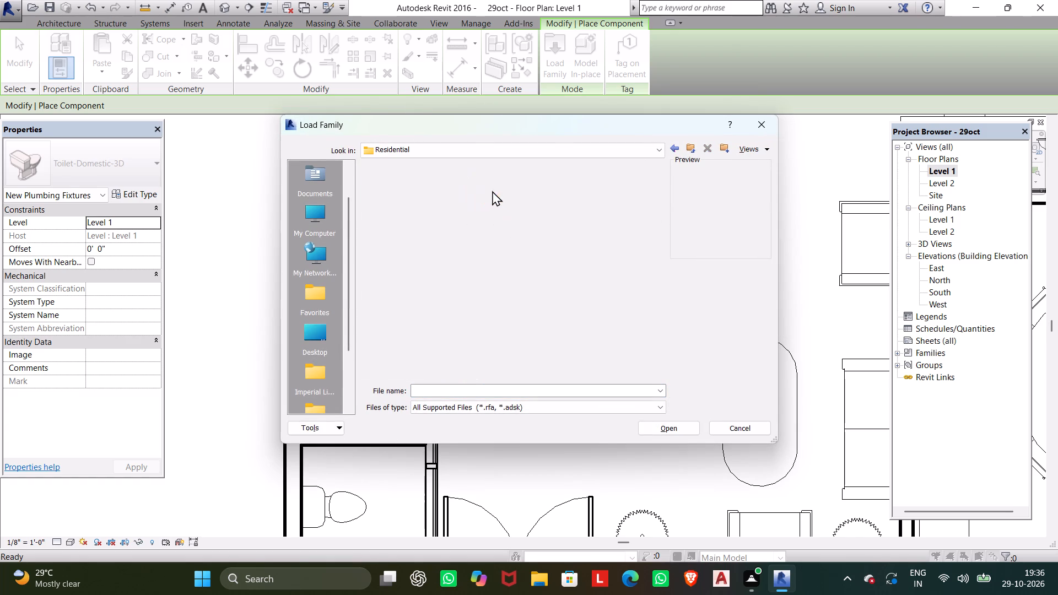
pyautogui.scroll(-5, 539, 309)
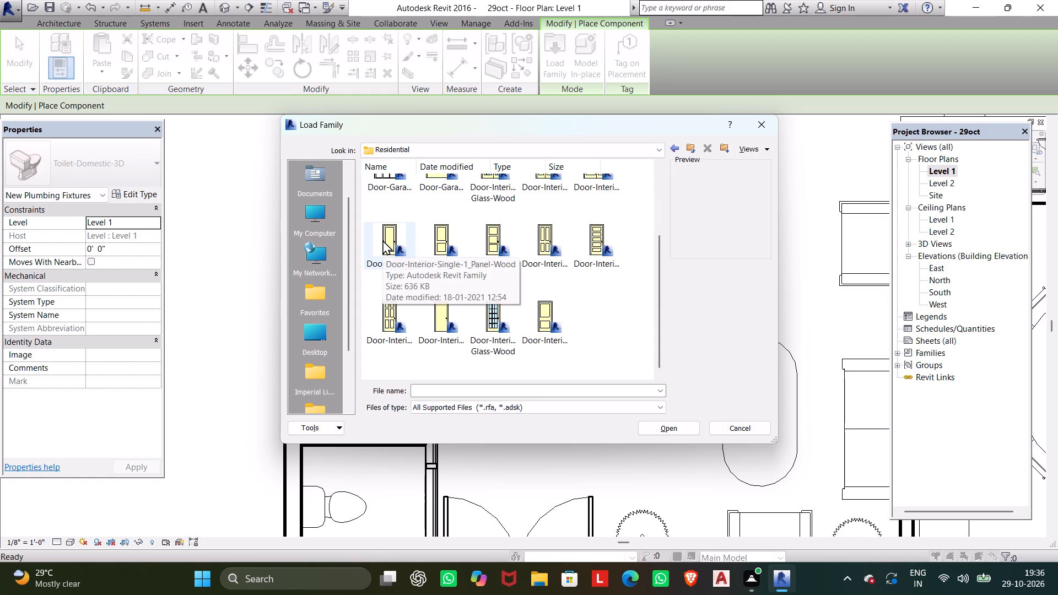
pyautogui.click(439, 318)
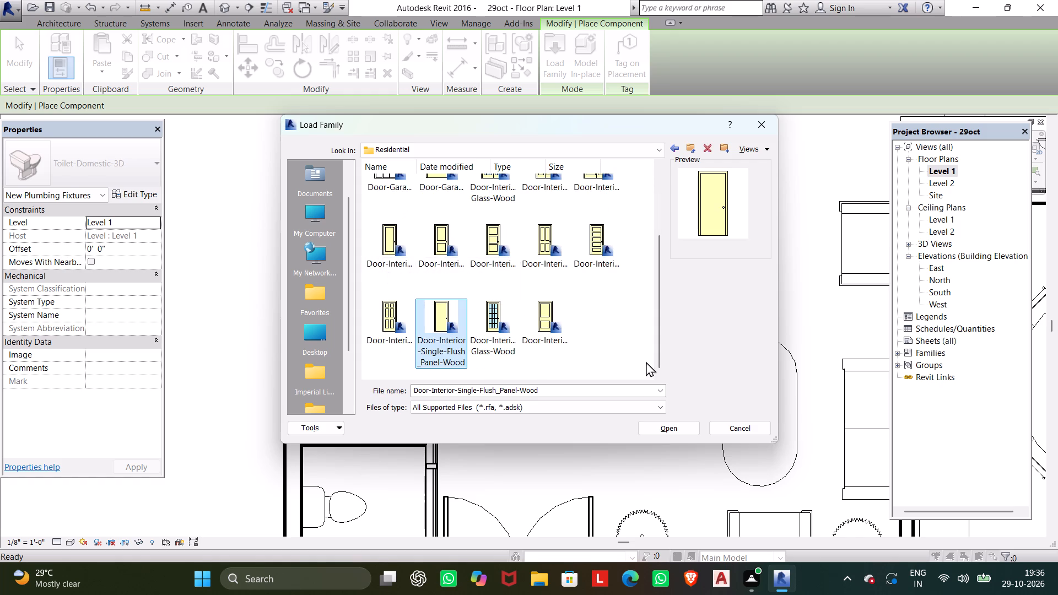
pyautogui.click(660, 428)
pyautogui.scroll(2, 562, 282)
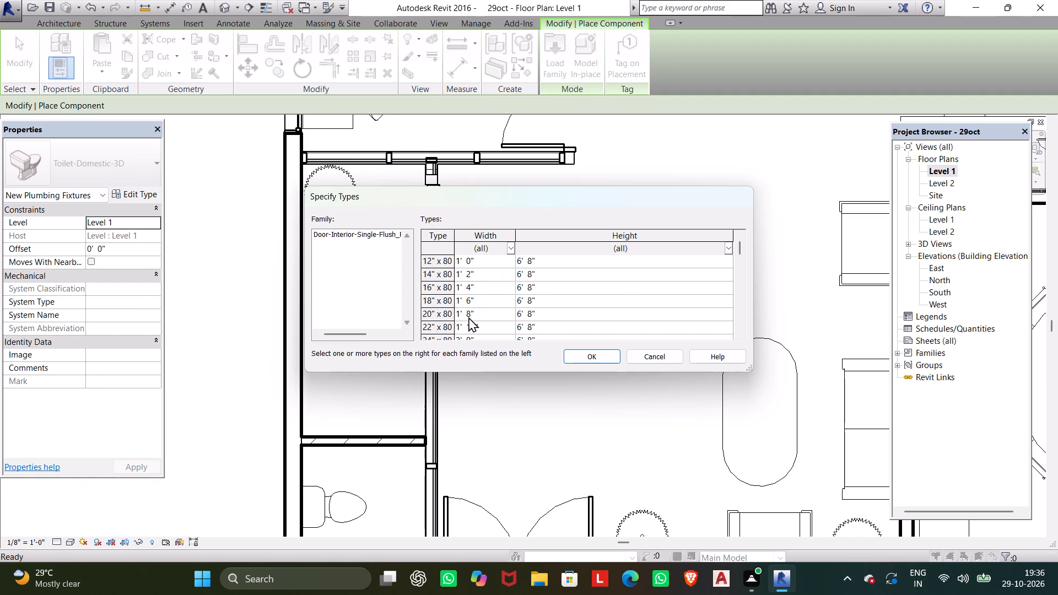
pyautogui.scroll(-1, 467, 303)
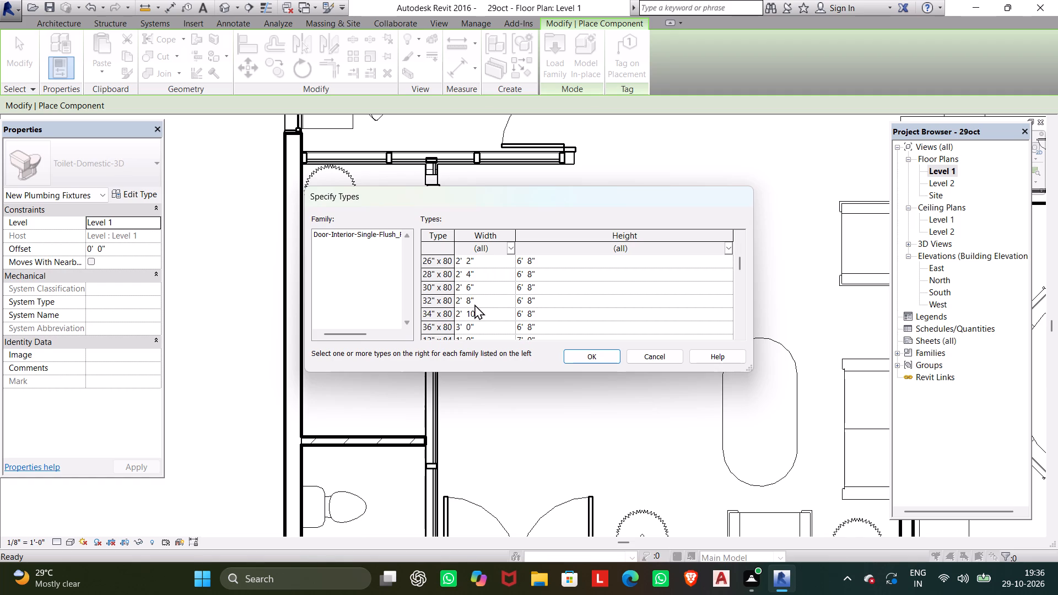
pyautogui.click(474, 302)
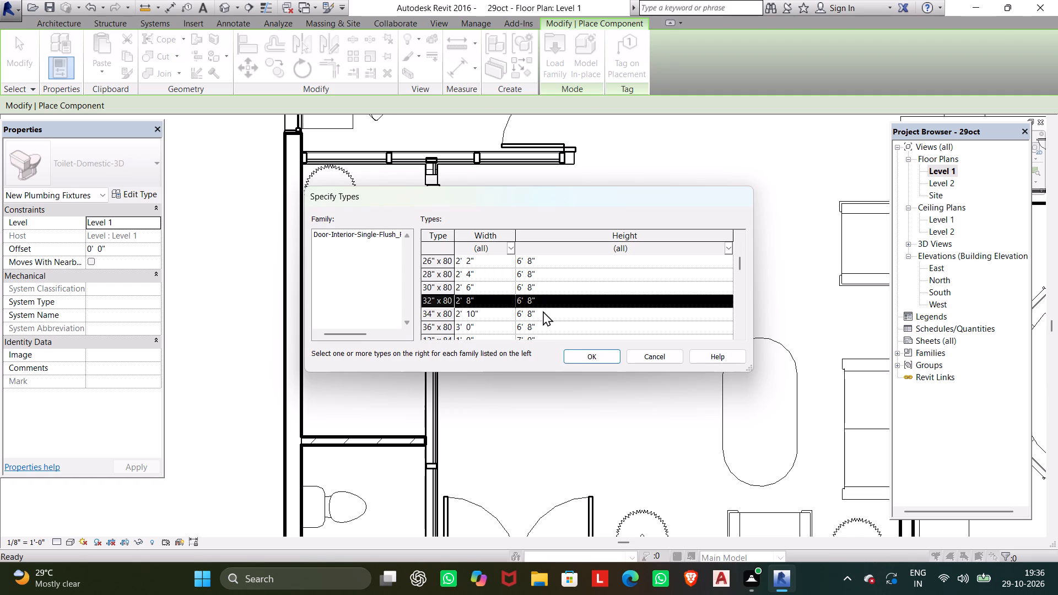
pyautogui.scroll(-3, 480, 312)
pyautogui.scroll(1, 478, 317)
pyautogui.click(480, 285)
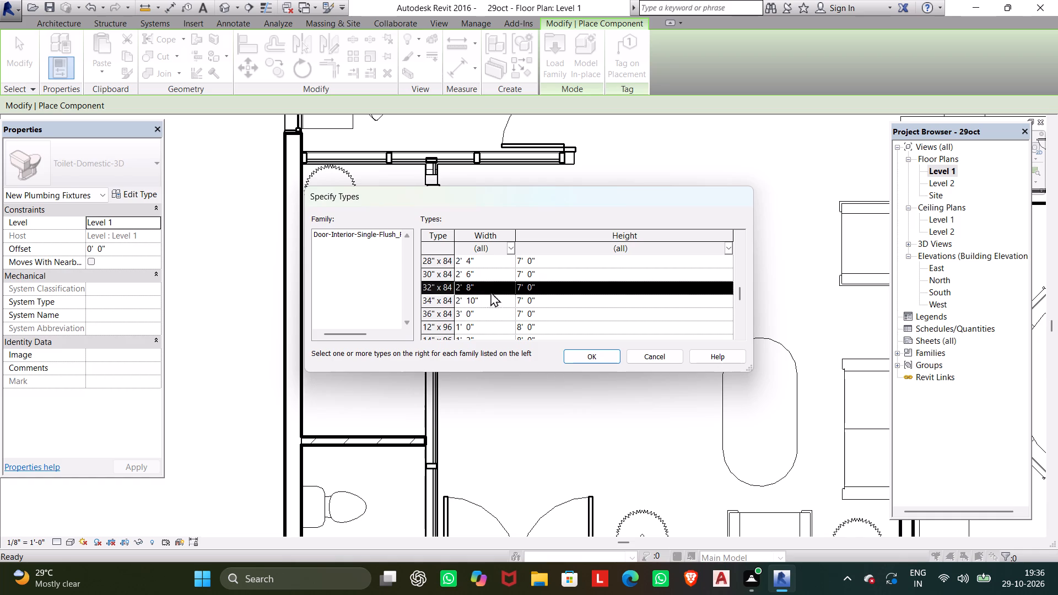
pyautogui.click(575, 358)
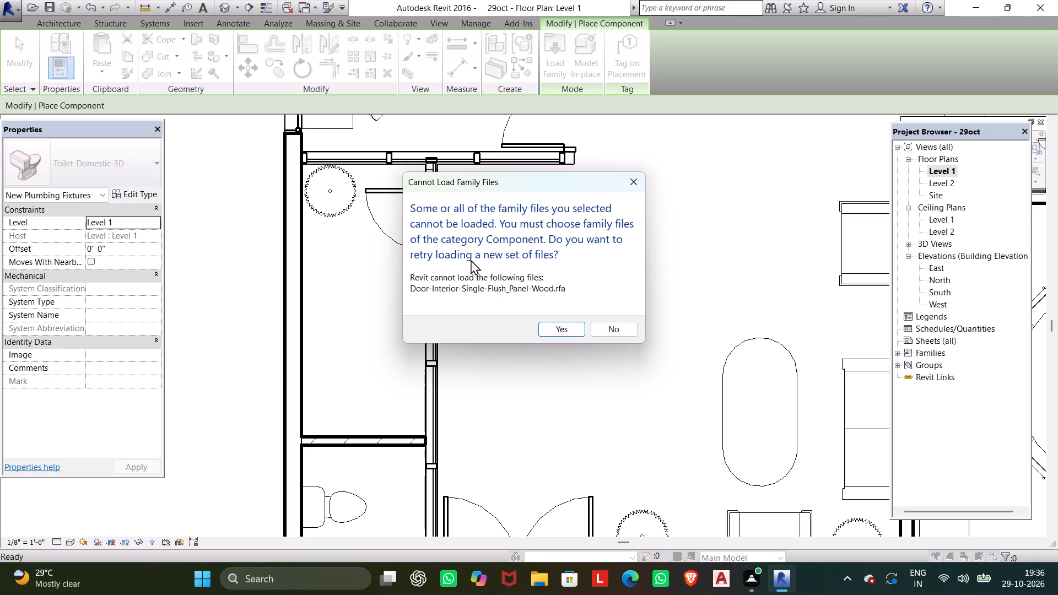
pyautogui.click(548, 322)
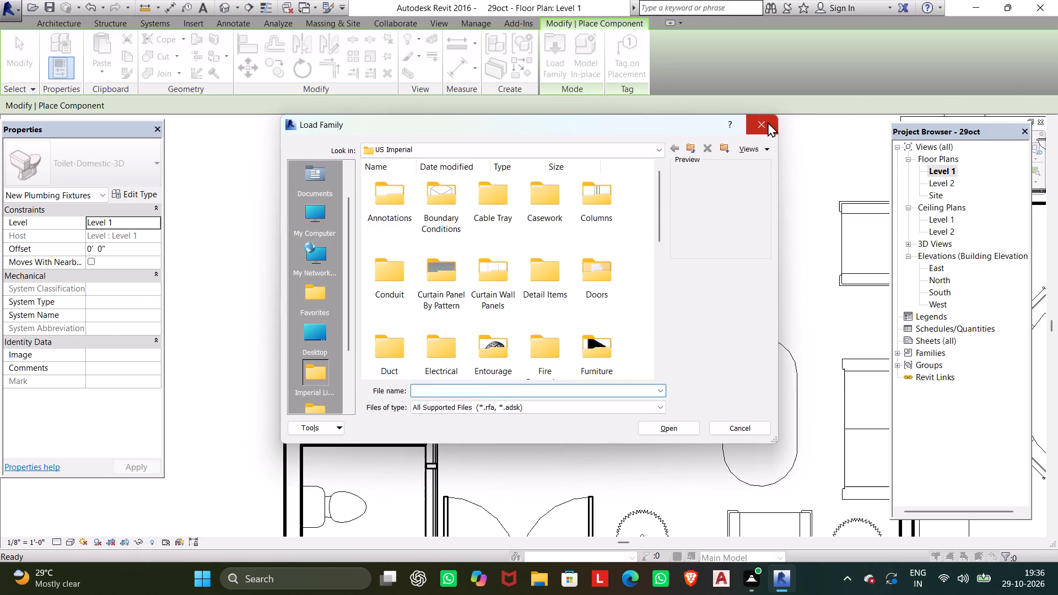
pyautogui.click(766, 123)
# Using the Door tool, load the residential Door-Interior-Single-Flush_Panel-Wood family with the 32" x 84" type.
pyautogui.click(60, 24)
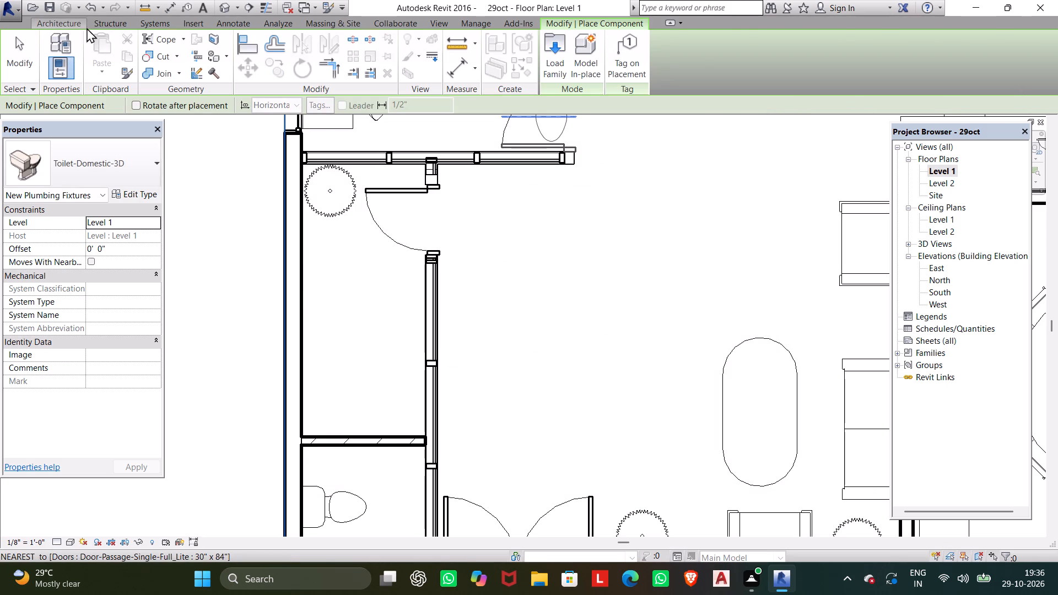
pyautogui.click(81, 52)
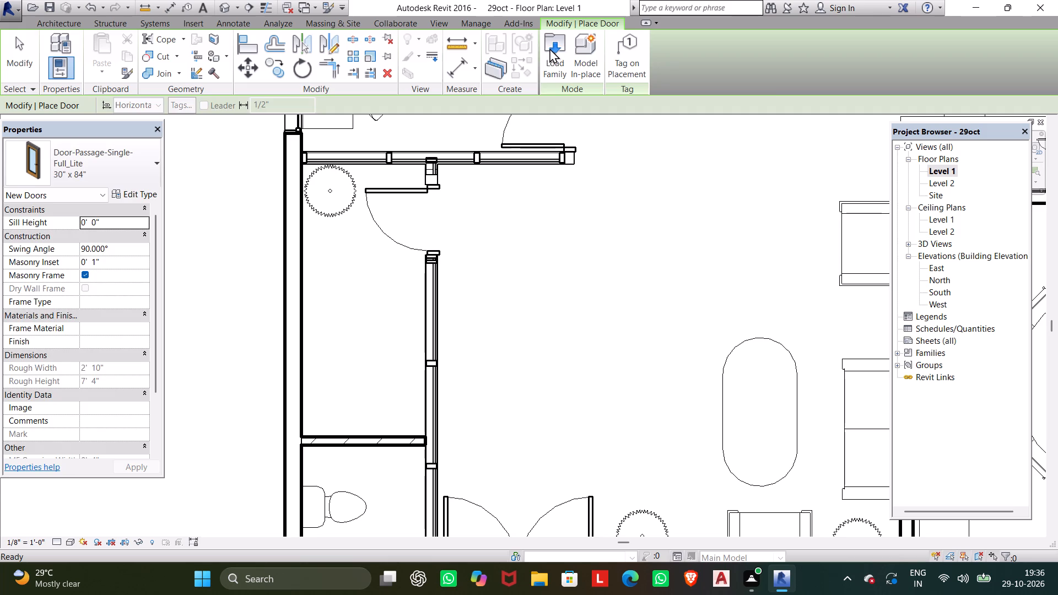
pyautogui.click(553, 48)
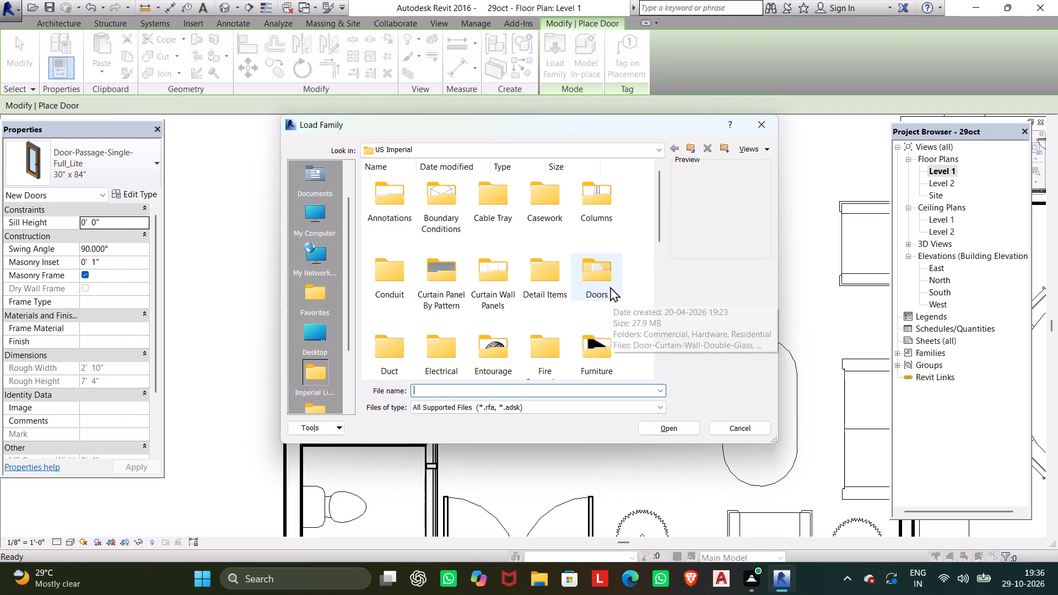
pyautogui.doubleClick(610, 286)
pyautogui.scroll(-2, 525, 294)
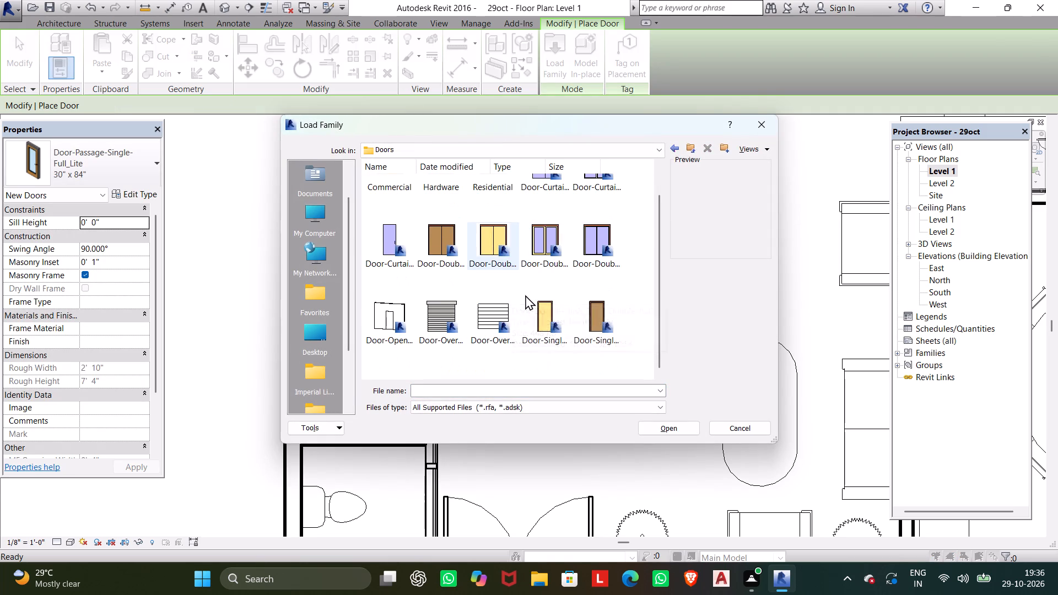
pyautogui.click(542, 307)
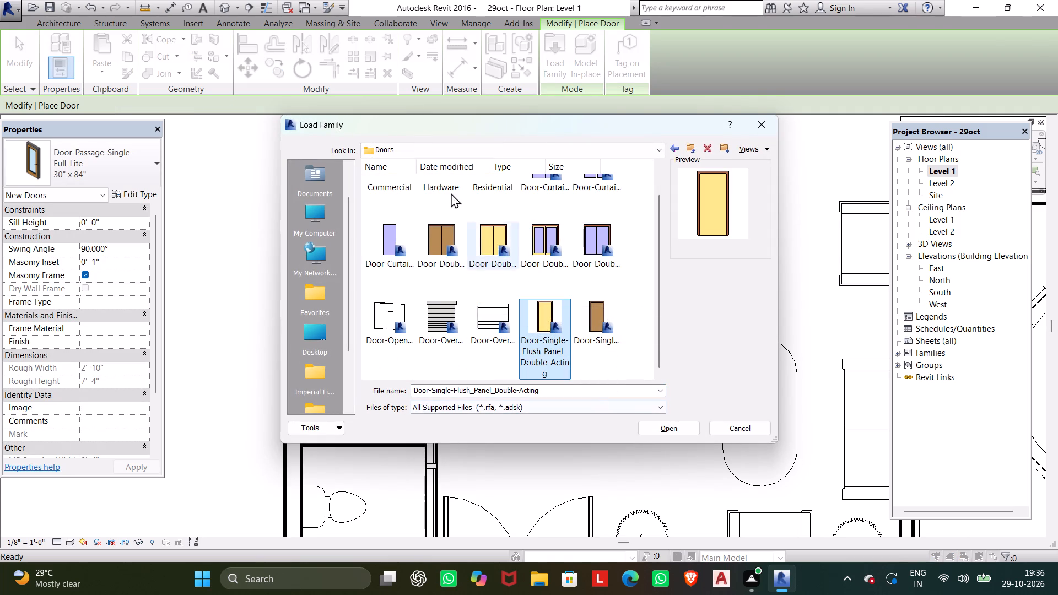
pyautogui.scroll(3, 443, 189)
pyautogui.doubleClick(489, 197)
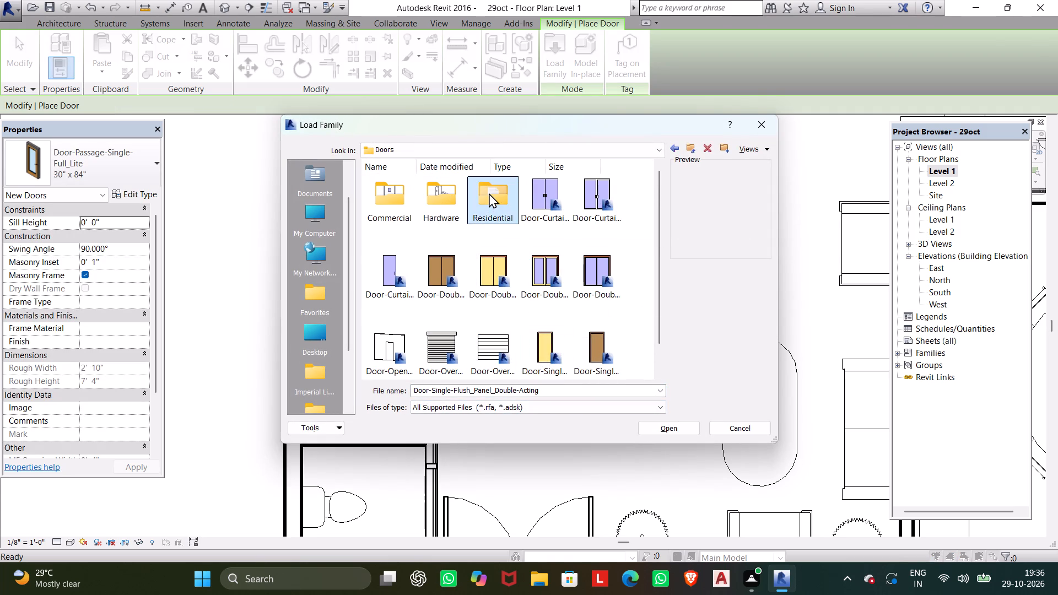
pyautogui.click(489, 193)
pyautogui.click(489, 193)
pyautogui.scroll(-5, 497, 285)
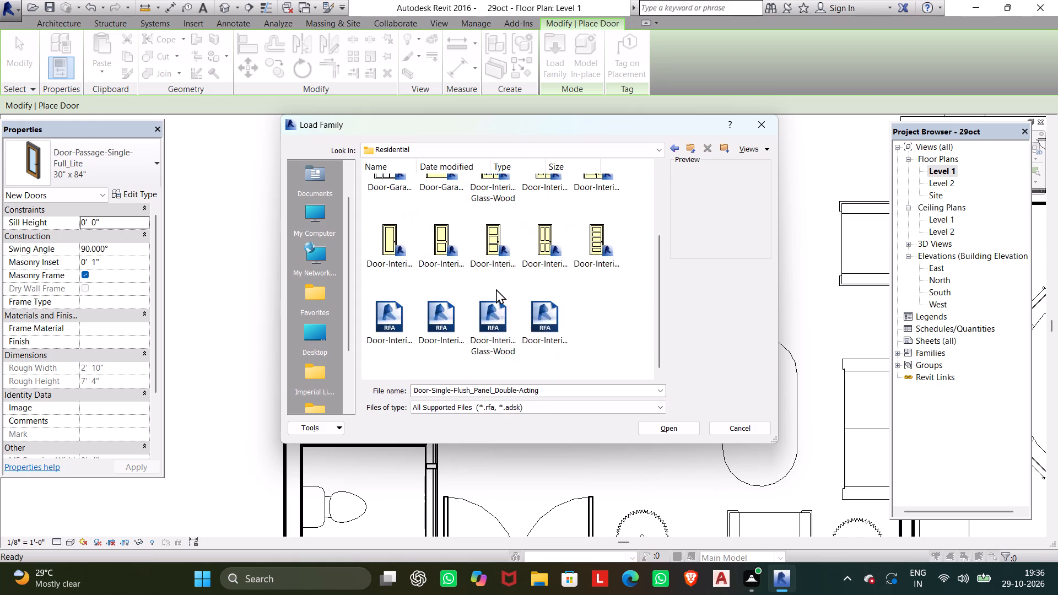
pyautogui.click(438, 304)
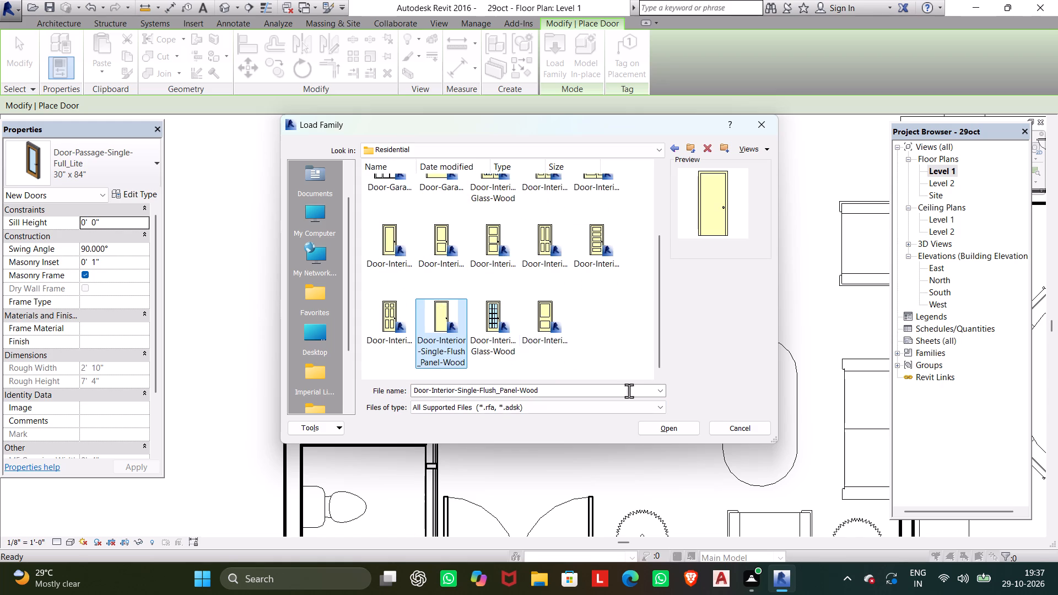
pyautogui.click(659, 429)
pyautogui.scroll(-3, 615, 326)
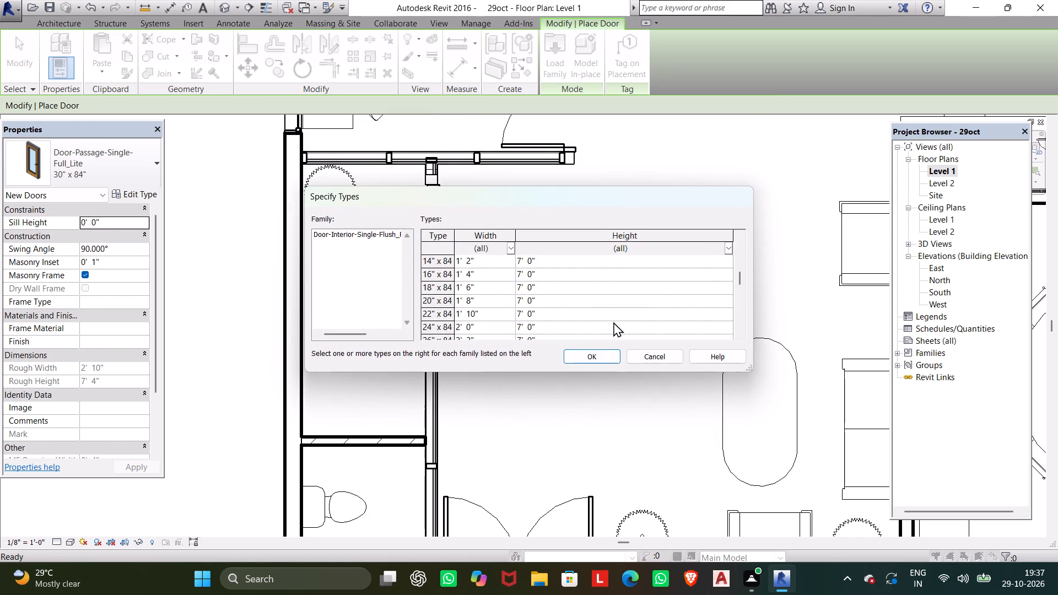
pyautogui.click(461, 285)
pyautogui.click(585, 356)
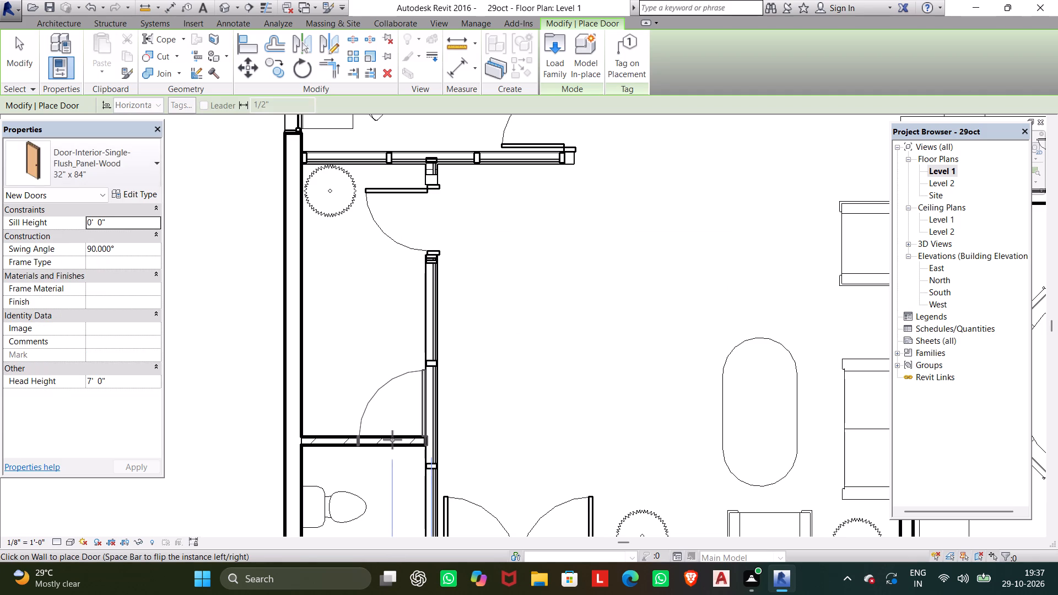
# Place the door in the brick cross wall, centred about 1'-9" from the toilet's east wall, and flip it to swing into the toilet.
pyautogui.click(388, 440)
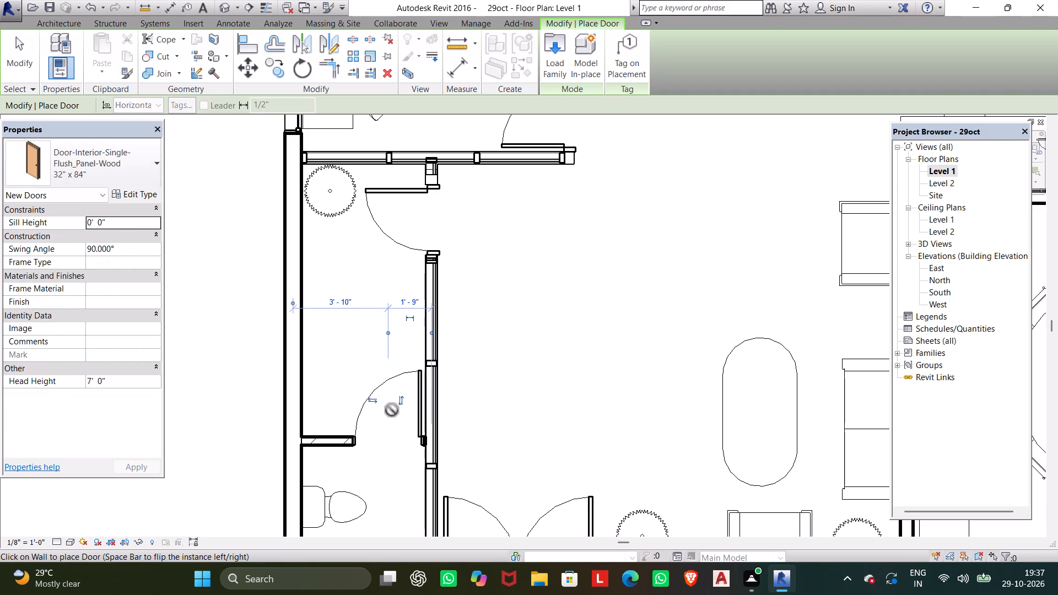
pyautogui.click(403, 401)
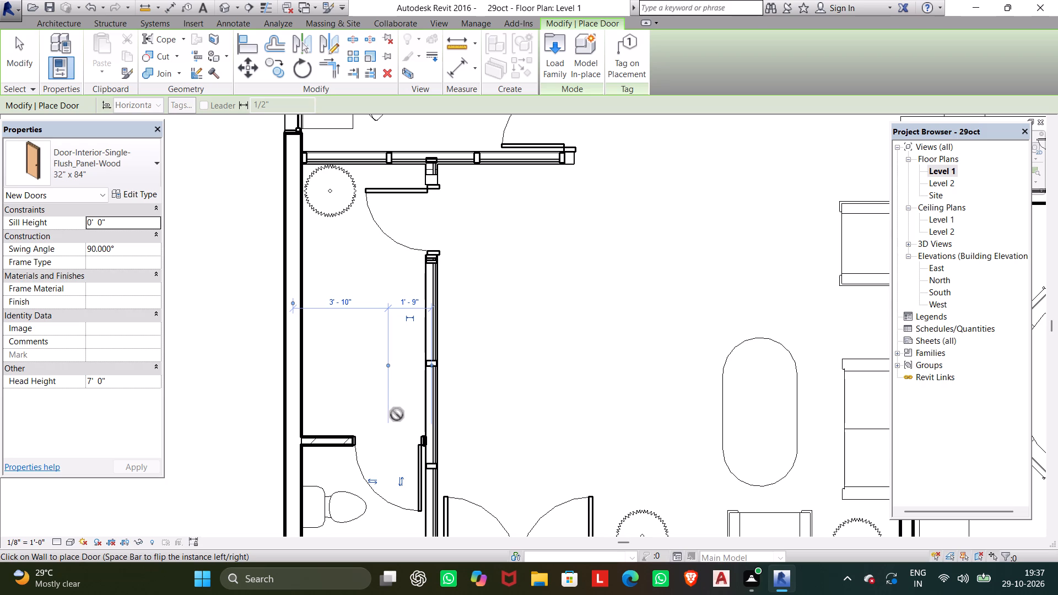
# End door placement and nudge the toilet fixture south, to about 3'-6" from the brick cross wall.
pyautogui.press('Escape')
pyautogui.scroll(-2, 388, 413)
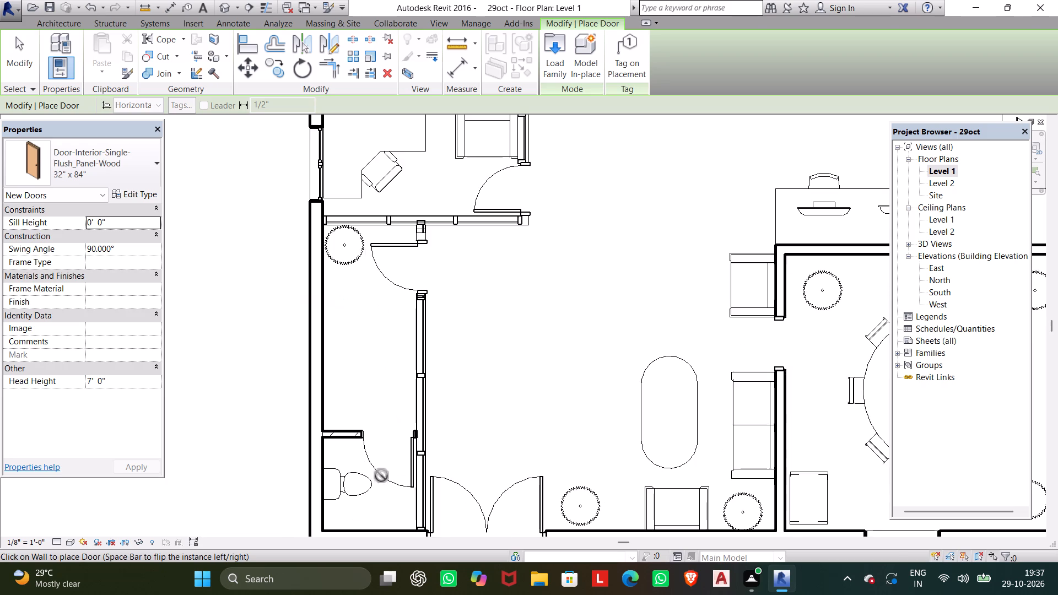
pyautogui.press('Escape')
pyautogui.click(350, 486)
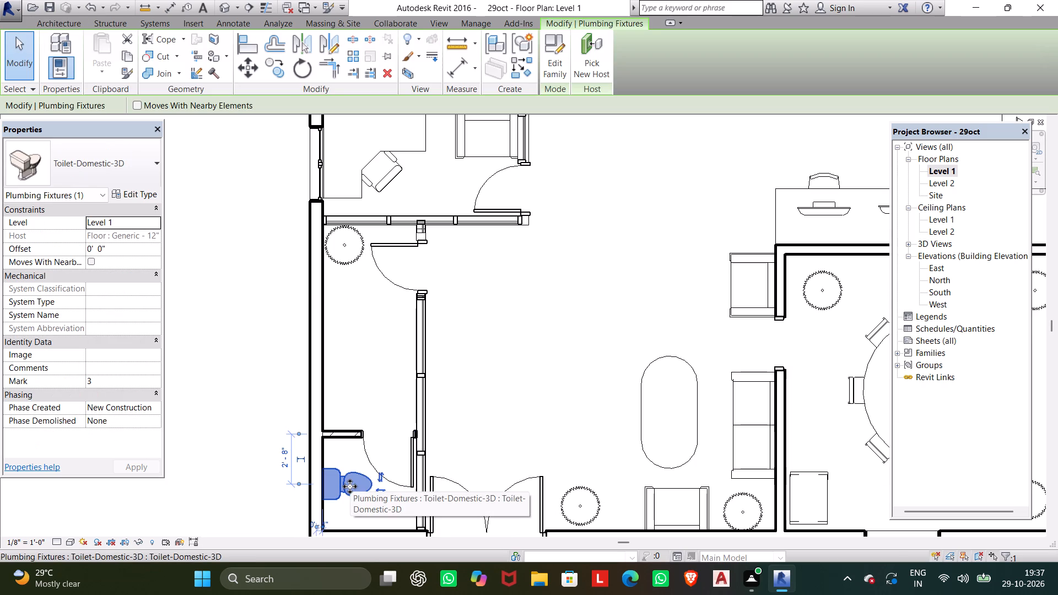
pyautogui.press('Down')
pyautogui.press('Down')
pyautogui.press('Down')
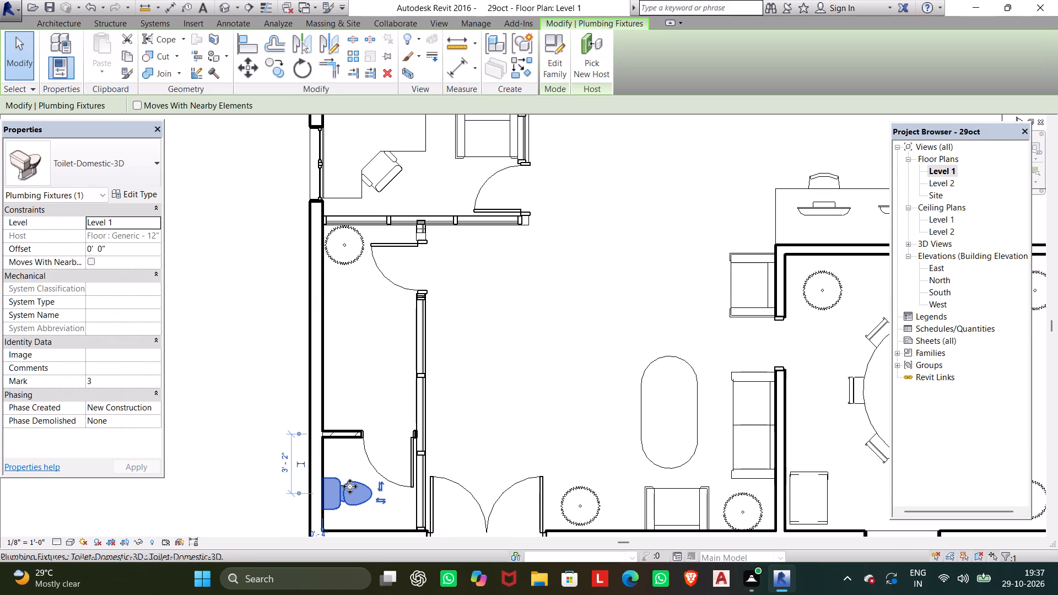
pyautogui.press('Down')
pyautogui.press('Down')
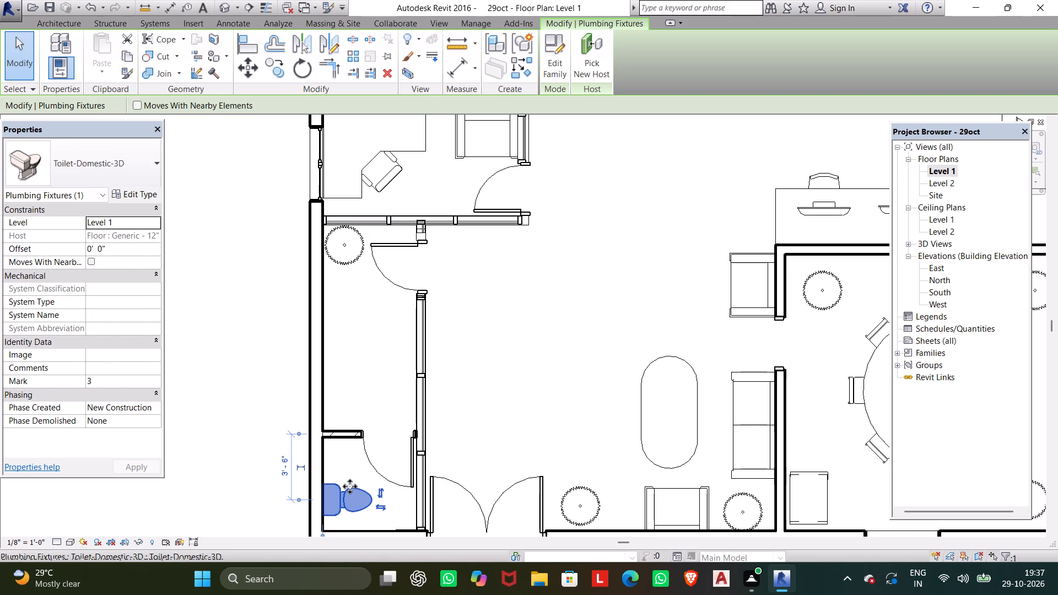
pyautogui.click(350, 486)
pyautogui.press('Escape')
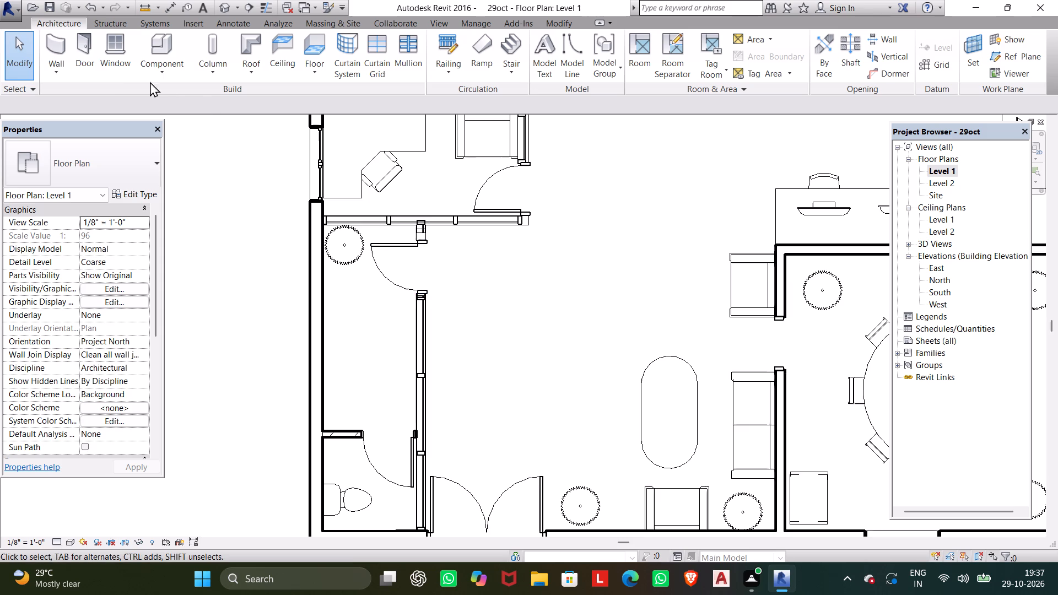
# Start placing a component and look through the US Imperial family library folders for another family to load.
pyautogui.click(158, 50)
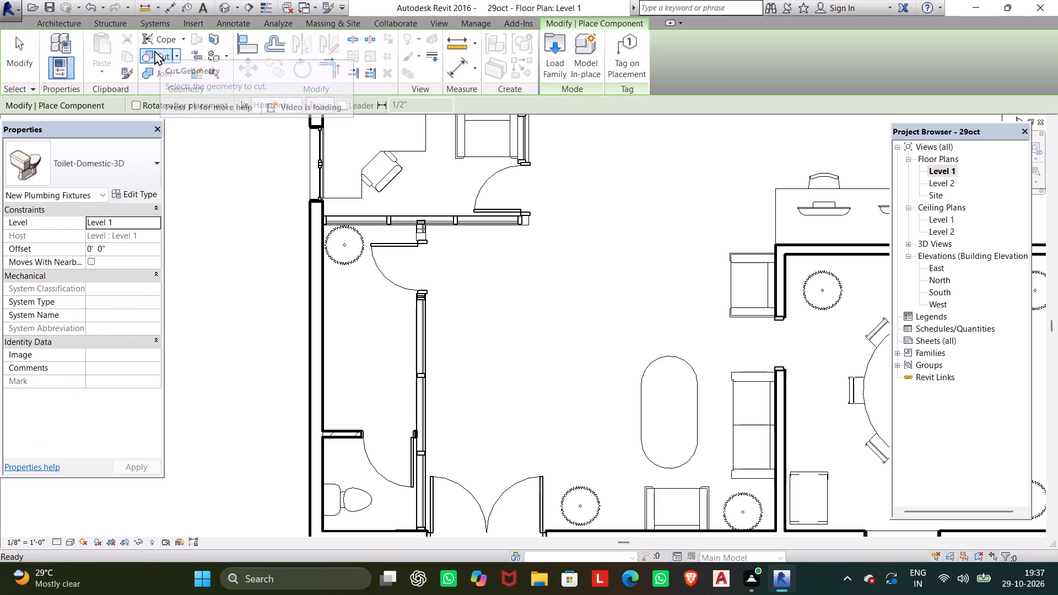
pyautogui.click(560, 61)
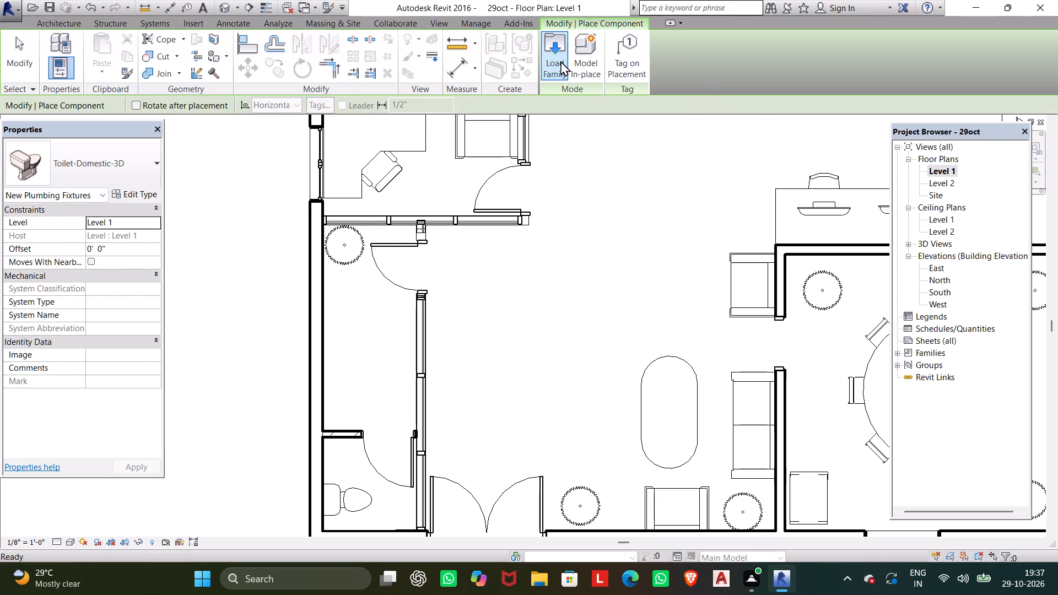
pyautogui.scroll(-3, 474, 329)
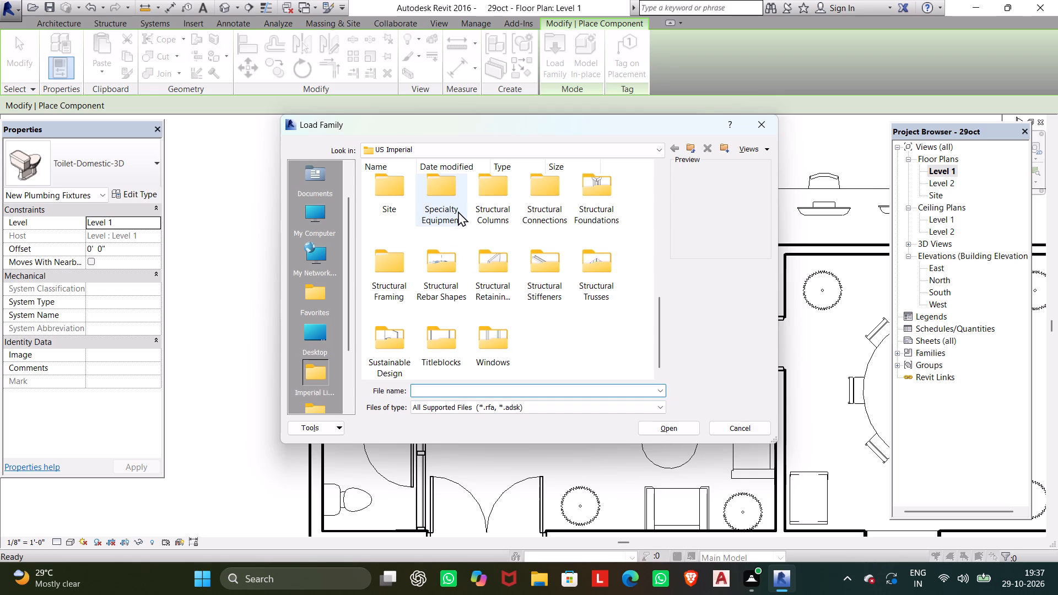
pyautogui.scroll(2, 466, 213)
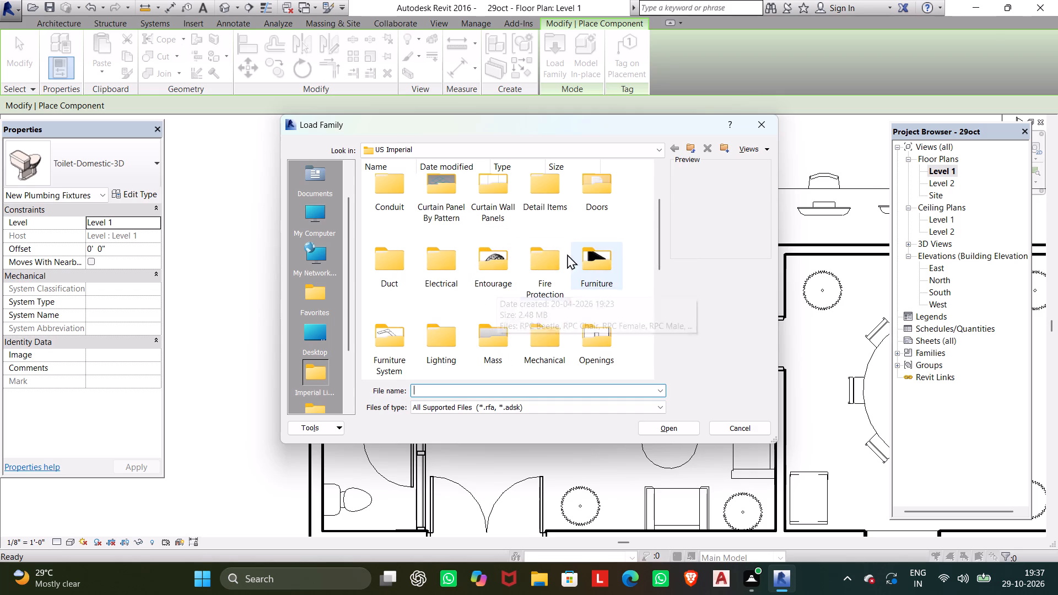
pyautogui.scroll(-2, 555, 262)
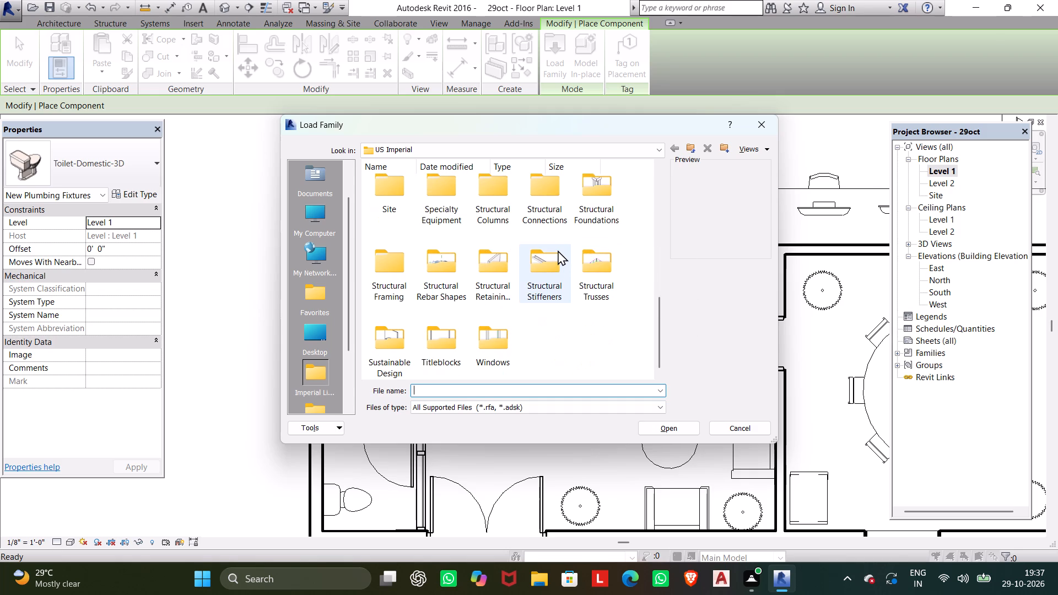
pyautogui.scroll(-3, 451, 317)
pyautogui.scroll(2, 455, 310)
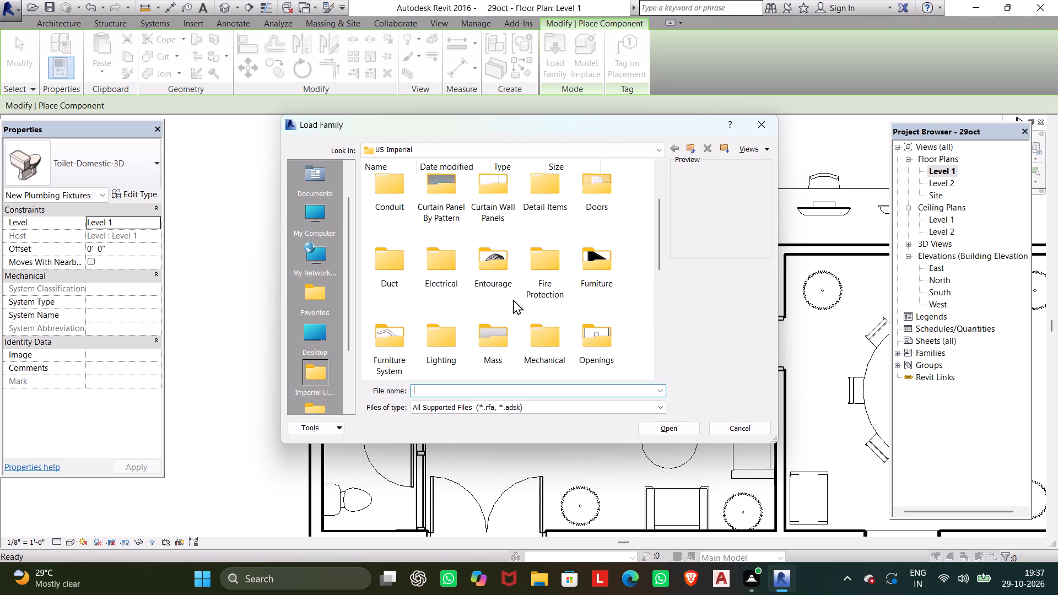
pyautogui.scroll(1, 542, 217)
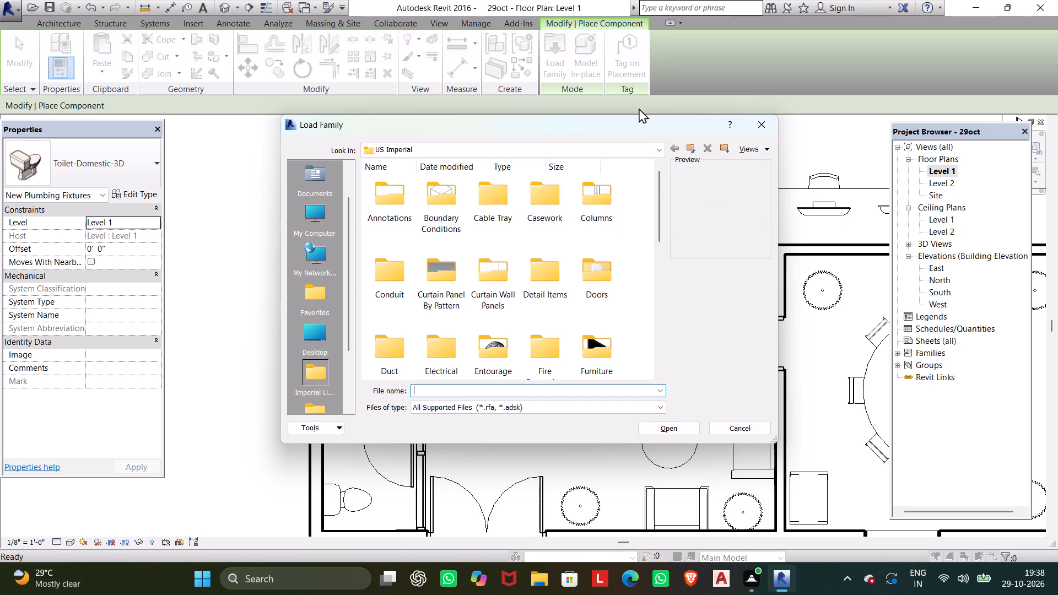
pyautogui.scroll(-3, 450, 252)
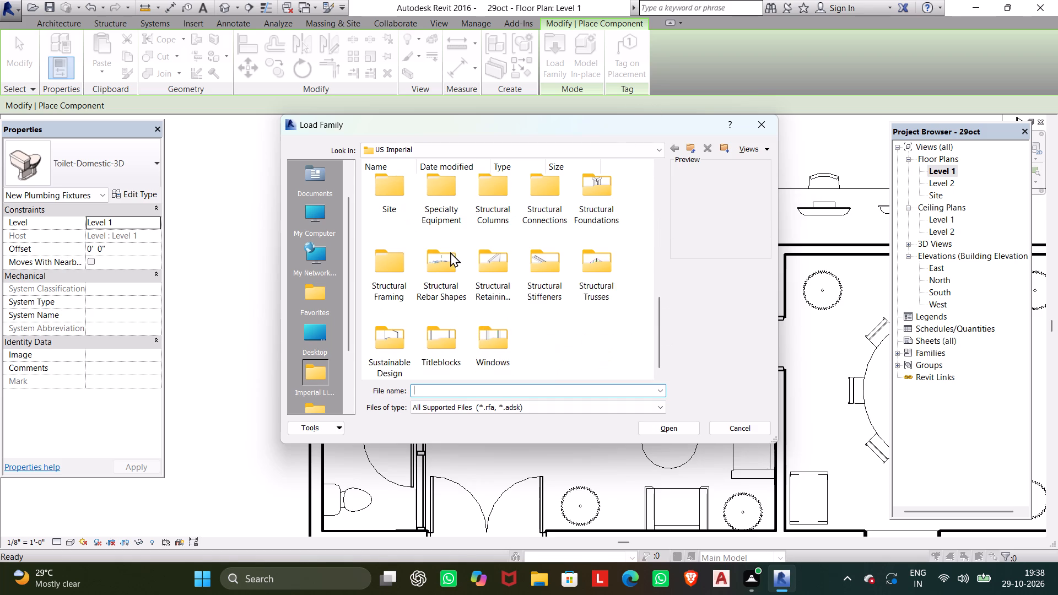
pyautogui.scroll(1, 455, 266)
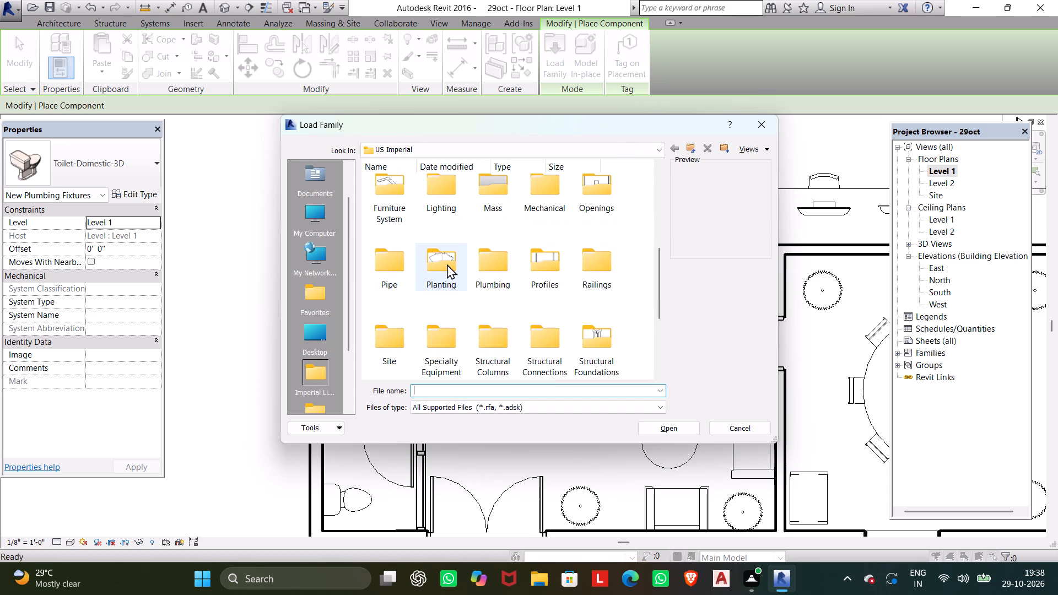
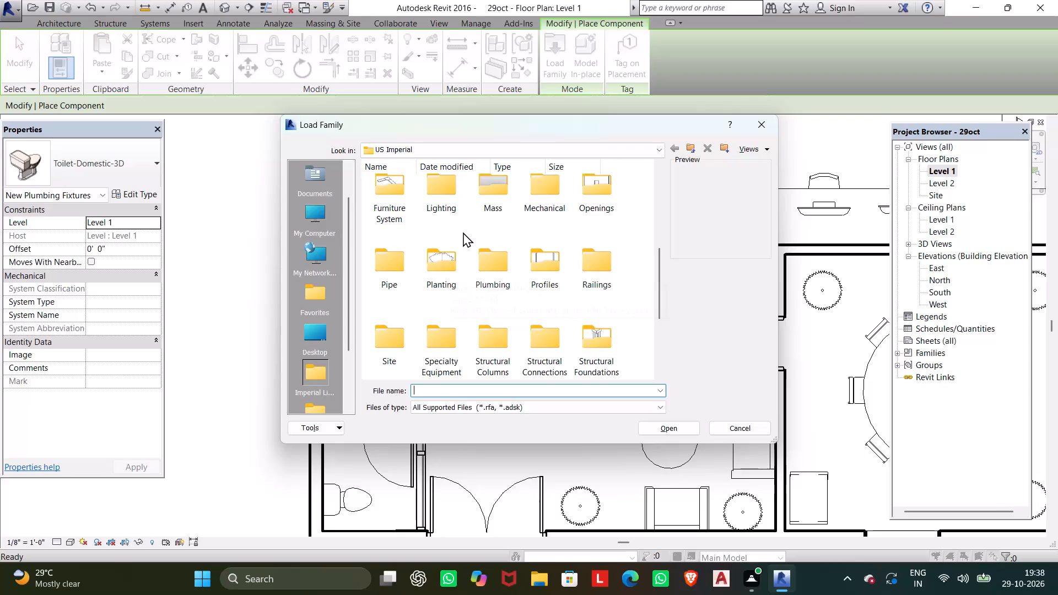
# Load the Urinal-2D family from the library's Plumbing > Architectural > Fixtures > Urinals folder.
pyautogui.click(500, 257)
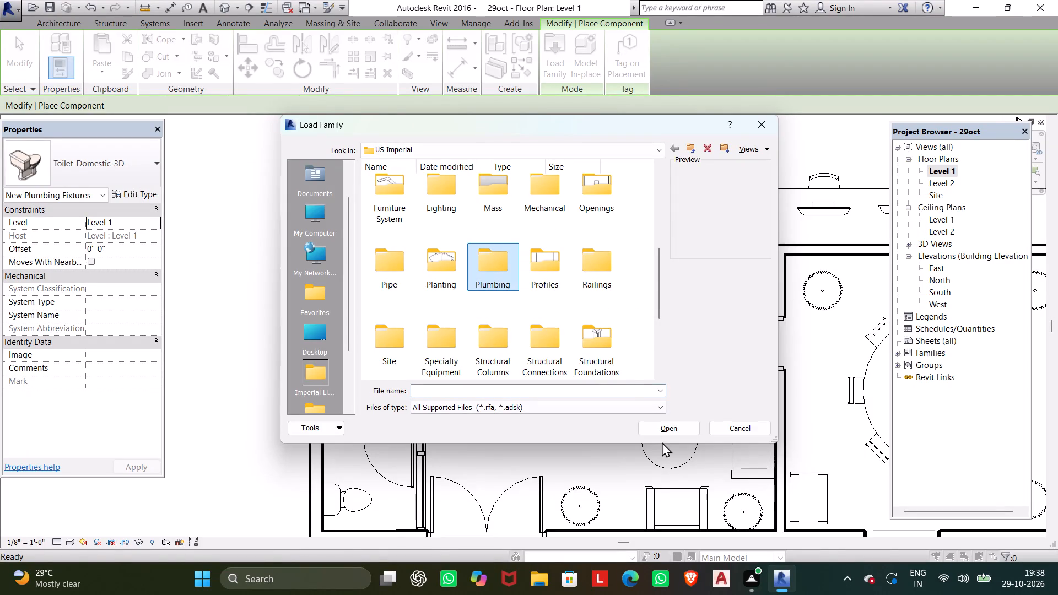
pyautogui.click(674, 430)
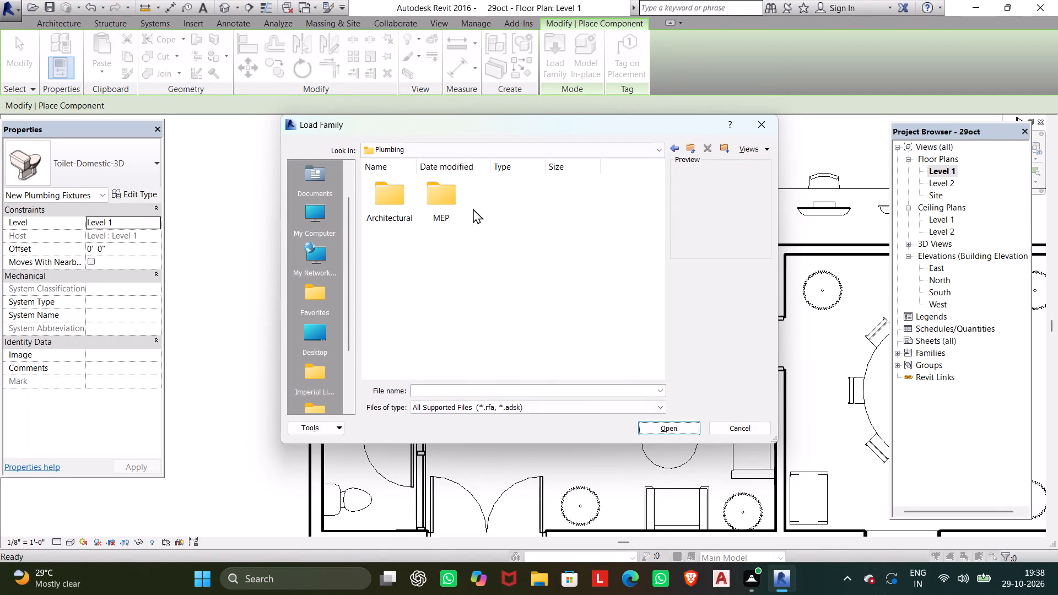
pyautogui.doubleClick(390, 200)
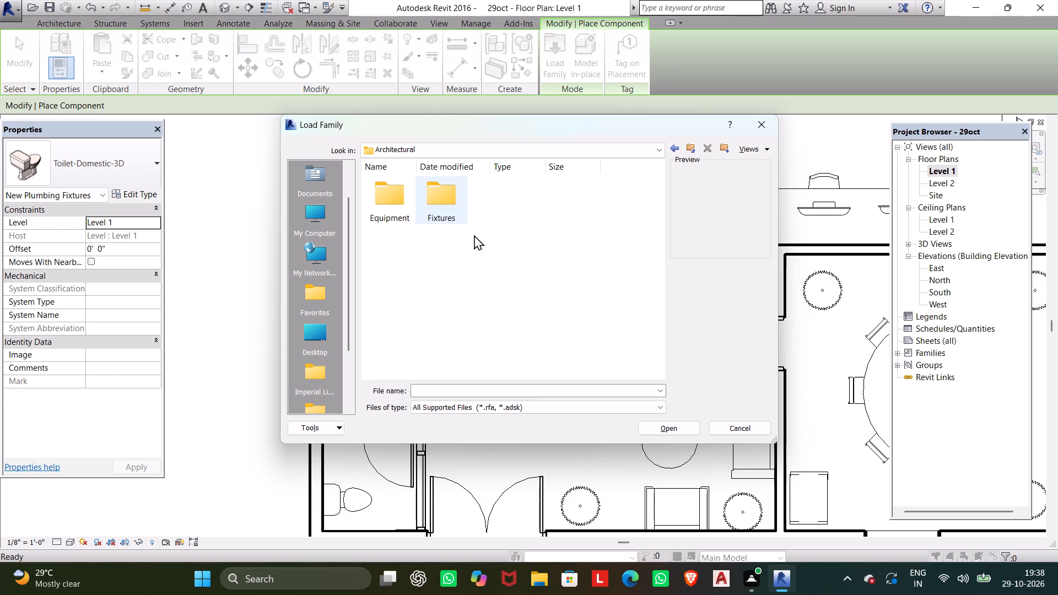
pyautogui.click(438, 193)
pyautogui.doubleClick(441, 189)
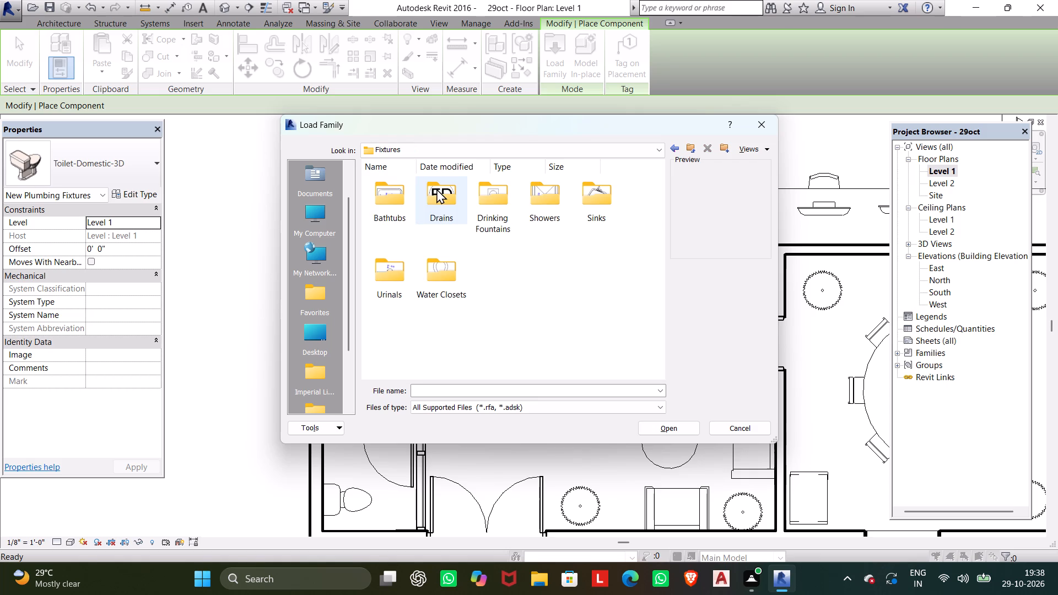
pyautogui.click(437, 274)
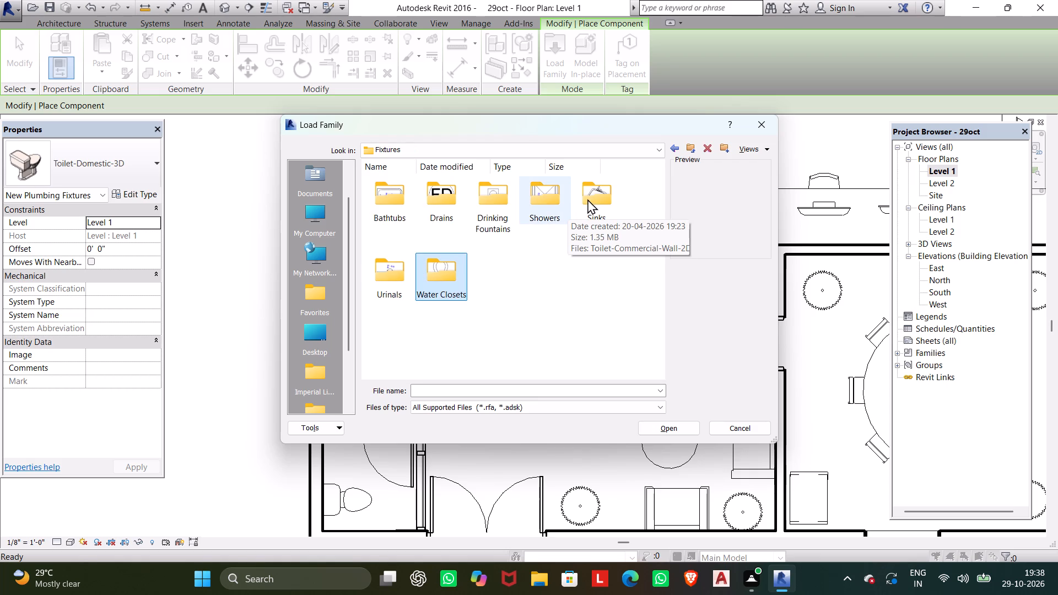
pyautogui.click(388, 275)
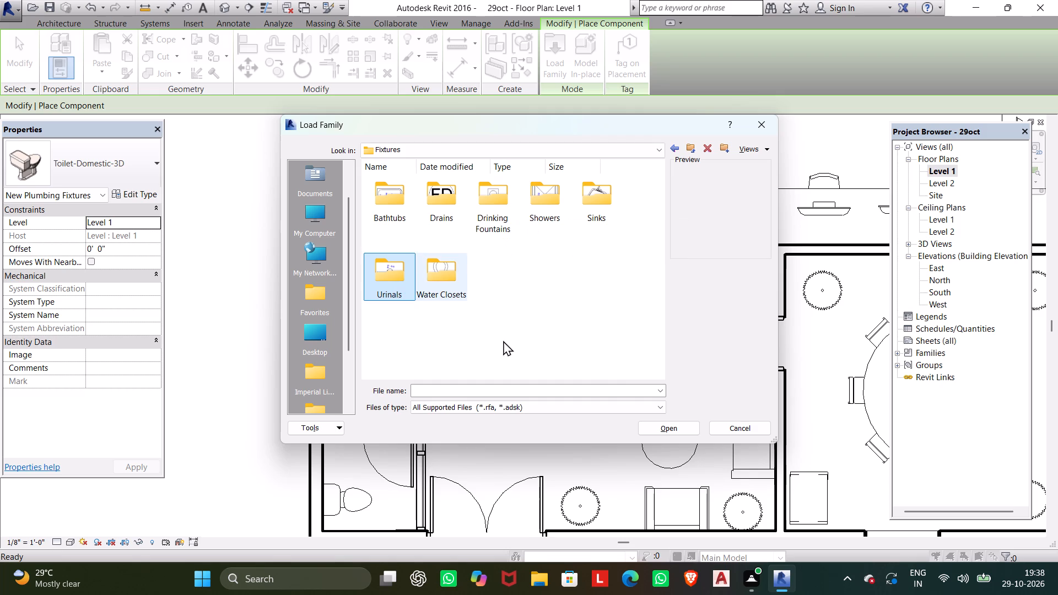
pyautogui.click(681, 430)
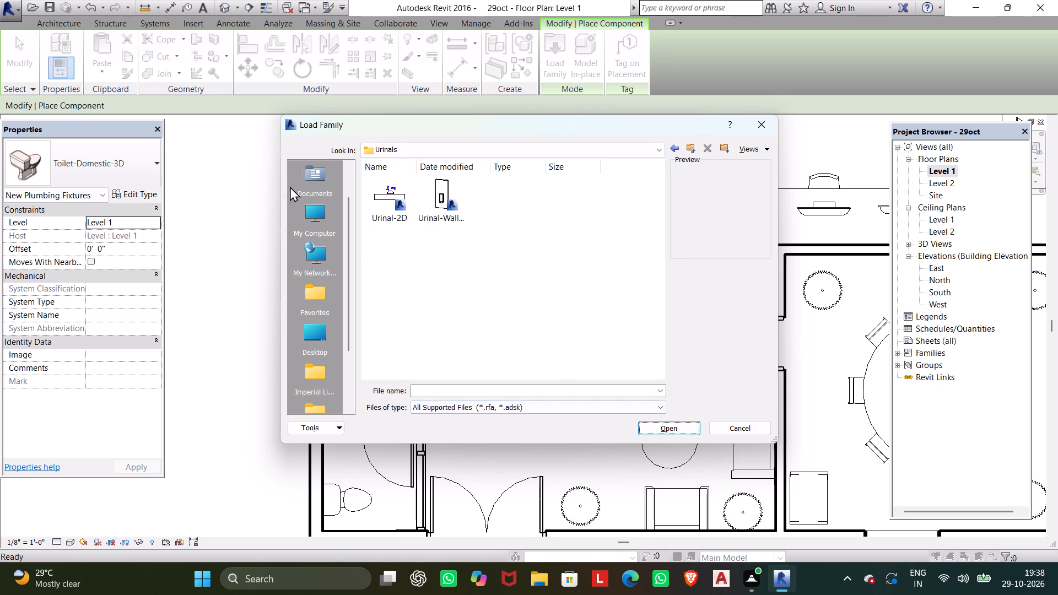
pyautogui.click(388, 185)
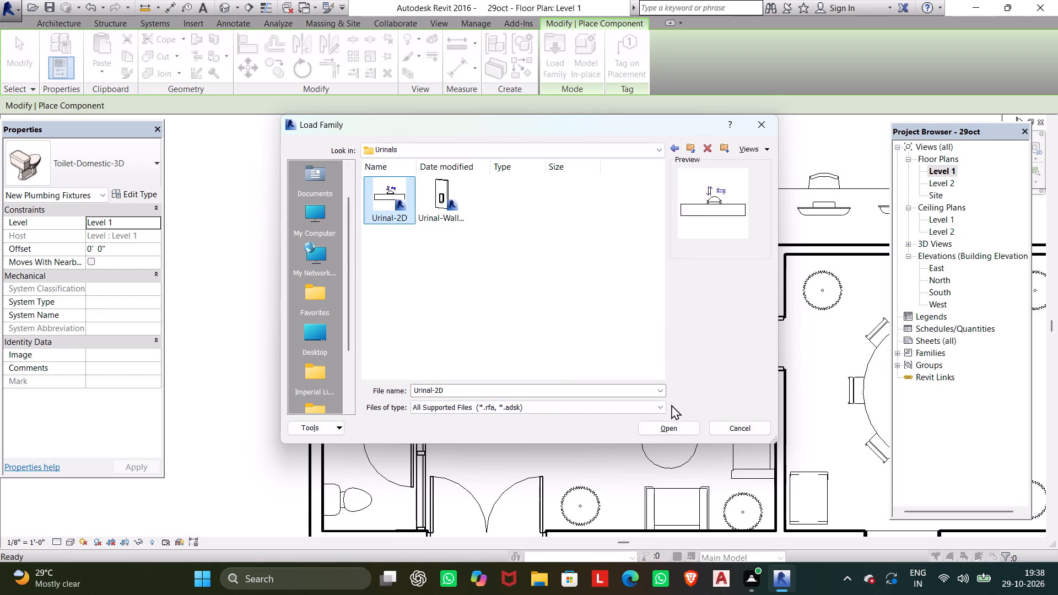
pyautogui.click(675, 423)
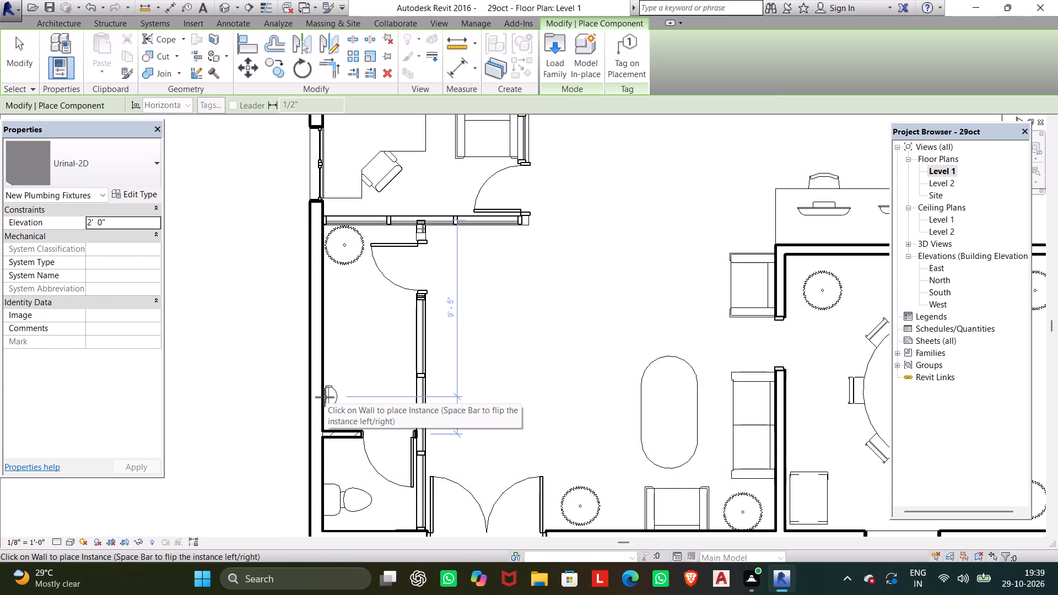
# Place two Urinal-2D fixtures on the toilet's west wall, about 2'-0" and 4'-6" north of the brick cross wall.
pyautogui.click(325, 397)
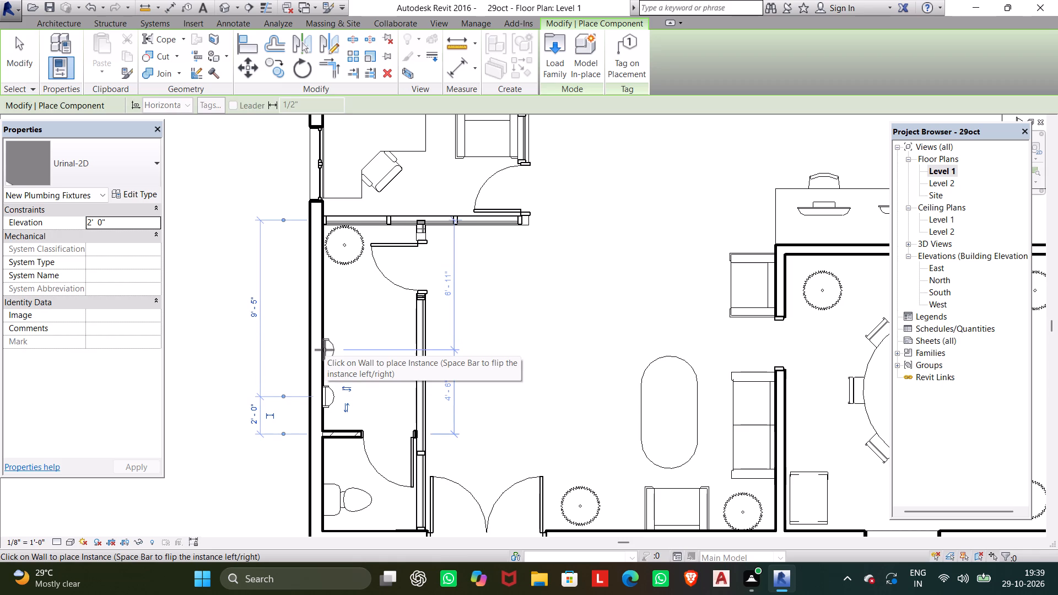
pyautogui.click(324, 350)
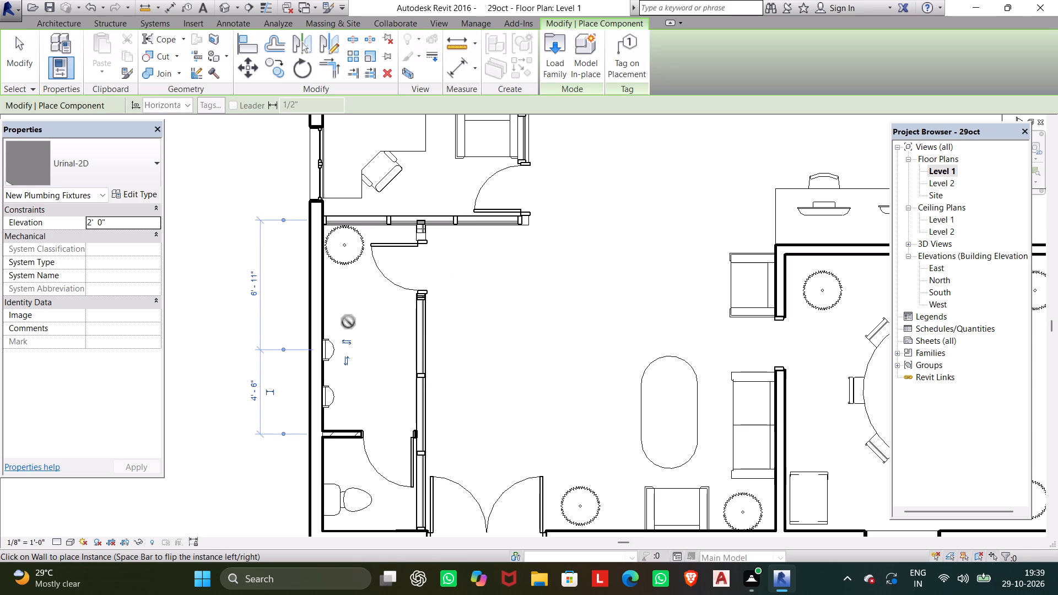
pyautogui.press('Escape')
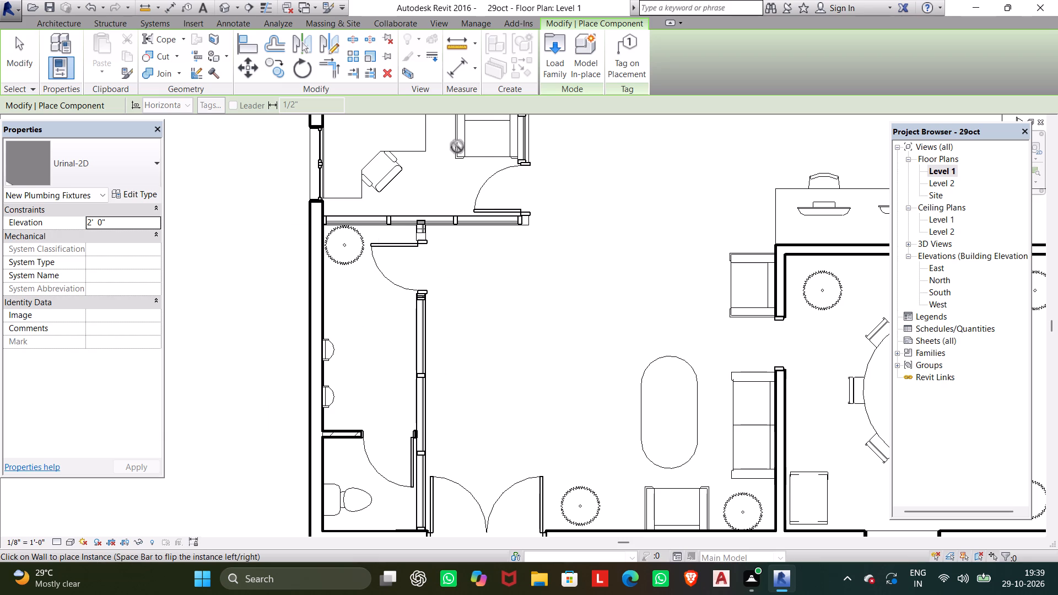
# Preview the sink families in the architectural plumbing fixtures library and load Sink Kitchen-Island.
pyautogui.click(549, 50)
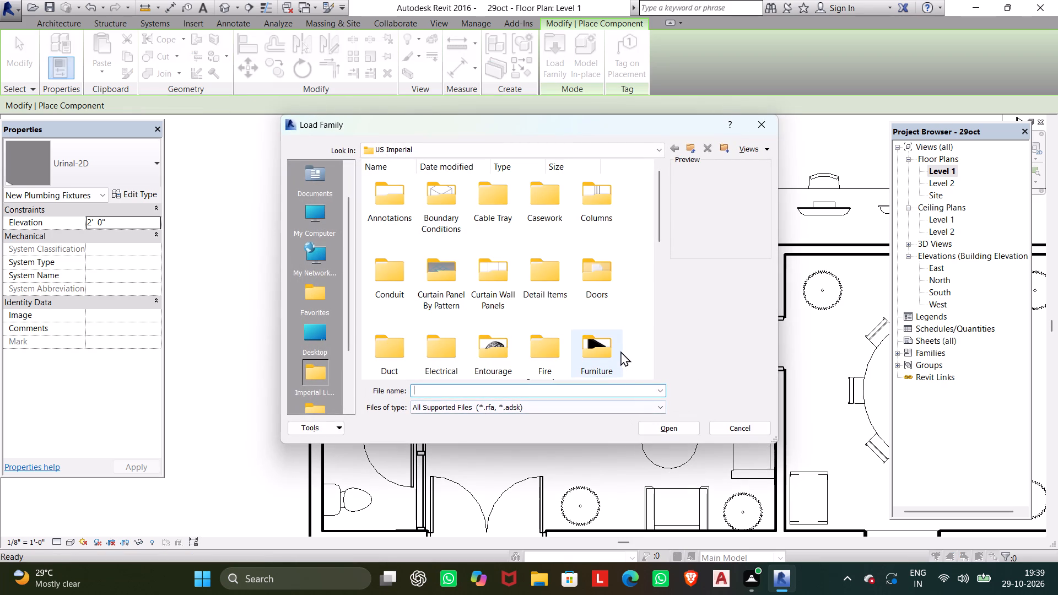
pyautogui.scroll(-3, 482, 284)
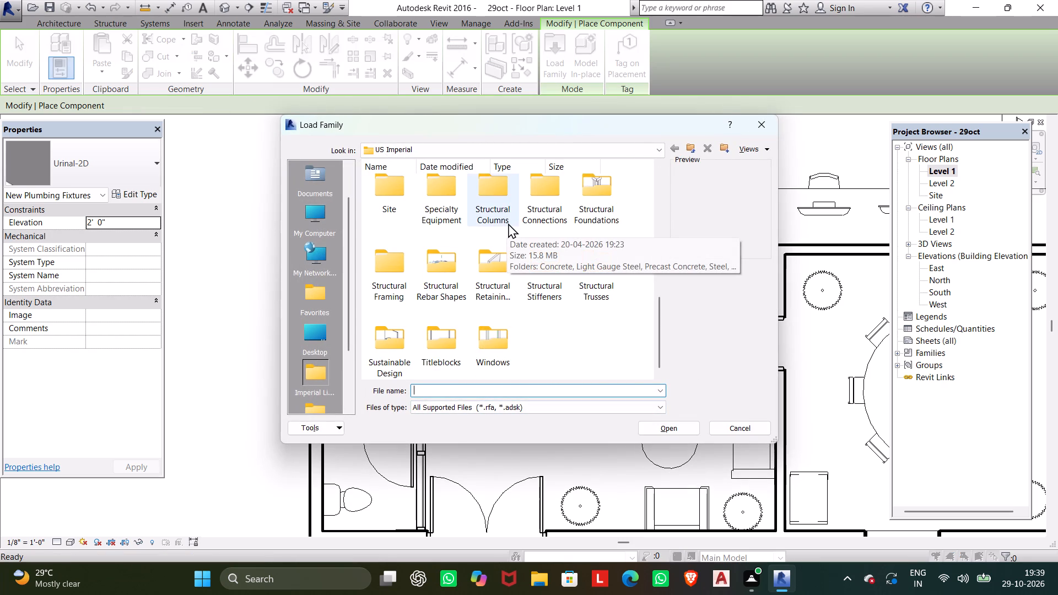
pyautogui.press('p')
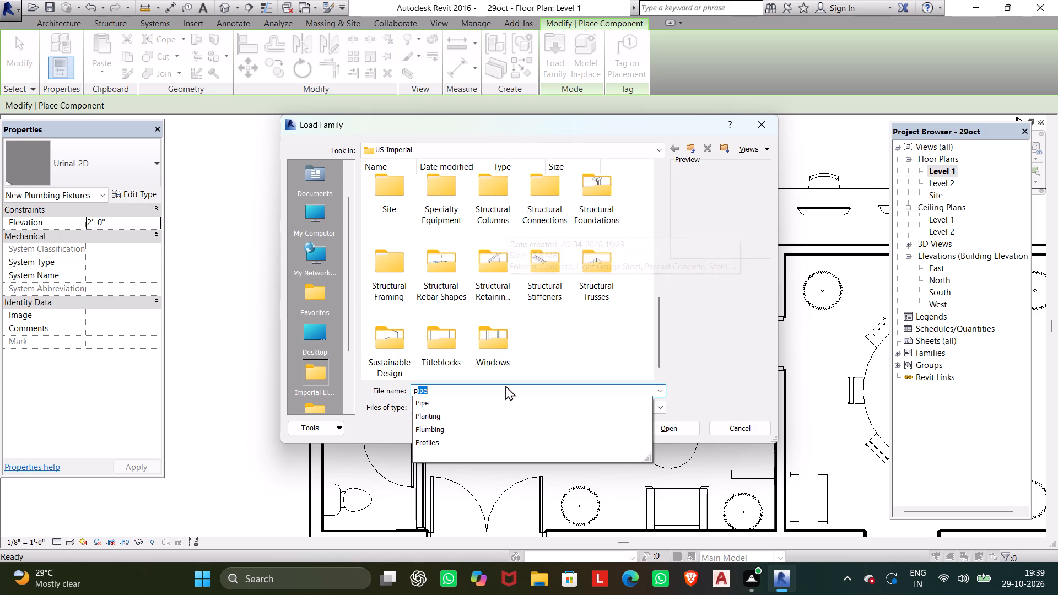
pyautogui.click(457, 434)
pyautogui.click(458, 426)
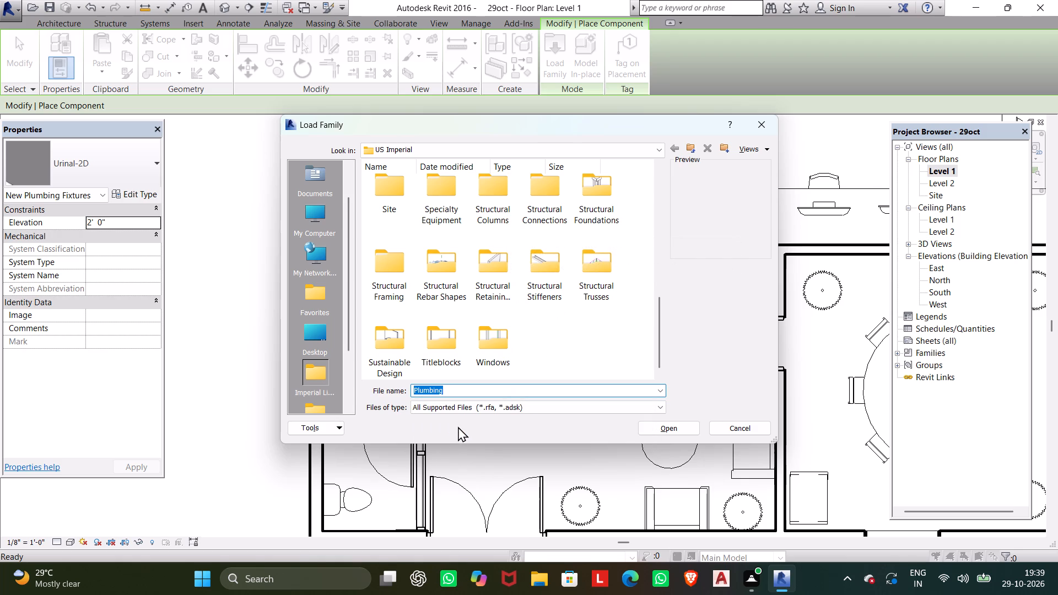
pyautogui.click(662, 424)
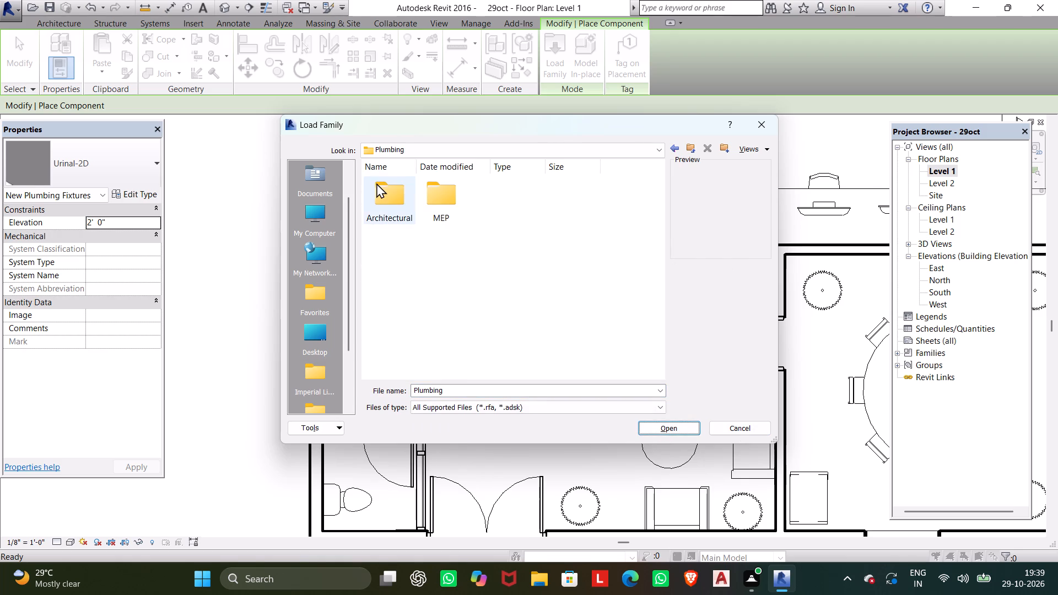
pyautogui.doubleClick(396, 189)
pyautogui.doubleClick(444, 192)
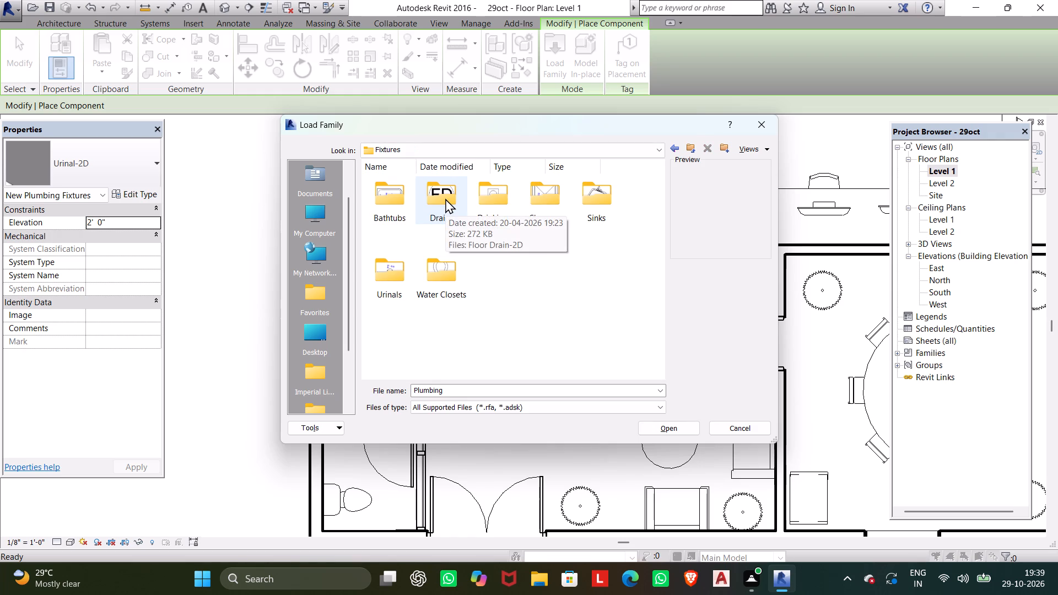
pyautogui.click(573, 198)
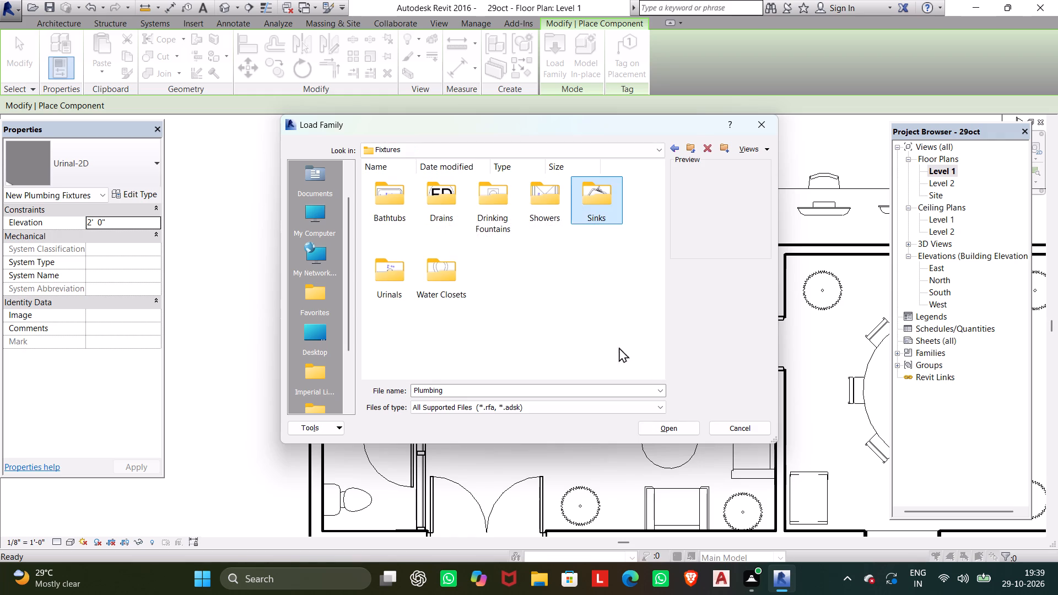
pyautogui.click(674, 429)
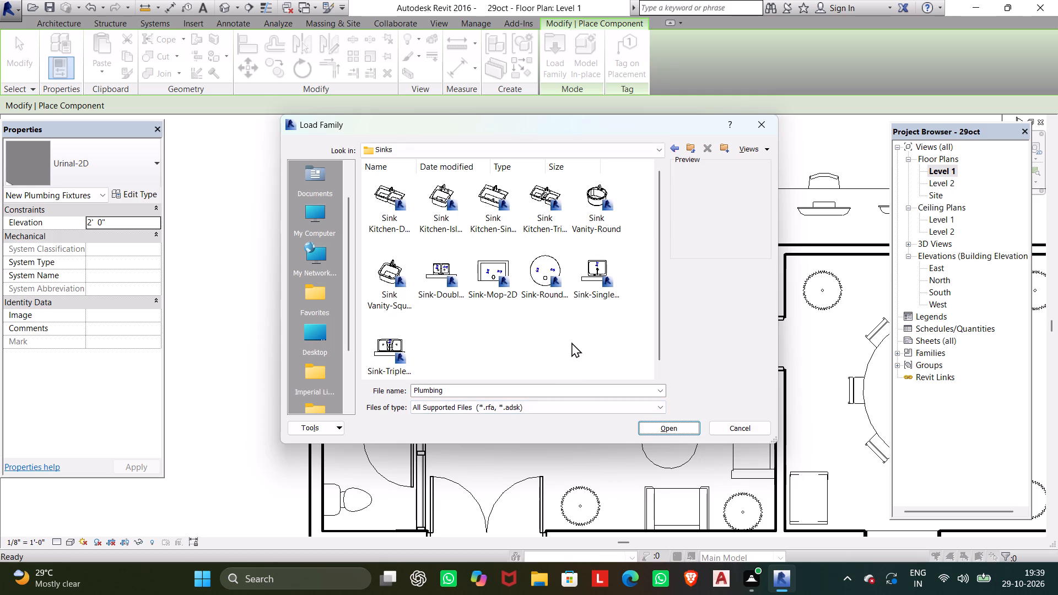
pyautogui.click(380, 274)
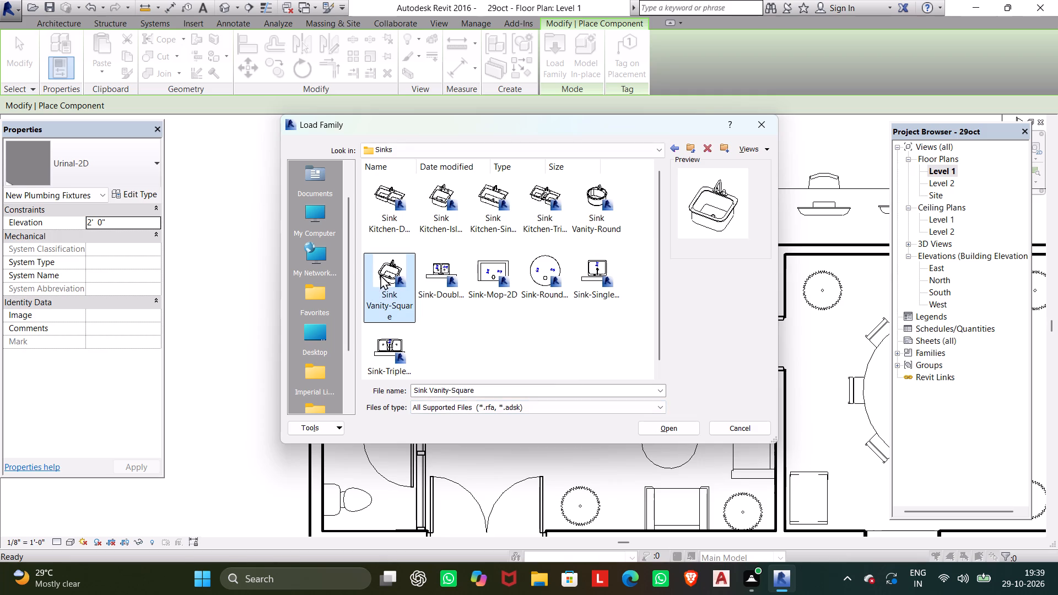
pyautogui.click(385, 345)
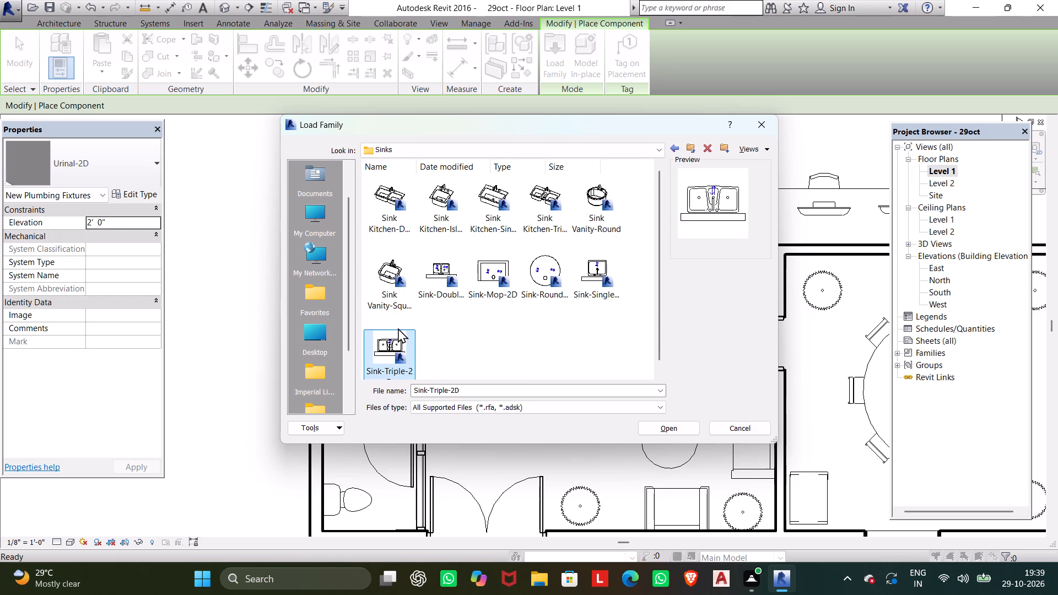
pyautogui.click(445, 273)
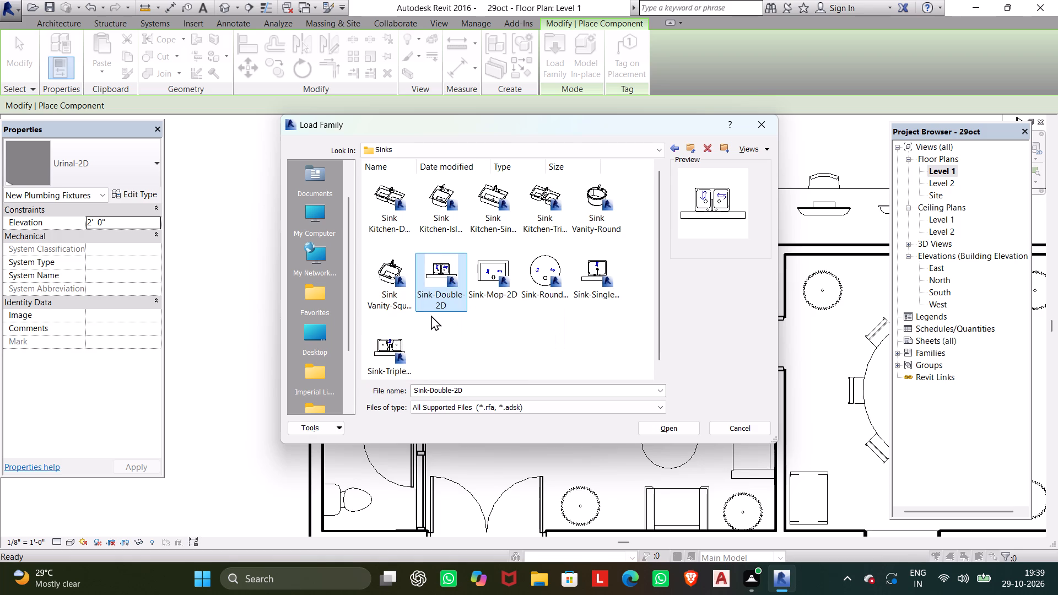
pyautogui.click(473, 206)
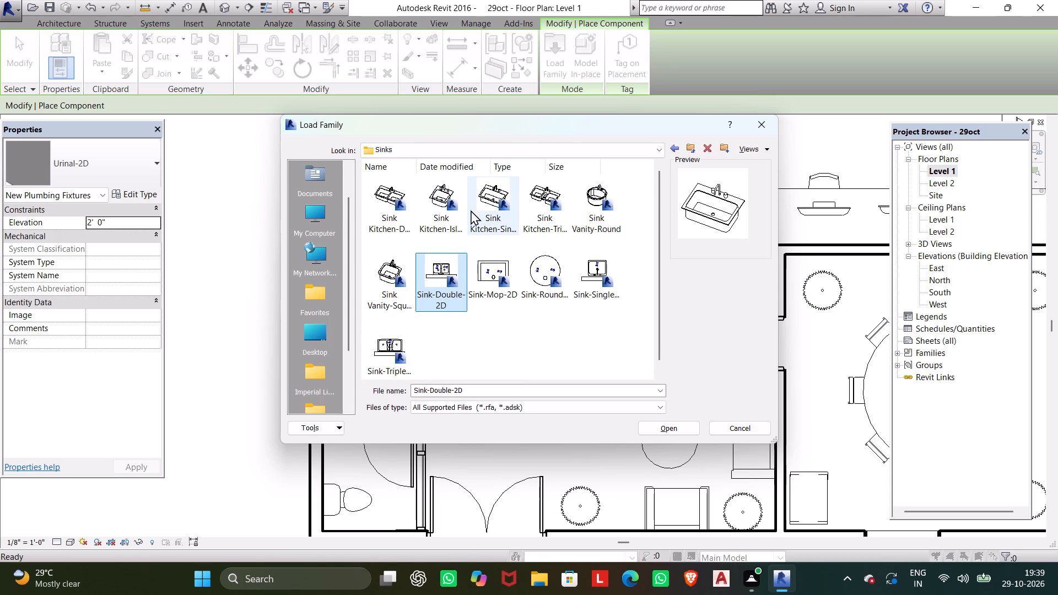
pyautogui.click(451, 203)
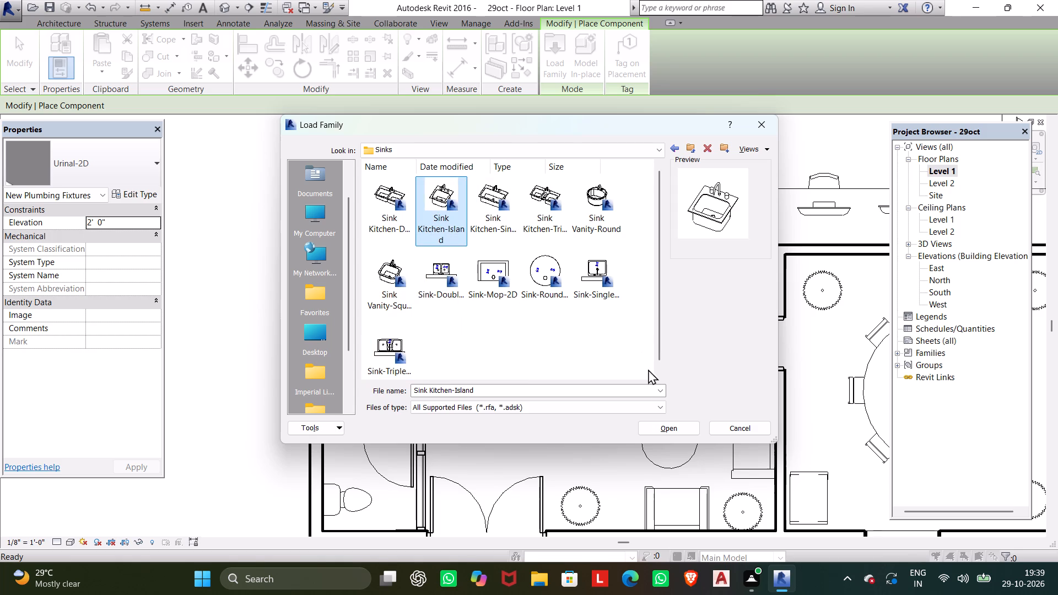
pyautogui.click(651, 429)
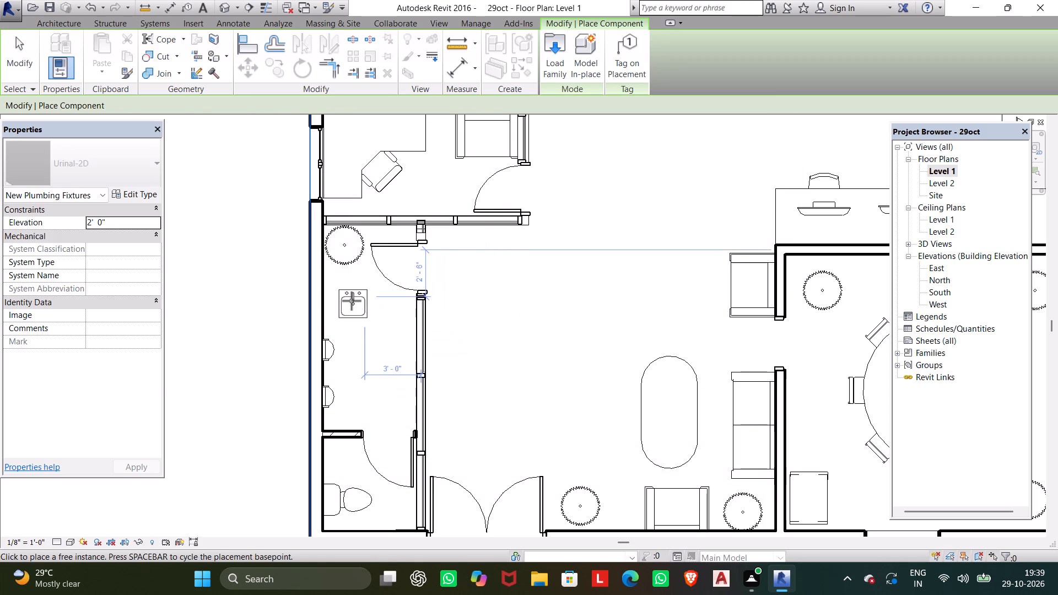
# Rotate the 18" x 18" sink and place two side by side against the west wall, about 3'-9" and 5'-1 1/2" from the north wall.
pyautogui.press('space')
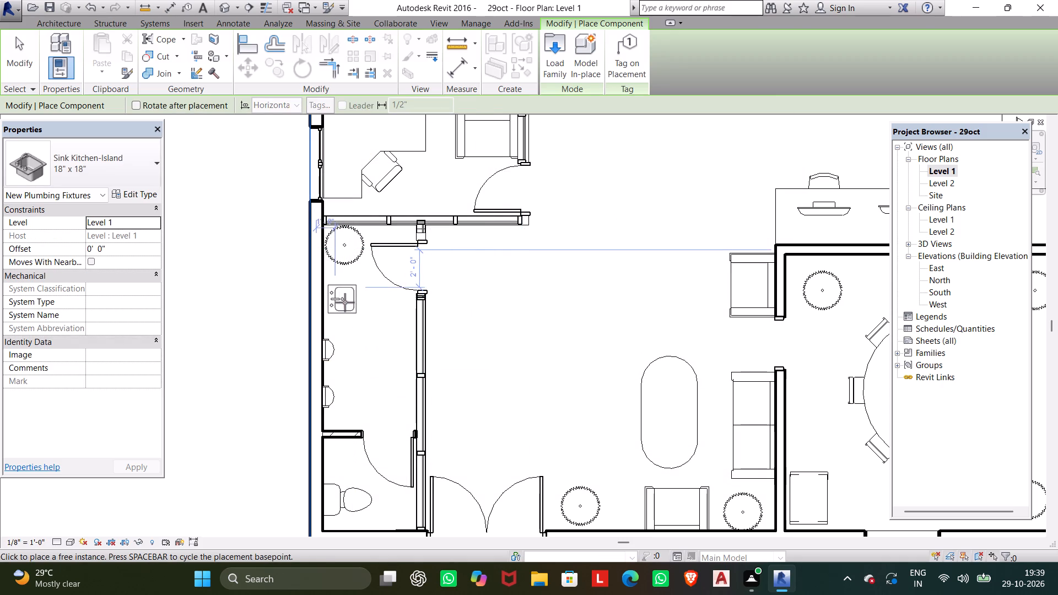
pyautogui.scroll(5, 336, 305)
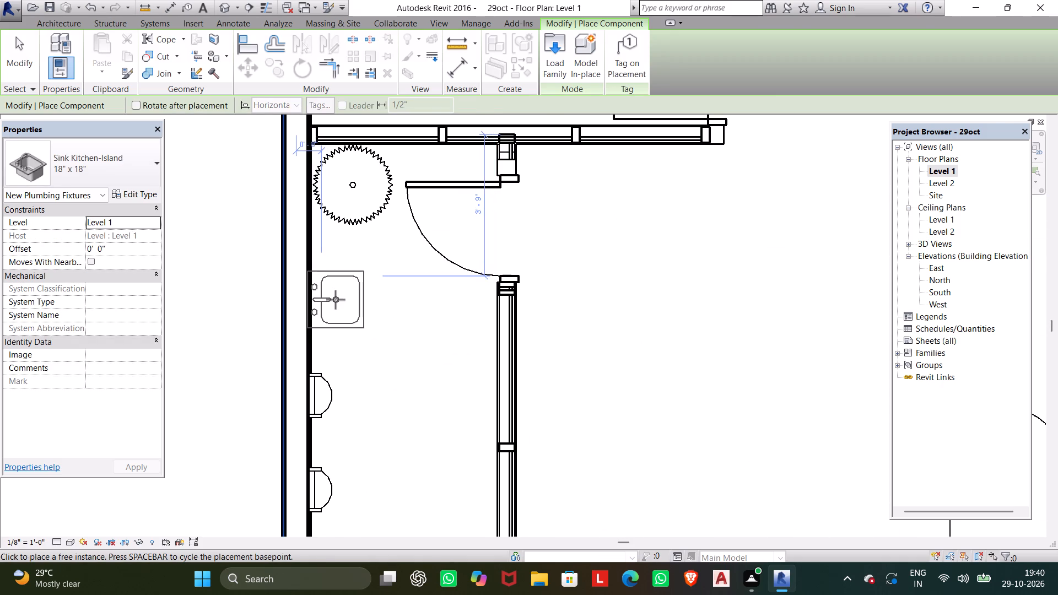
pyautogui.click(336, 300)
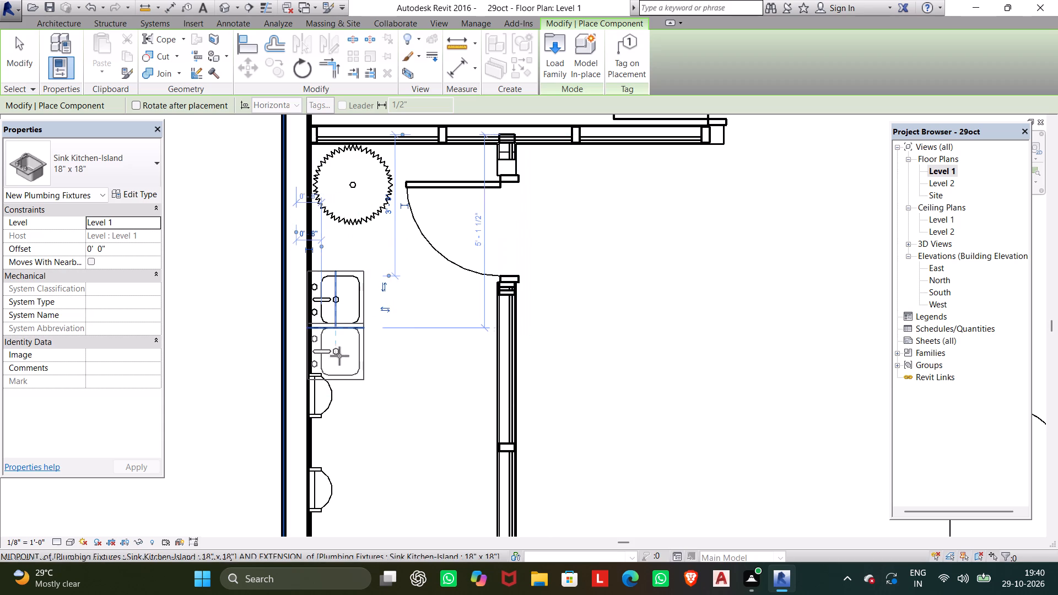
pyautogui.click(333, 357)
pyautogui.press('Escape')
pyautogui.press('Escape')
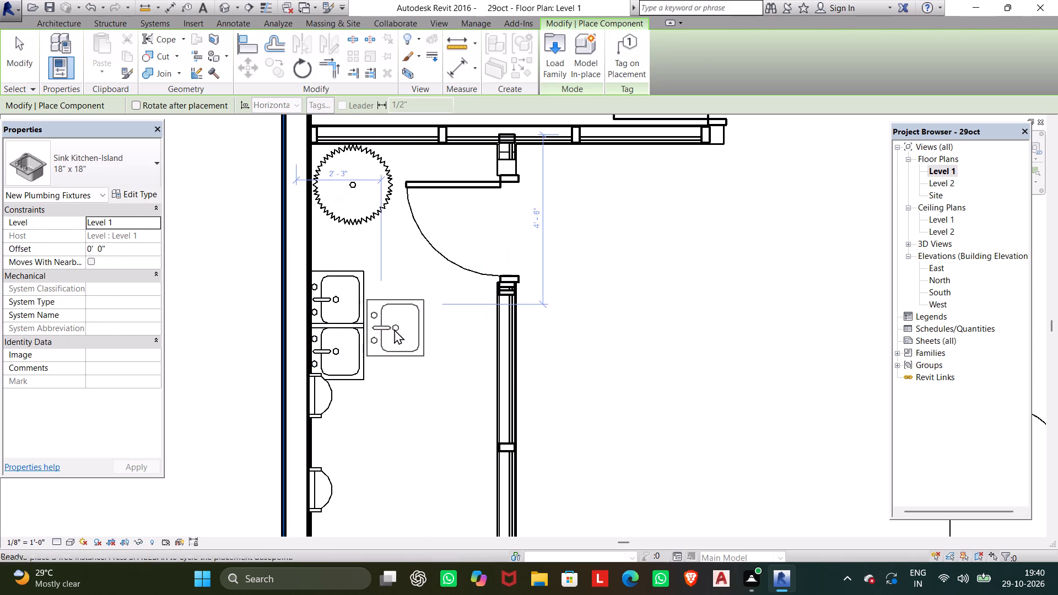
# Nudge both sinks north with a small gap between them, the southern one about 4'-10 1/2" from the north wall.
pyautogui.click(348, 286)
pyautogui.press('Up')
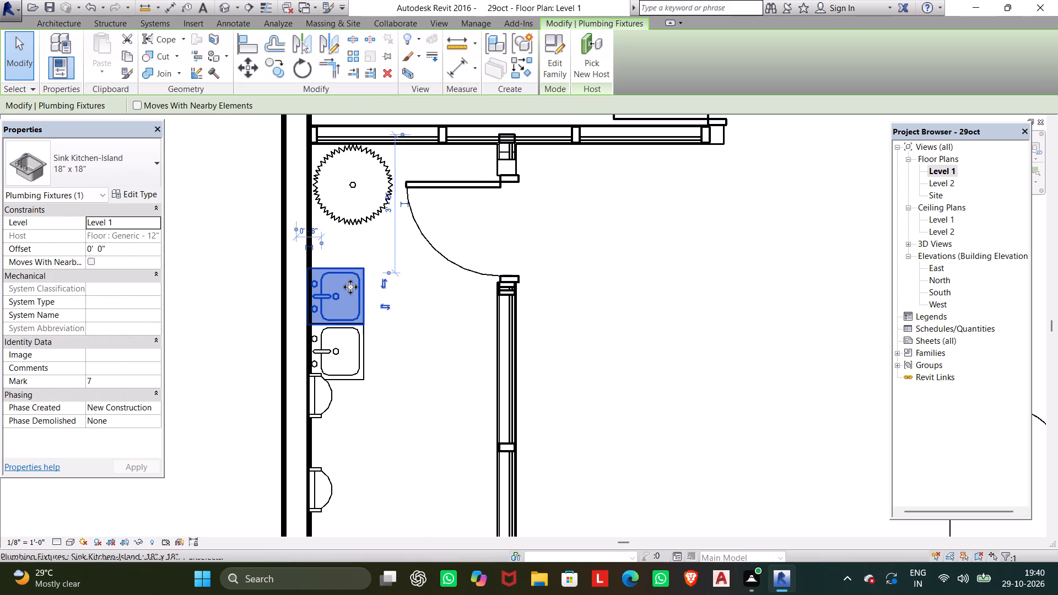
pyautogui.press('Up')
pyautogui.press('Up')
pyautogui.press('Up')
pyautogui.press('Up')
pyautogui.press('Up')
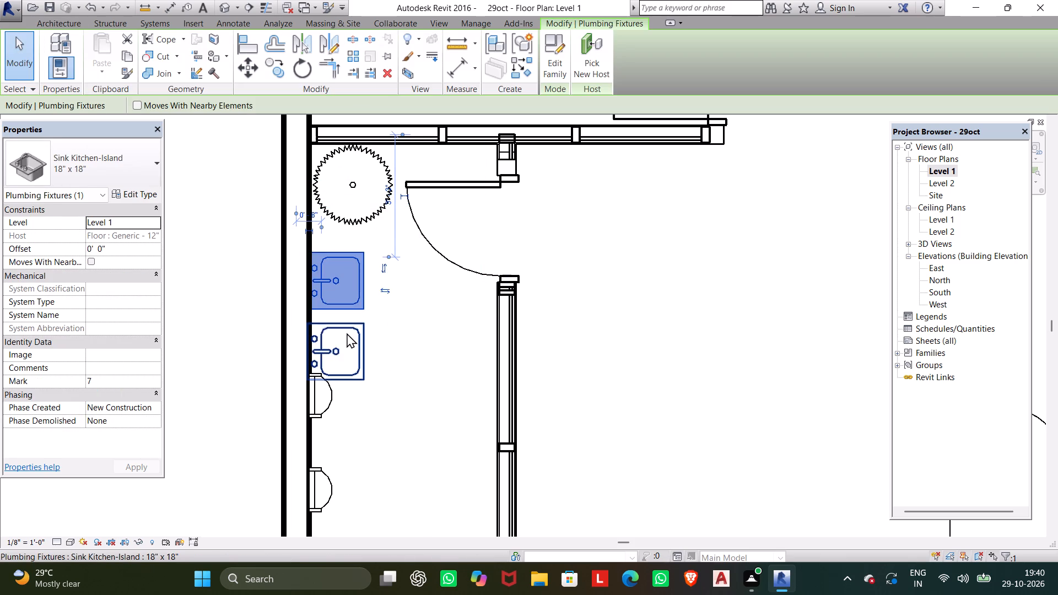
pyautogui.click(347, 333)
pyautogui.press('Up')
pyautogui.press('Up')
pyautogui.press('Up')
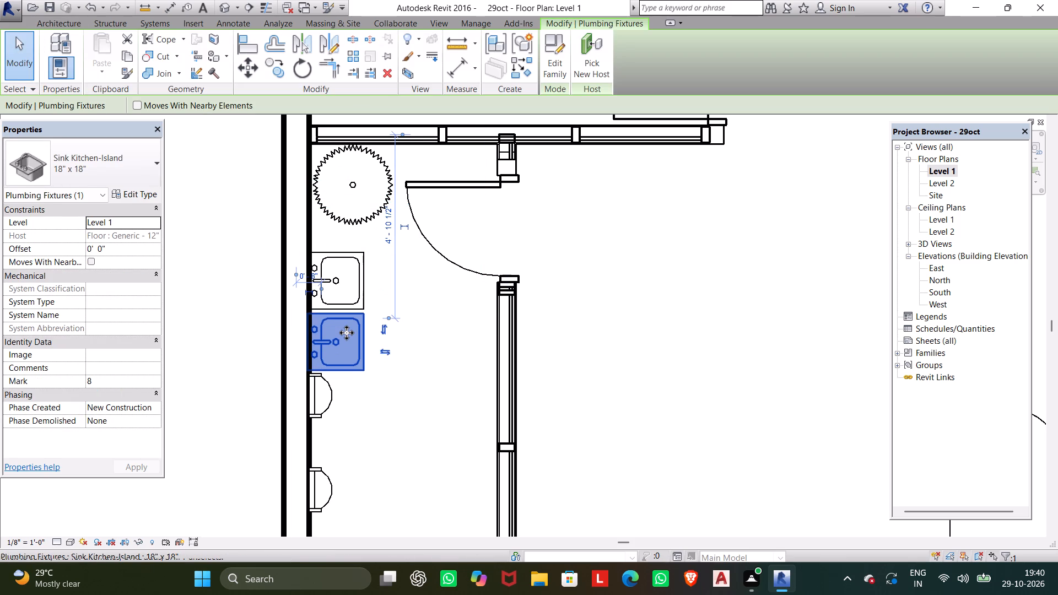
pyautogui.press('Escape')
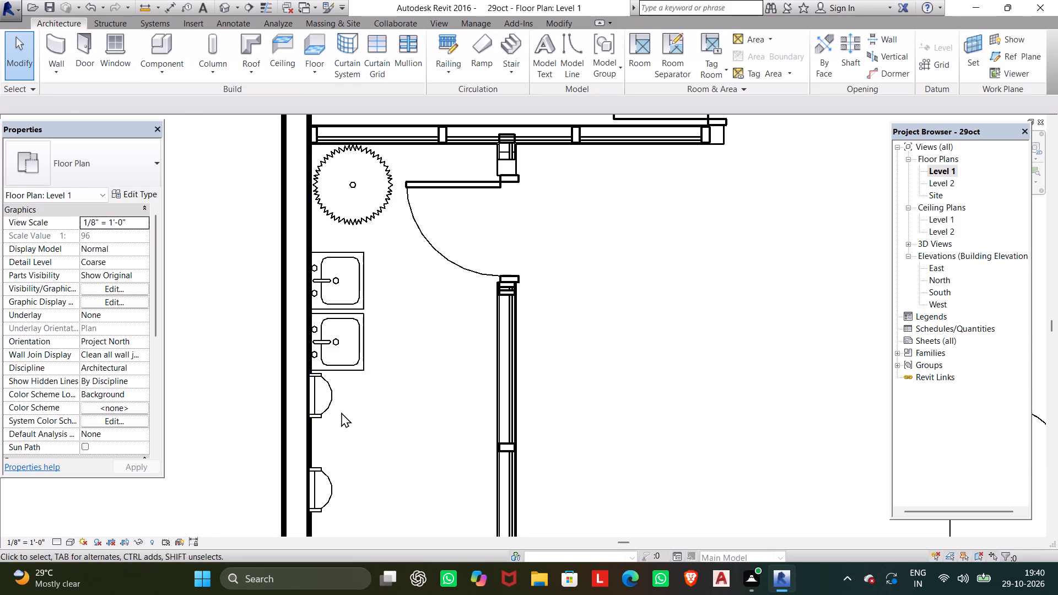
# Nudge the northern urinal south along the west wall to about 4'-2" north of the brick cross wall.
pyautogui.click(324, 407)
pyautogui.press('Down')
pyautogui.press('Down')
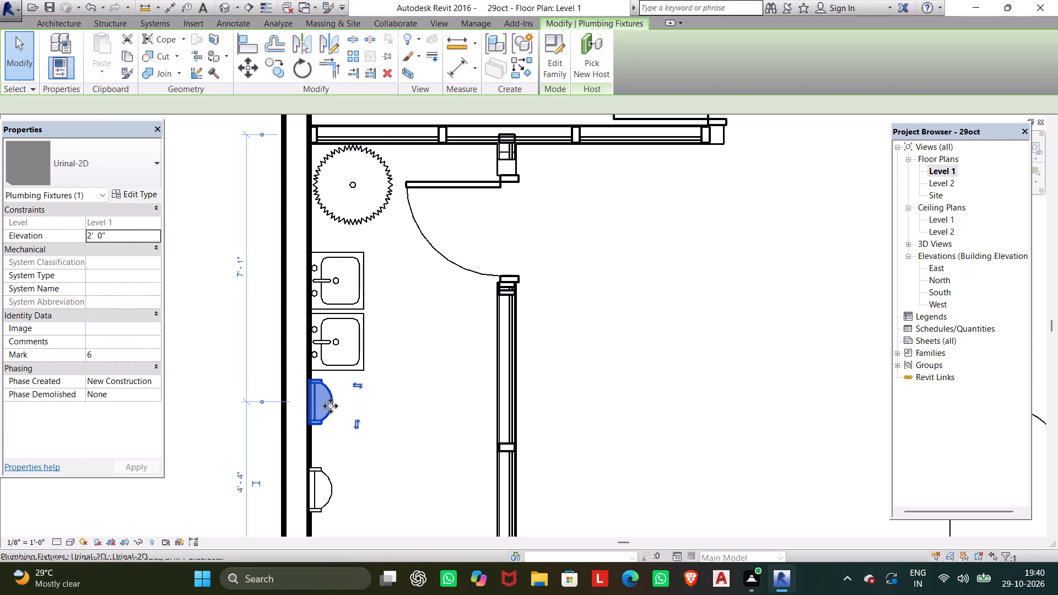
pyautogui.press('Down')
pyautogui.press('Down')
# Examine the office in the 3D view, focusing on the toilet room's sinks, toilet and brick partition from above.
pyautogui.scroll(-3, 349, 427)
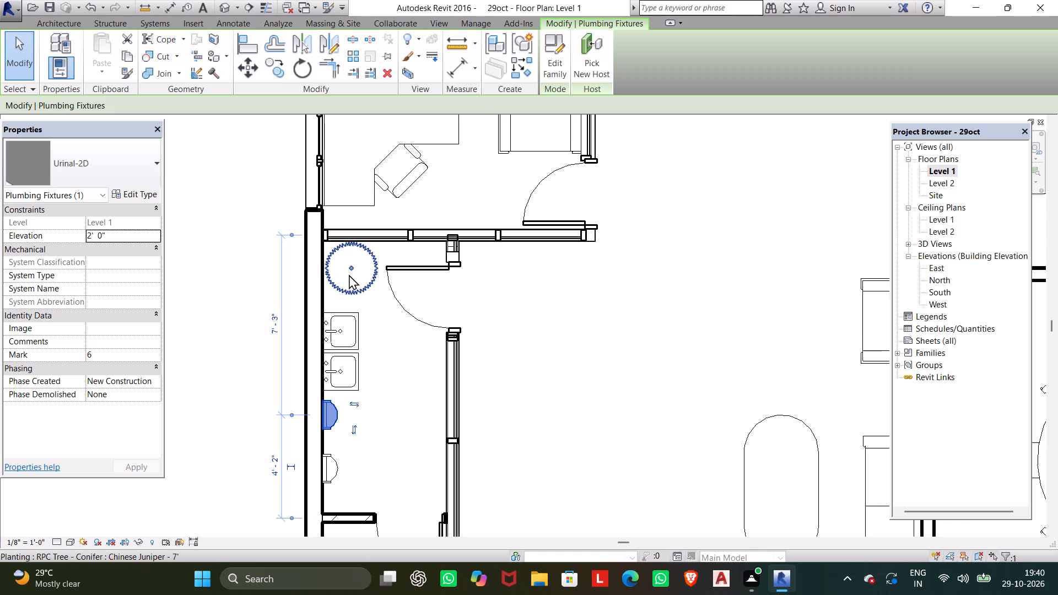
pyautogui.click(222, 7)
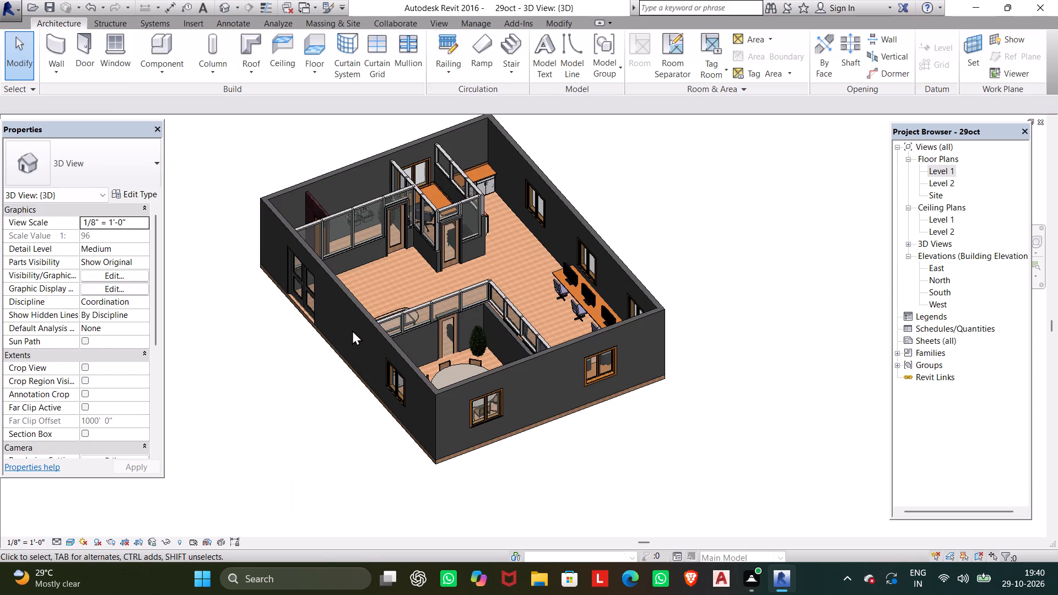
pyautogui.keyDown('shift'); pyautogui.moveTo(342, 343); pyautogui.dragTo(388, 392, button='middle'); pyautogui.keyUp('shift')
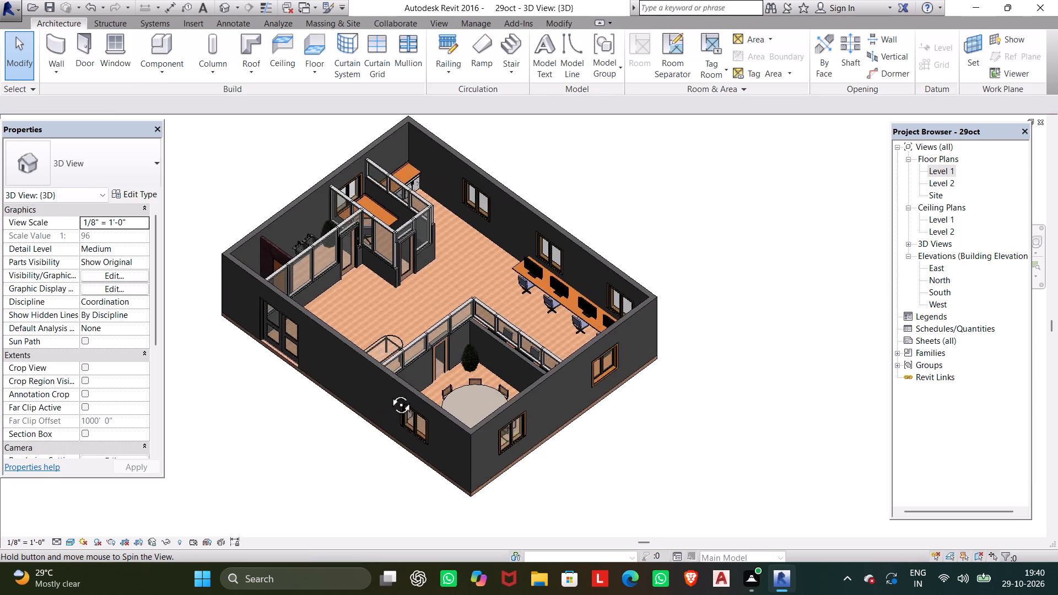
pyautogui.keyDown('shift'); pyautogui.moveTo(388, 392); pyautogui.dragTo(472, 484, button='middle'); pyautogui.keyUp('shift')
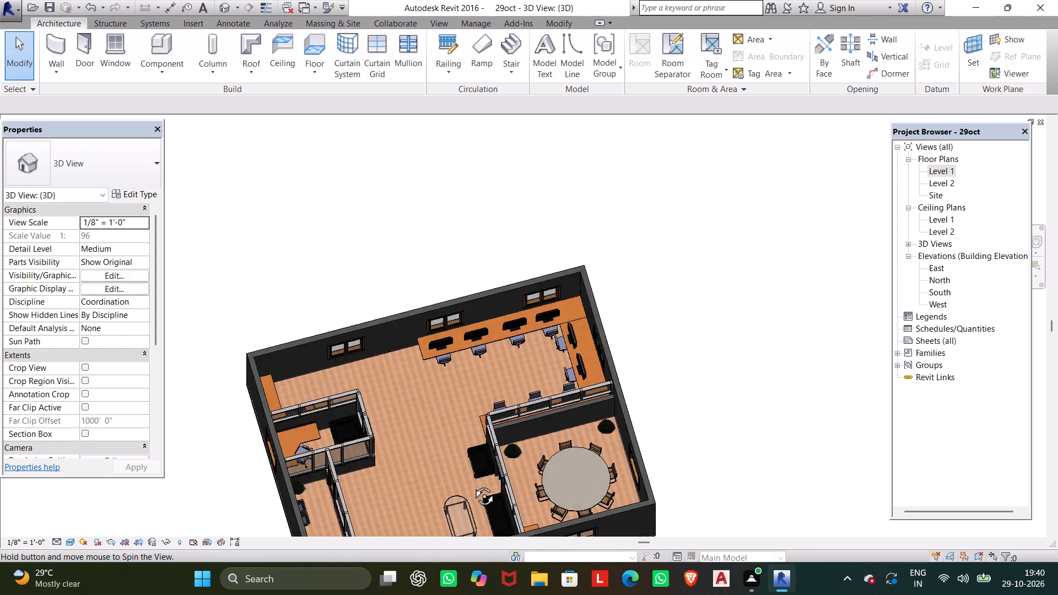
pyautogui.keyDown('shift'); pyautogui.moveTo(472, 484); pyautogui.dragTo(385, 448, button='middle'); pyautogui.keyUp('shift')
pyautogui.scroll(-1, 468, 267)
pyautogui.moveTo(468, 267); pyautogui.dragTo(441, 318, button='middle')
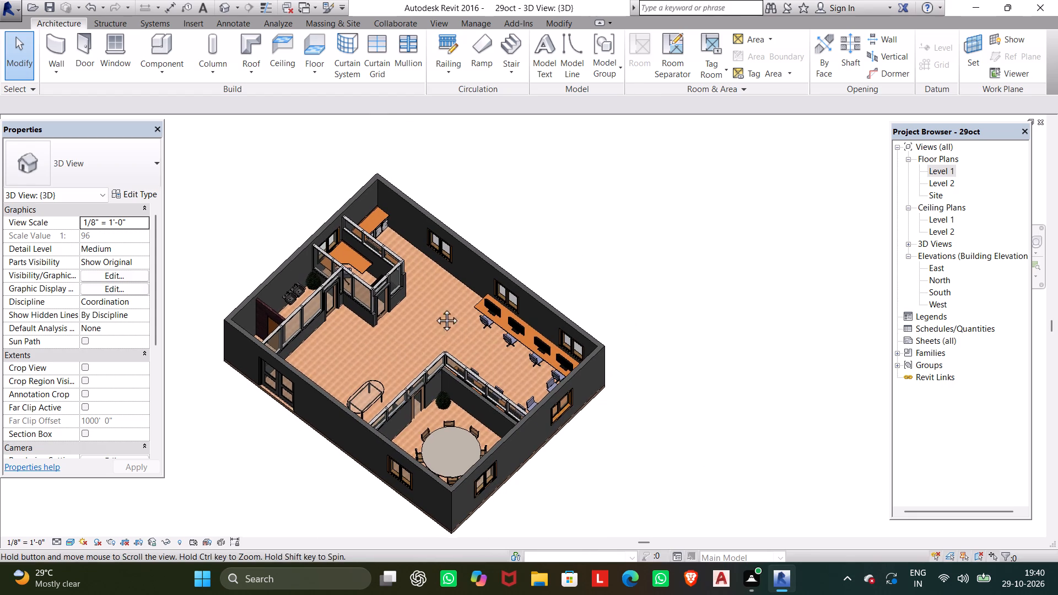
pyautogui.keyDown('shift'); pyautogui.moveTo(434, 305); pyautogui.dragTo(341, 267, button='middle'); pyautogui.keyUp('shift')
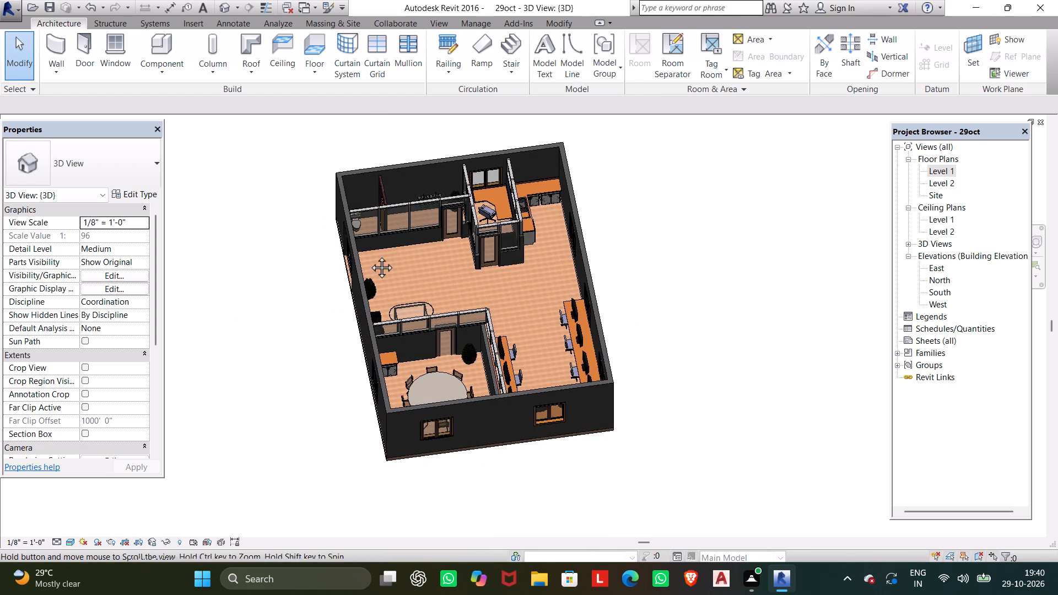
pyautogui.moveTo(432, 268); pyautogui.dragTo(391, 262, button='middle')
pyautogui.keyDown('shift'); pyautogui.moveTo(439, 270); pyautogui.dragTo(431, 278, button='middle'); pyautogui.keyUp('shift')
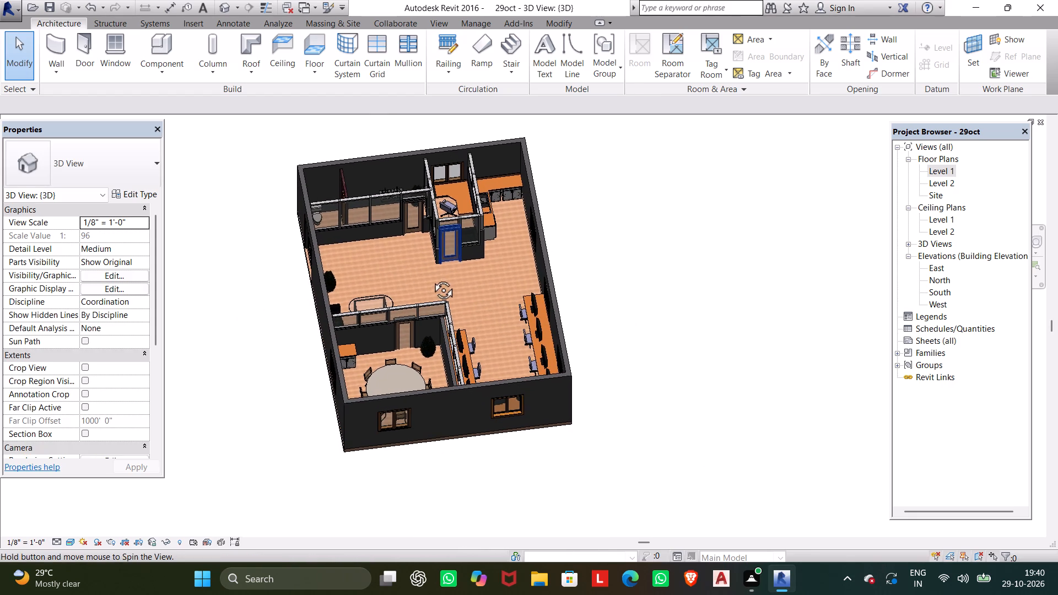
pyautogui.keyDown('shift'); pyautogui.moveTo(431, 278); pyautogui.dragTo(417, 281, button='middle'); pyautogui.keyUp('shift')
pyautogui.moveTo(431, 223); pyautogui.dragTo(444, 267, button='middle')
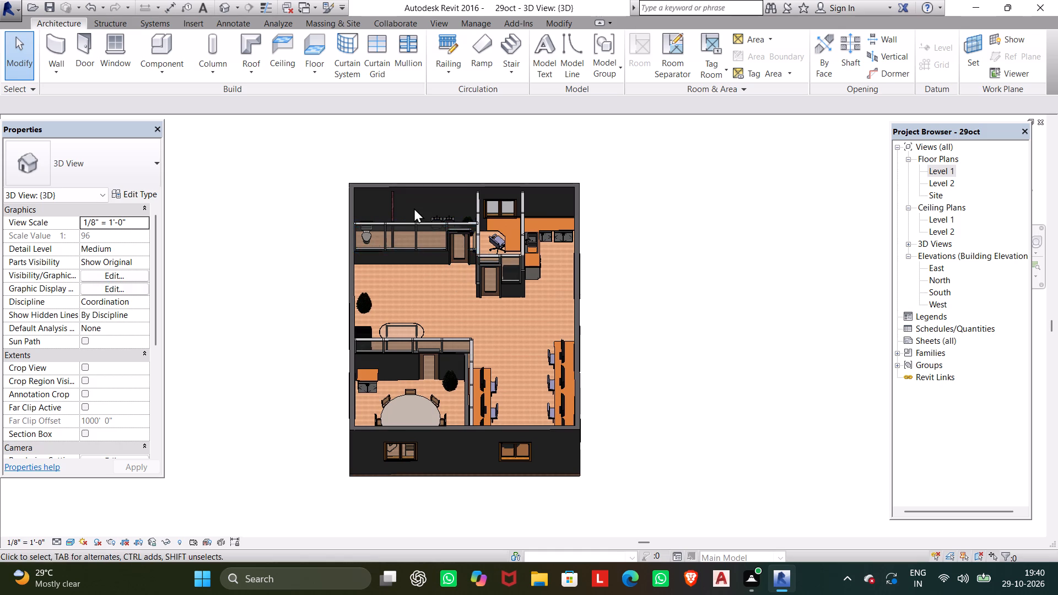
pyautogui.scroll(8, 414, 208)
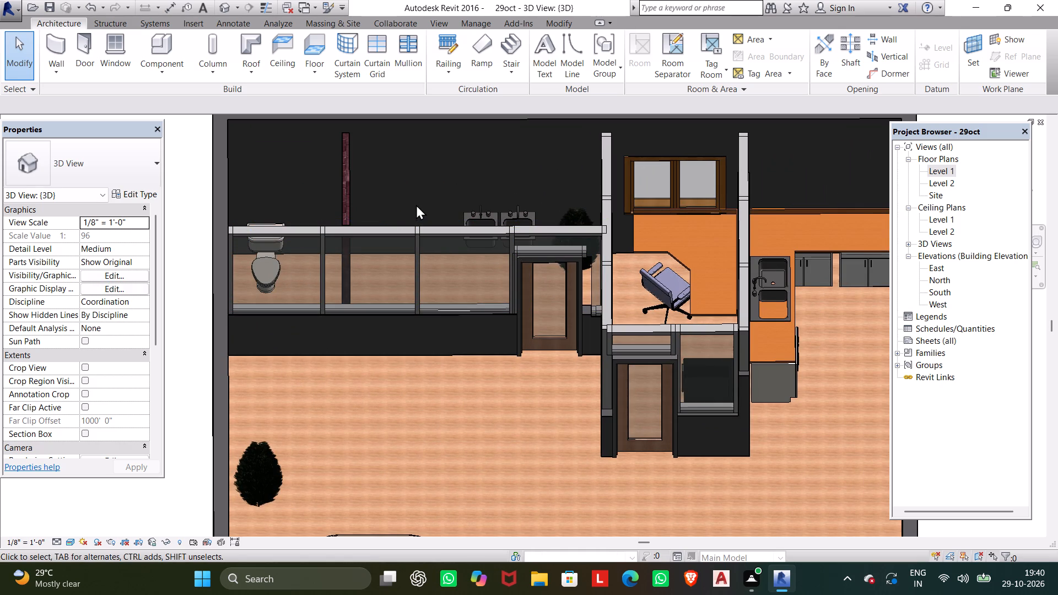
pyautogui.keyDown('shift'); pyautogui.moveTo(416, 204); pyautogui.dragTo(418, 285, button='middle'); pyautogui.keyUp('shift')
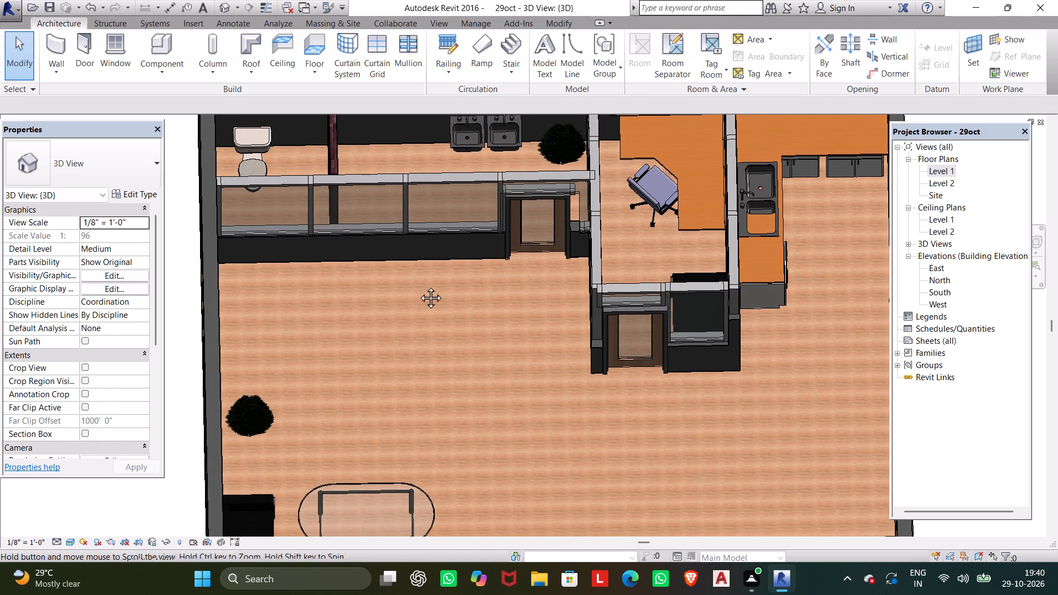
pyautogui.keyDown('shift'); pyautogui.moveTo(418, 285); pyautogui.dragTo(411, 281, button='middle'); pyautogui.keyUp('shift')
pyautogui.moveTo(361, 148); pyautogui.dragTo(377, 240, button='middle')
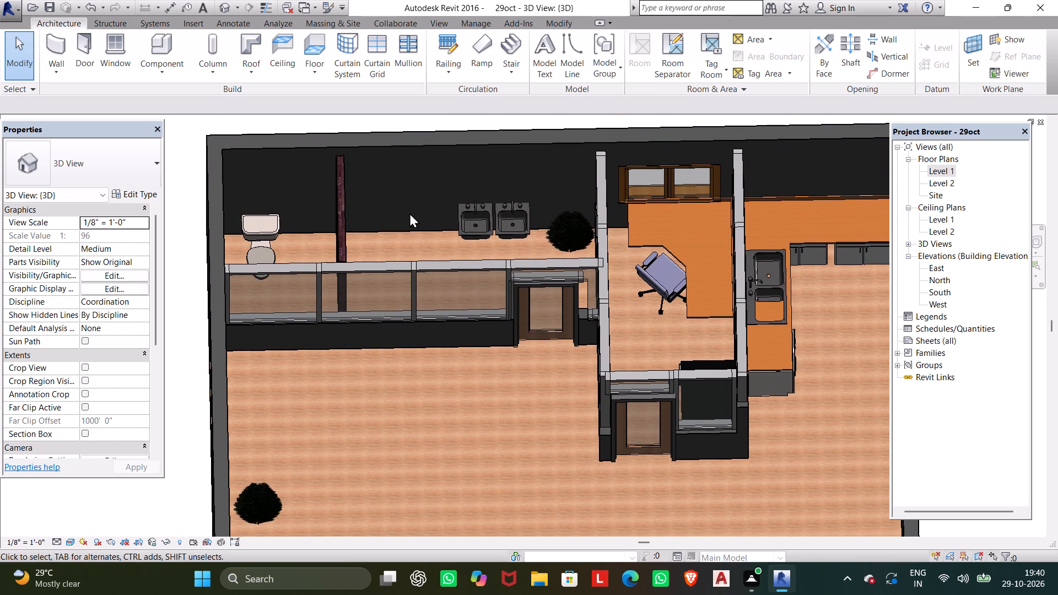
# In the Level 1 plan, shift the northern urinal slightly south, to about 4'-0" north of the brick cross wall.
pyautogui.doubleClick(943, 170)
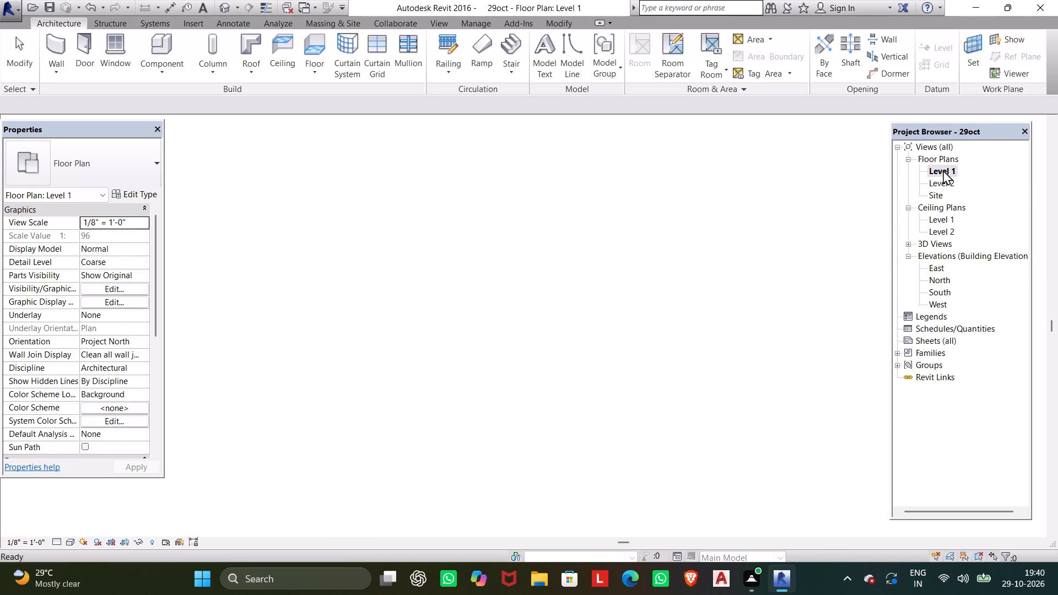
pyautogui.click(341, 418)
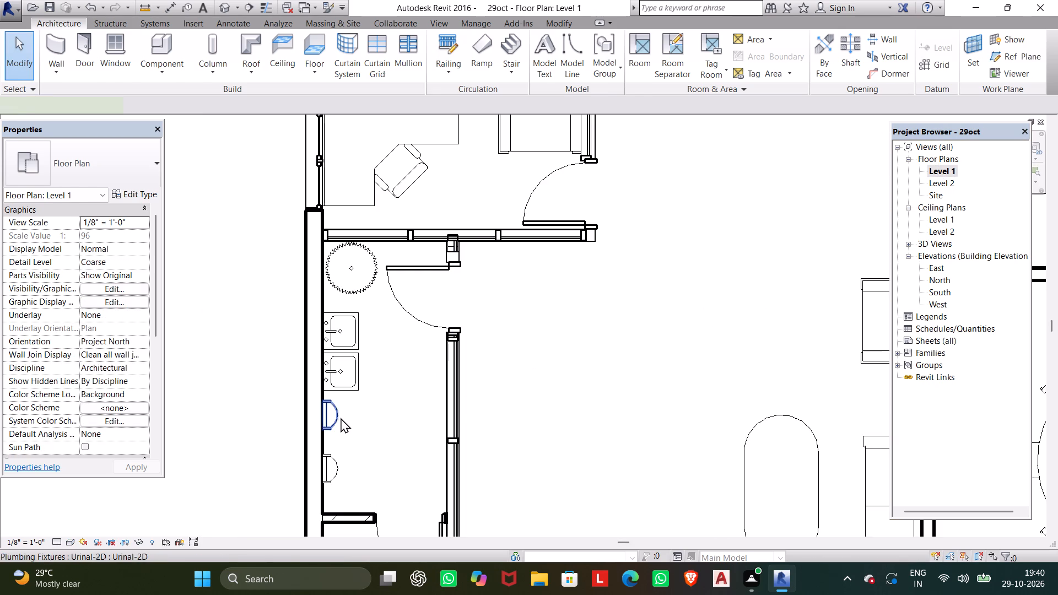
pyautogui.press('Right')
pyautogui.press('Right')
pyautogui.press('Right')
pyautogui.press('Right')
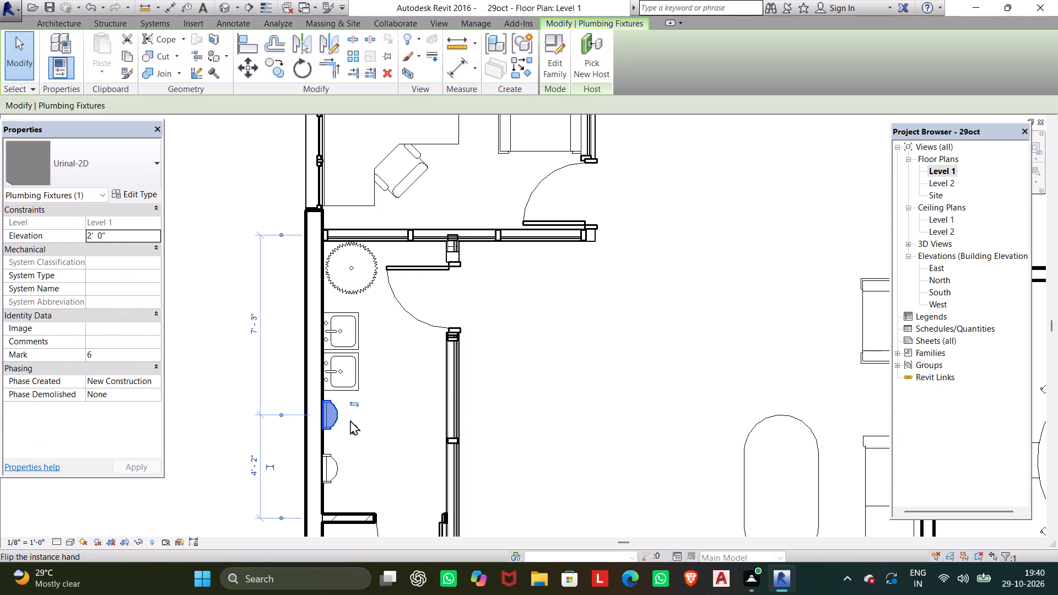
pyautogui.moveTo(332, 407); pyautogui.dragTo(336, 409)
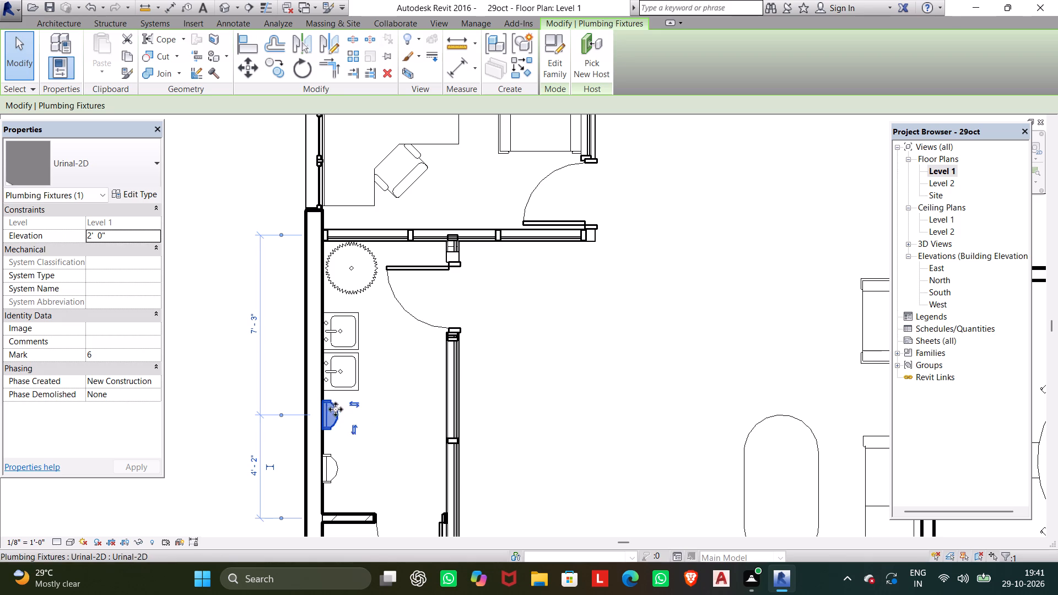
pyautogui.moveTo(336, 409); pyautogui.dragTo(350, 410)
pyautogui.press('Escape')
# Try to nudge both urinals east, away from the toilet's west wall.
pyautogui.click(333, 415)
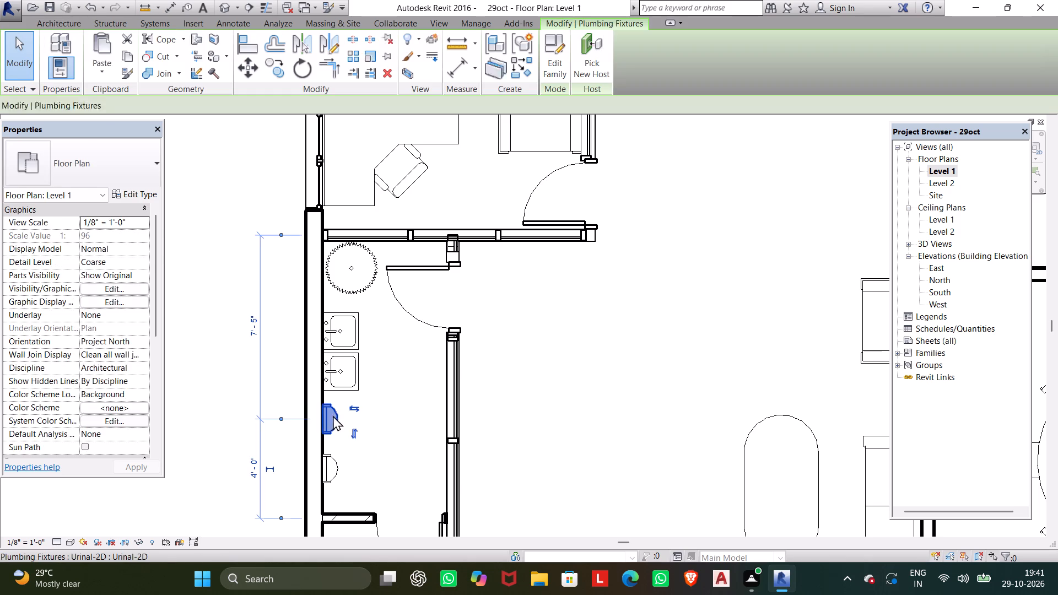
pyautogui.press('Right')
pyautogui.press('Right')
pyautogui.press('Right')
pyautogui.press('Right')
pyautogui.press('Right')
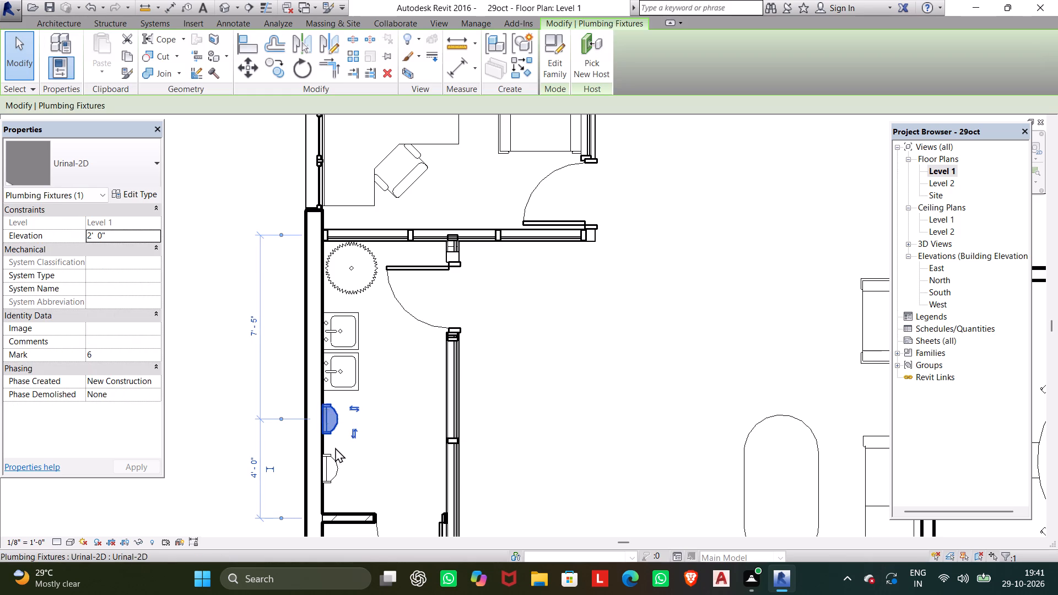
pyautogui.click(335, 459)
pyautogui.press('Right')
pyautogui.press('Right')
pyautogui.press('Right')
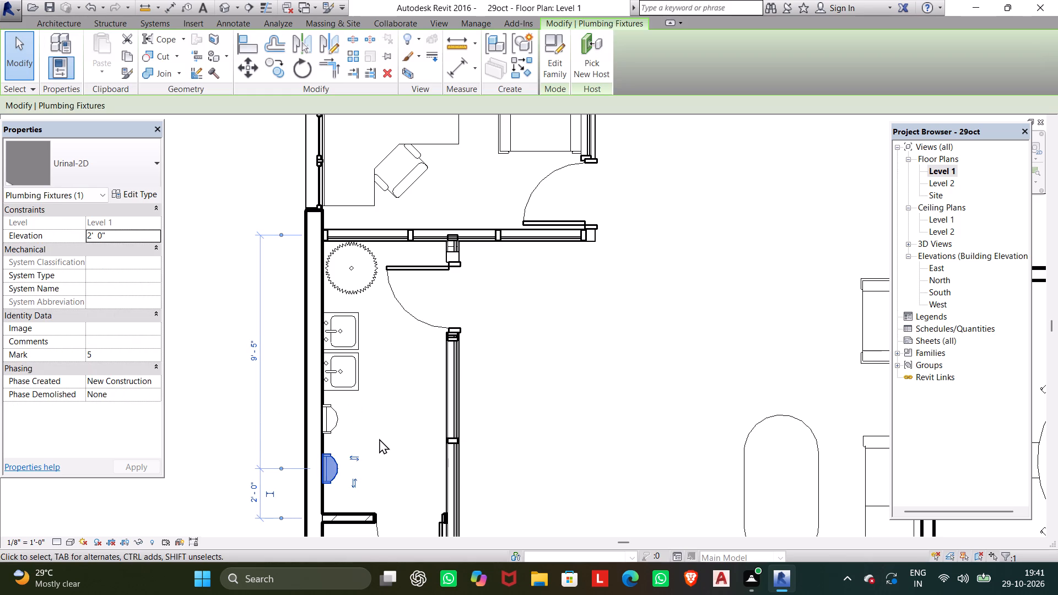
# Check the sink, urinals and juniper plant in the toilet, and review the whole Level 1 plan layout.
pyautogui.click(339, 378)
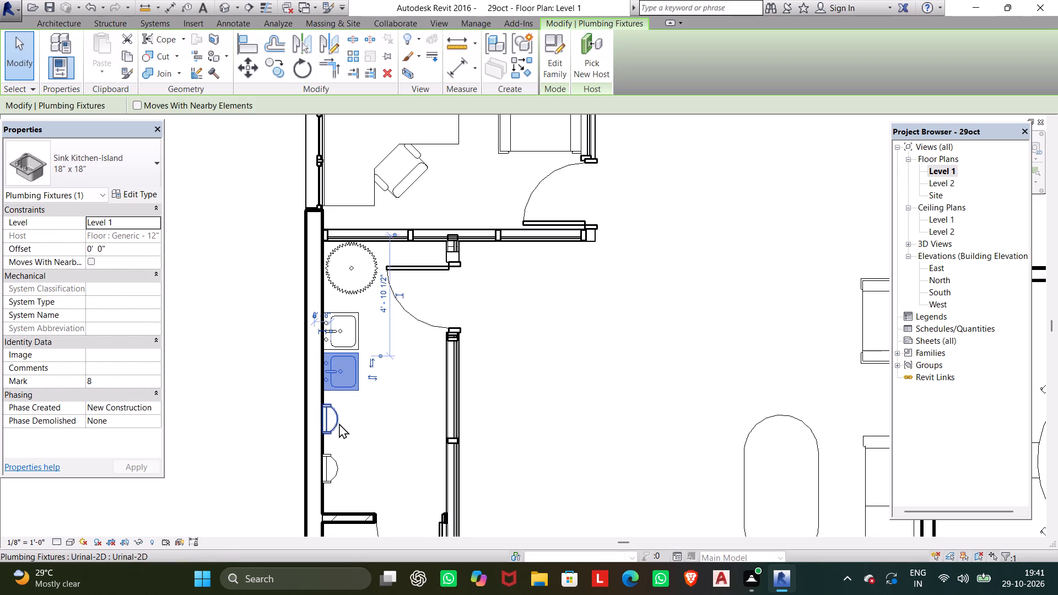
pyautogui.click(334, 423)
pyautogui.click(336, 470)
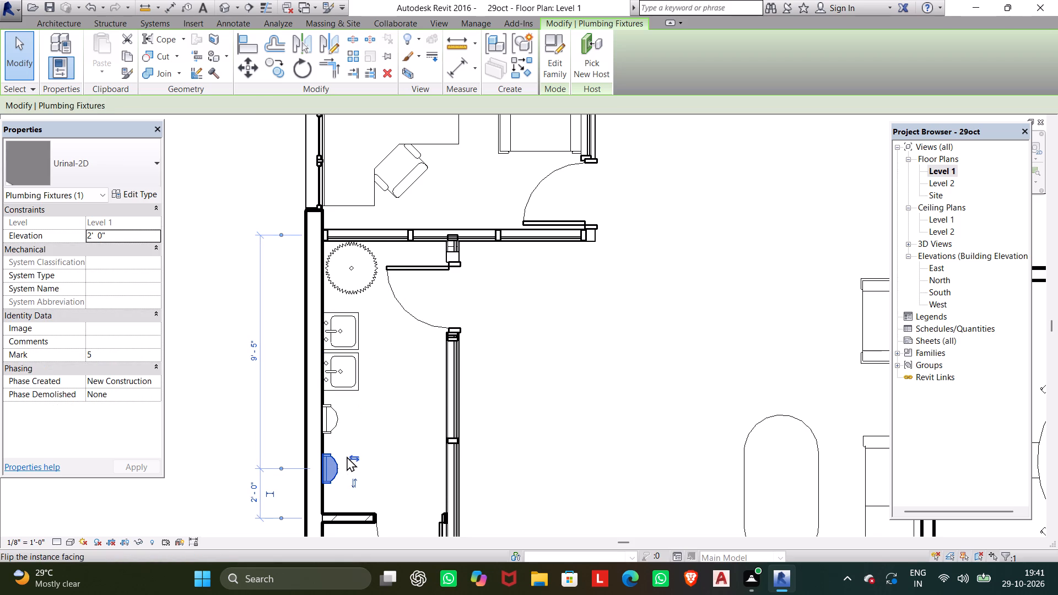
pyautogui.click(359, 288)
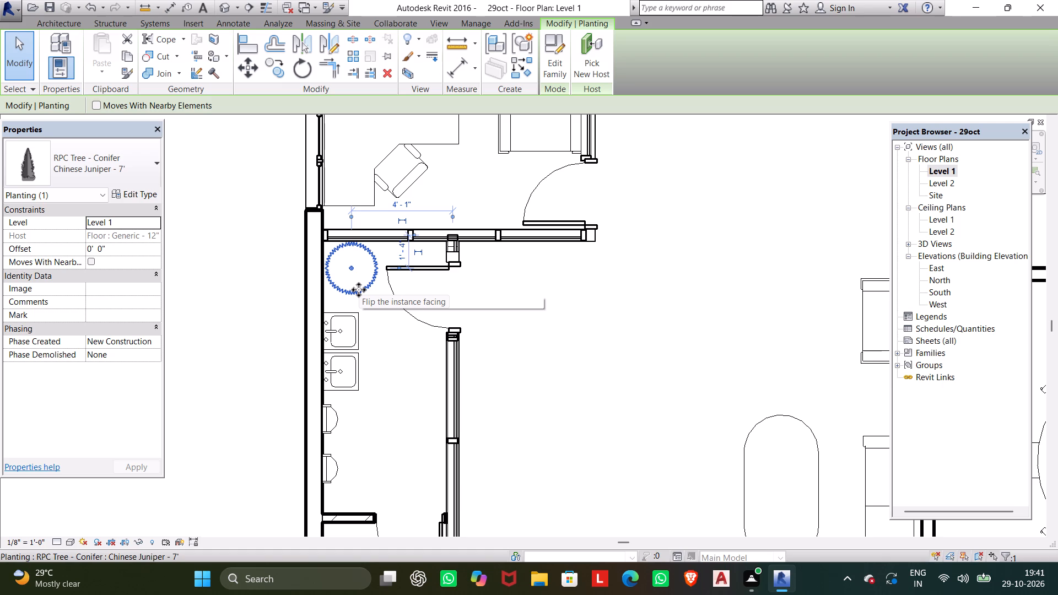
pyautogui.moveTo(234, 307); pyautogui.dragTo(240, 387, button='middle')
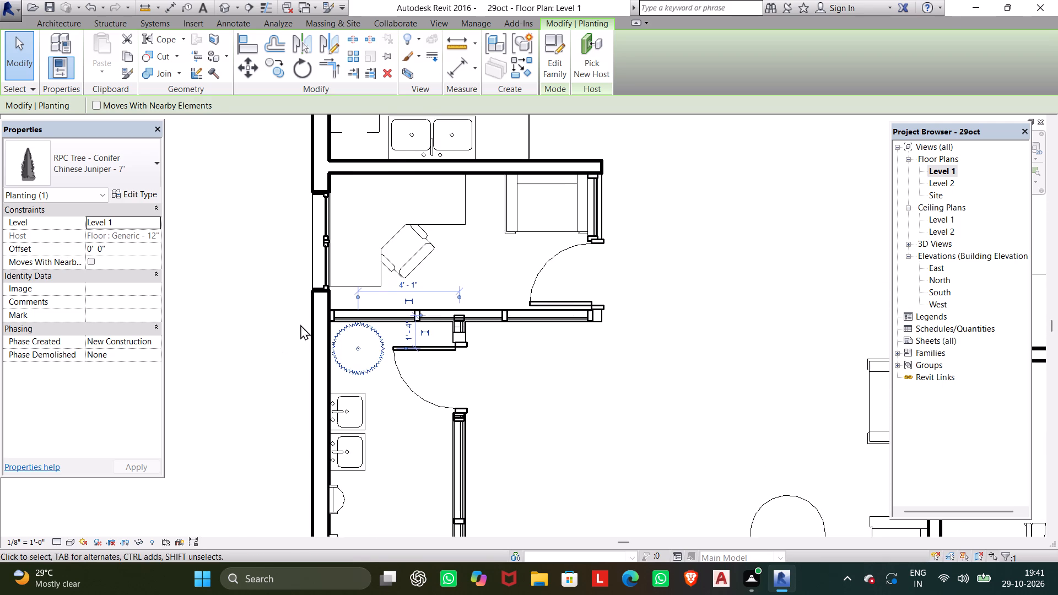
pyautogui.scroll(-1, 300, 300)
pyautogui.moveTo(299, 331); pyautogui.dragTo(315, 448, button='middle')
pyautogui.scroll(-1, 630, 364)
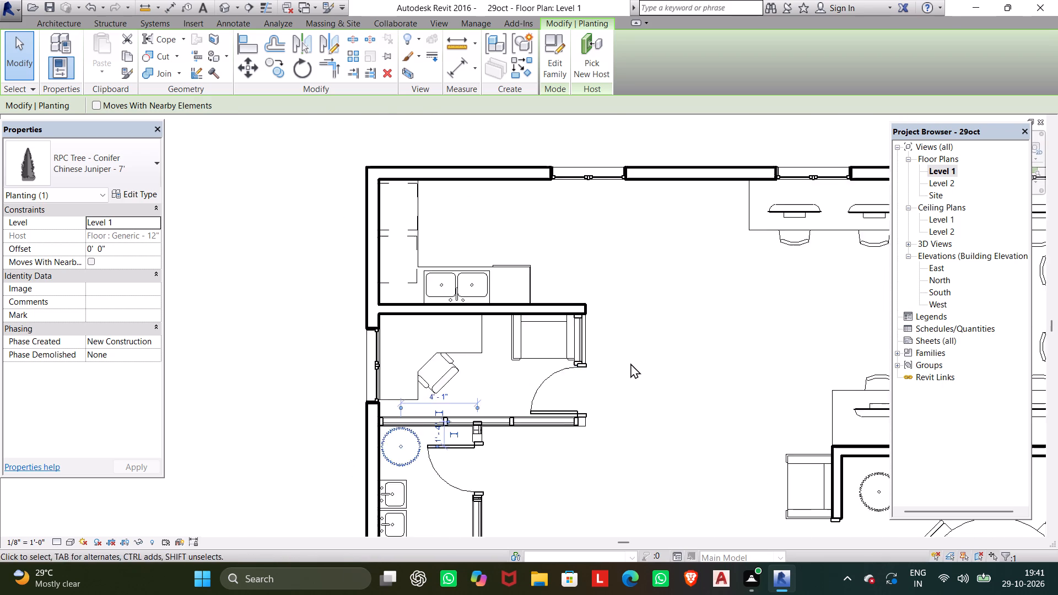
pyautogui.moveTo(628, 362); pyautogui.dragTo(511, 288, button='middle')
pyautogui.scroll(-3, 576, 313)
pyautogui.moveTo(575, 317); pyautogui.dragTo(577, 253, button='middle')
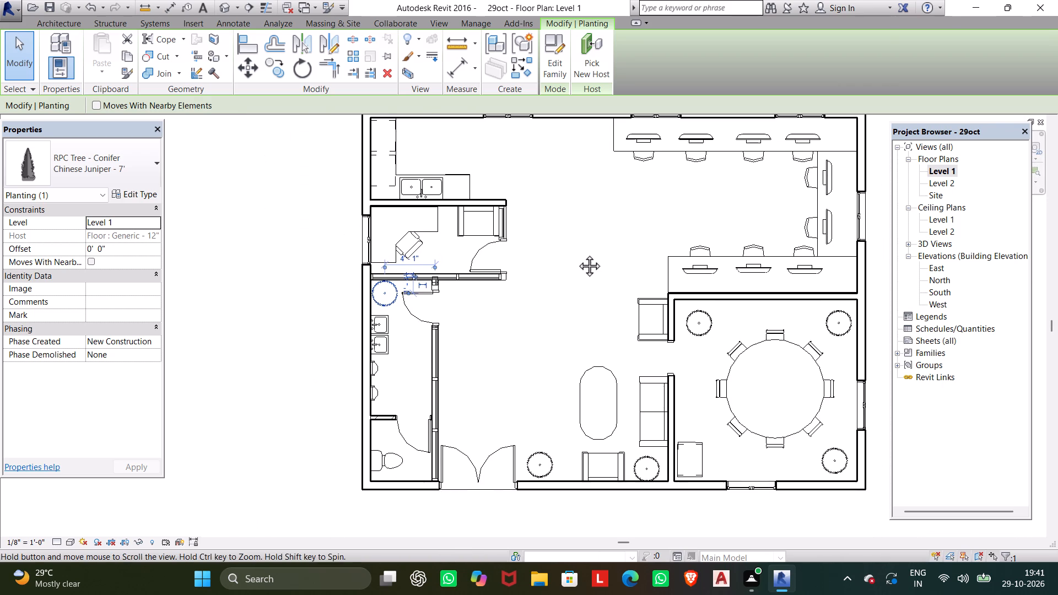
pyautogui.moveTo(577, 253); pyautogui.dragTo(579, 218, button='middle')
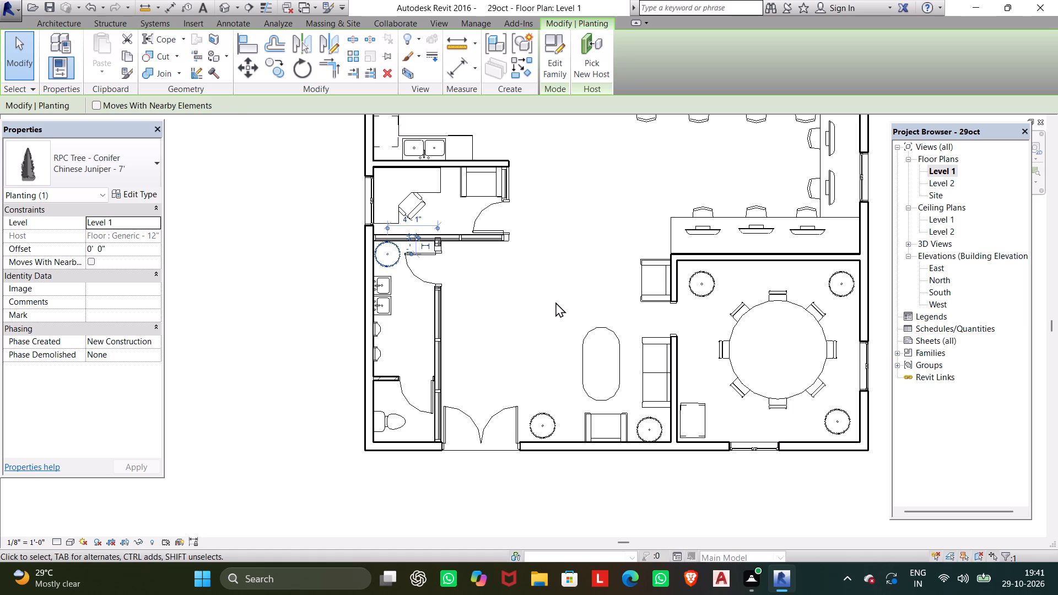
pyautogui.scroll(-2, 554, 300)
pyautogui.moveTo(553, 301); pyautogui.dragTo(541, 362, button='middle')
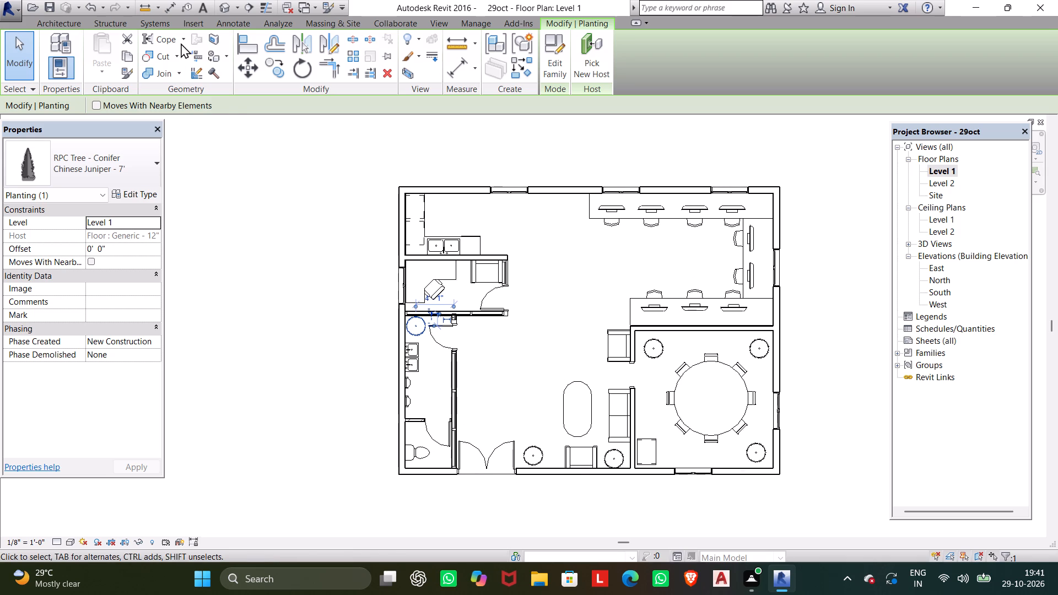
# Show the whole furnished office from above in the 3D view and save the project.
pyautogui.click(222, 4)
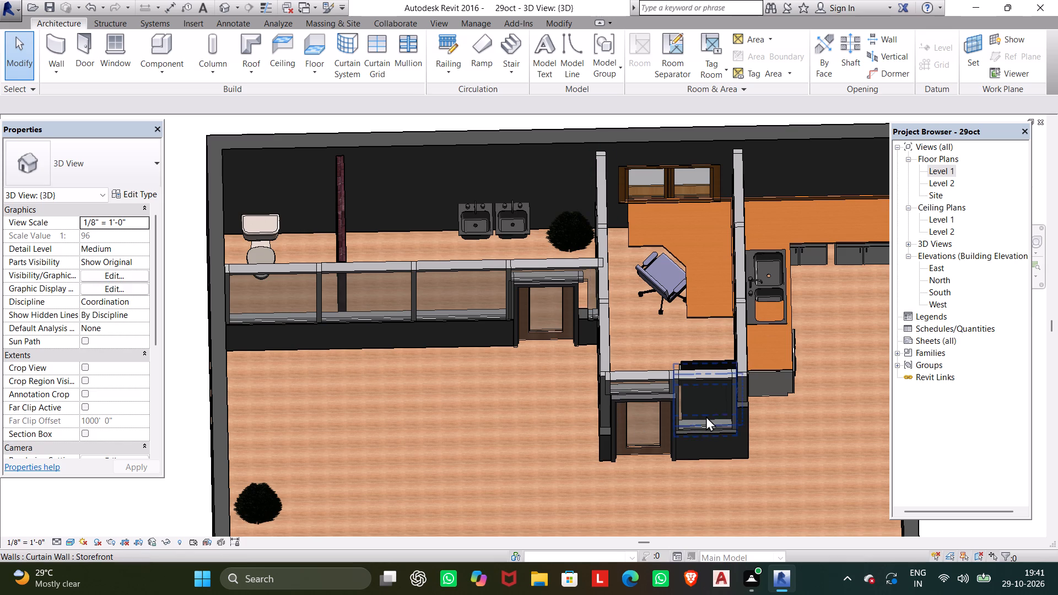
pyautogui.scroll(-5, 707, 416)
pyautogui.moveTo(700, 396); pyautogui.dragTo(624, 220, button='middle')
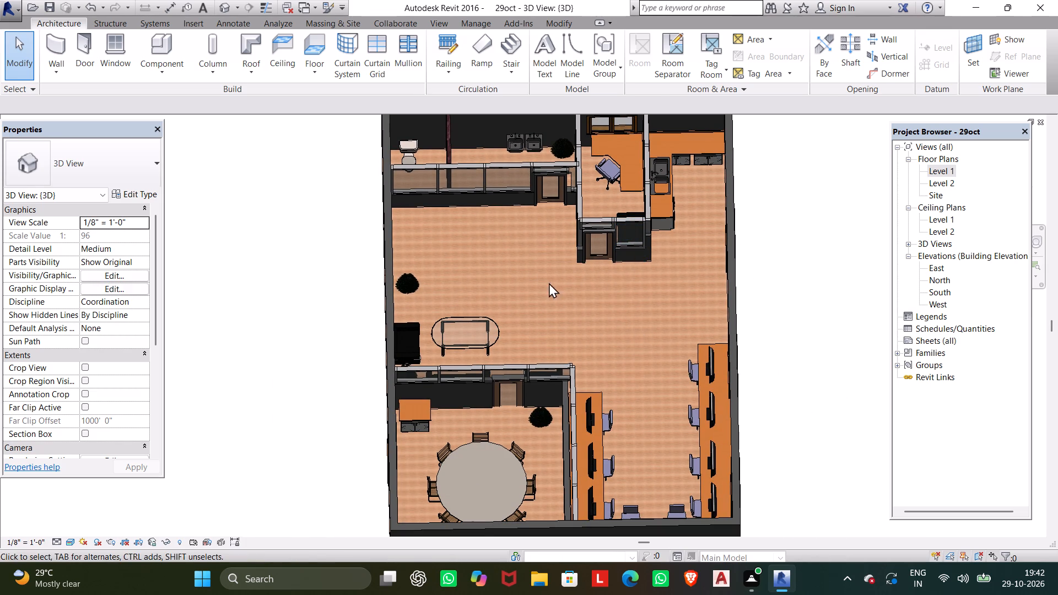
pyautogui.scroll(-2, 417, 259)
pyautogui.middleClick(417, 259)
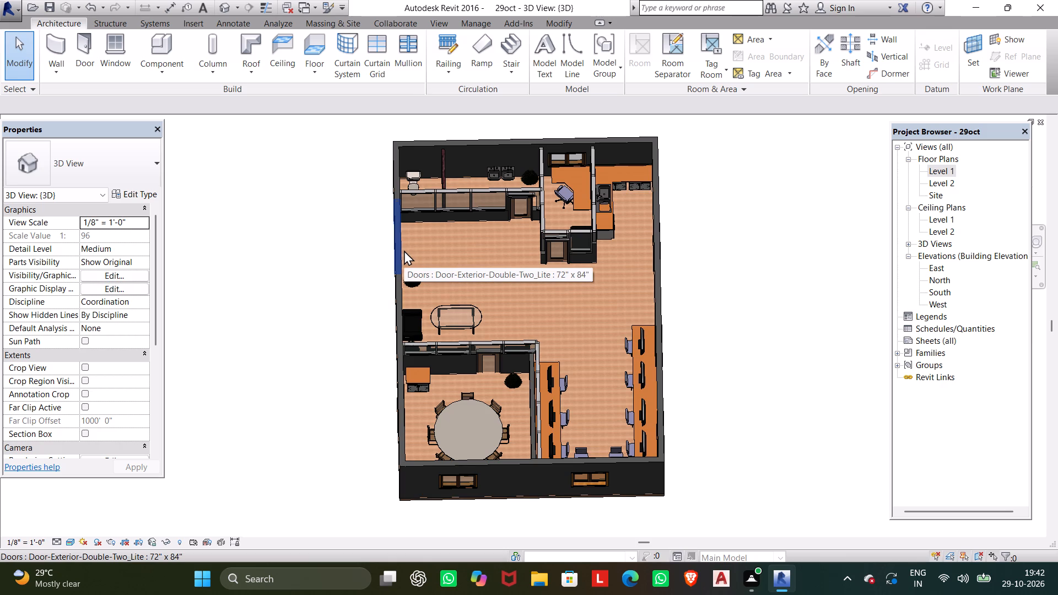
pyautogui.hotkey('ctrl', 's')
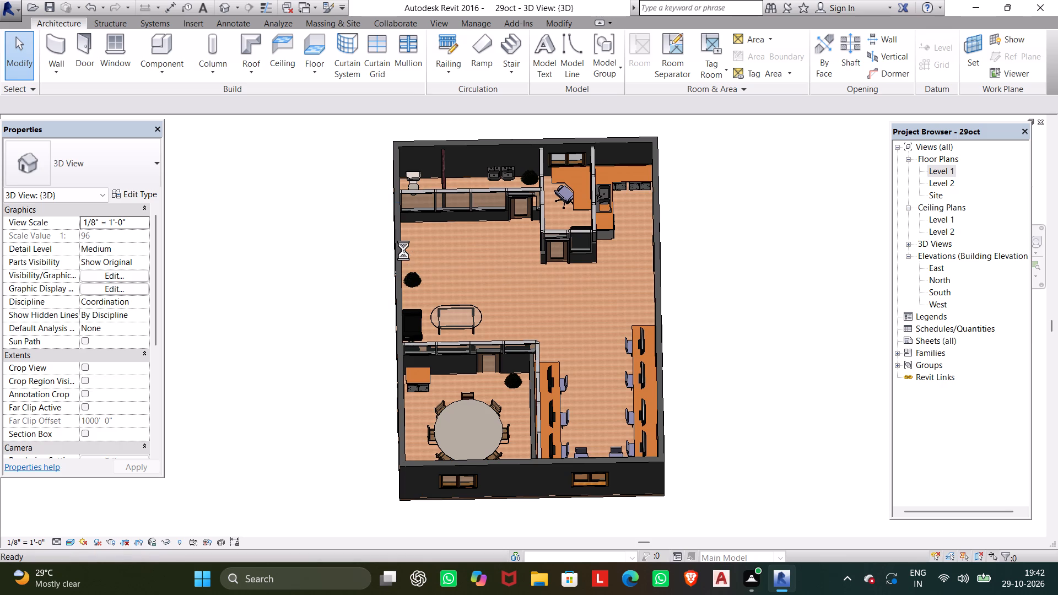
pyautogui.press('Escape')
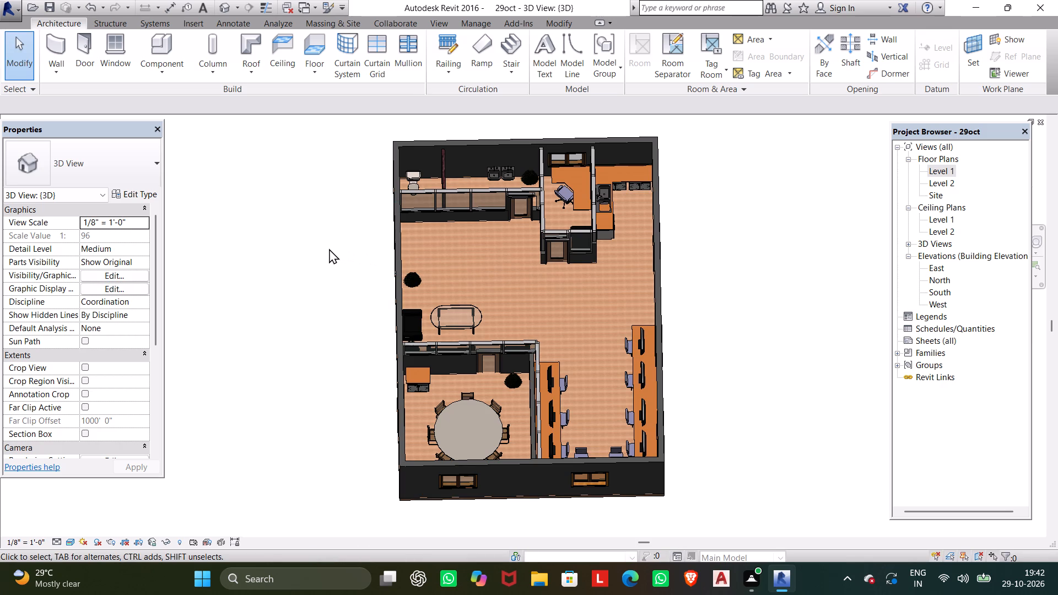
# Capture a screenshot region showing the entire furnished office from above in the 3D view.
pyautogui.press('shift+super+s')
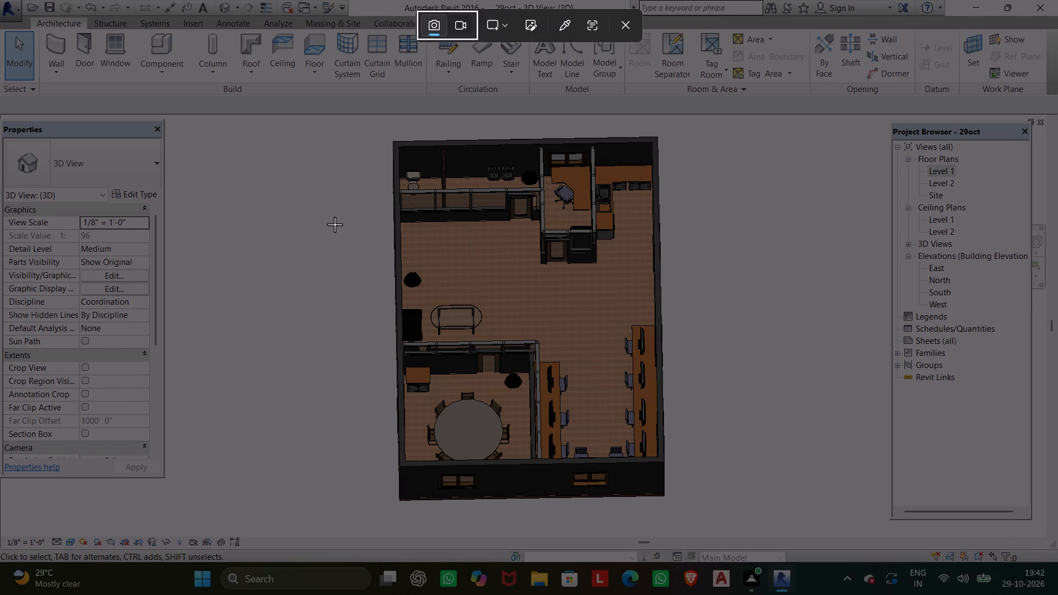
pyautogui.moveTo(309, 121); pyautogui.dragTo(479, 217)
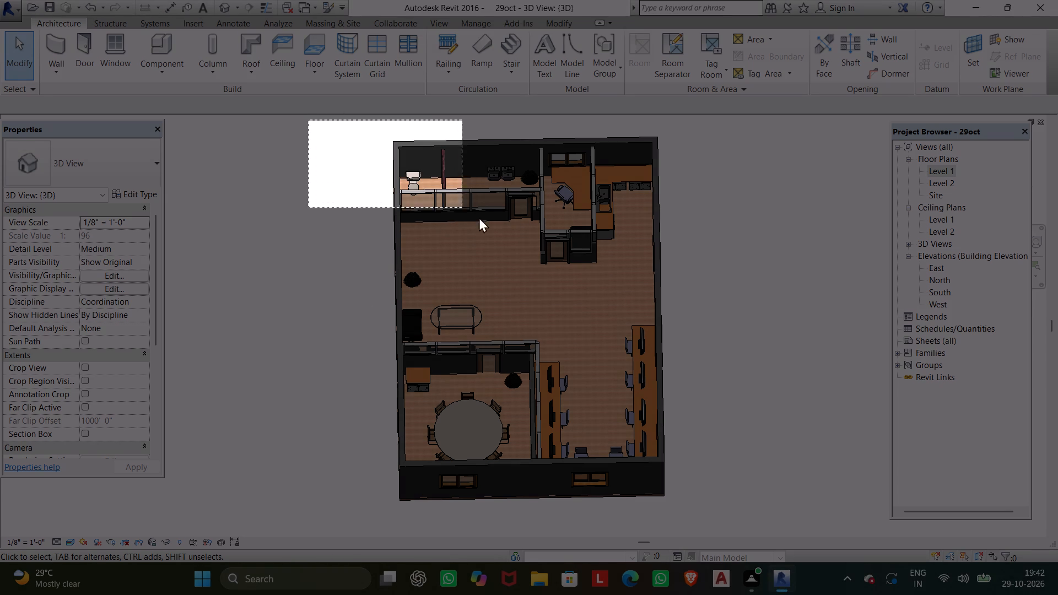
pyautogui.moveTo(479, 217); pyautogui.dragTo(693, 473)
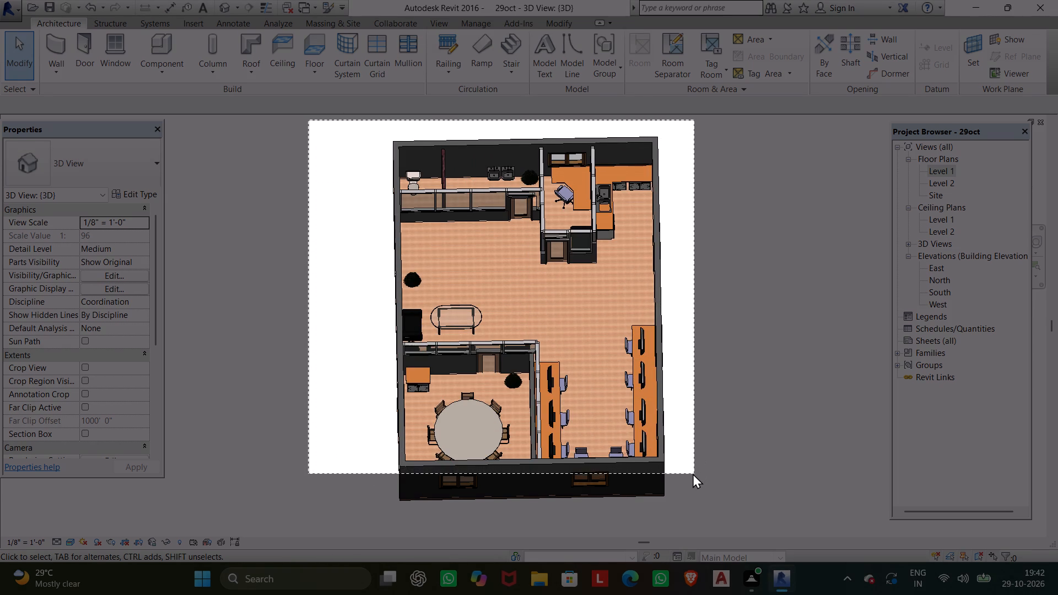
pyautogui.moveTo(693, 473); pyautogui.dragTo(700, 516)
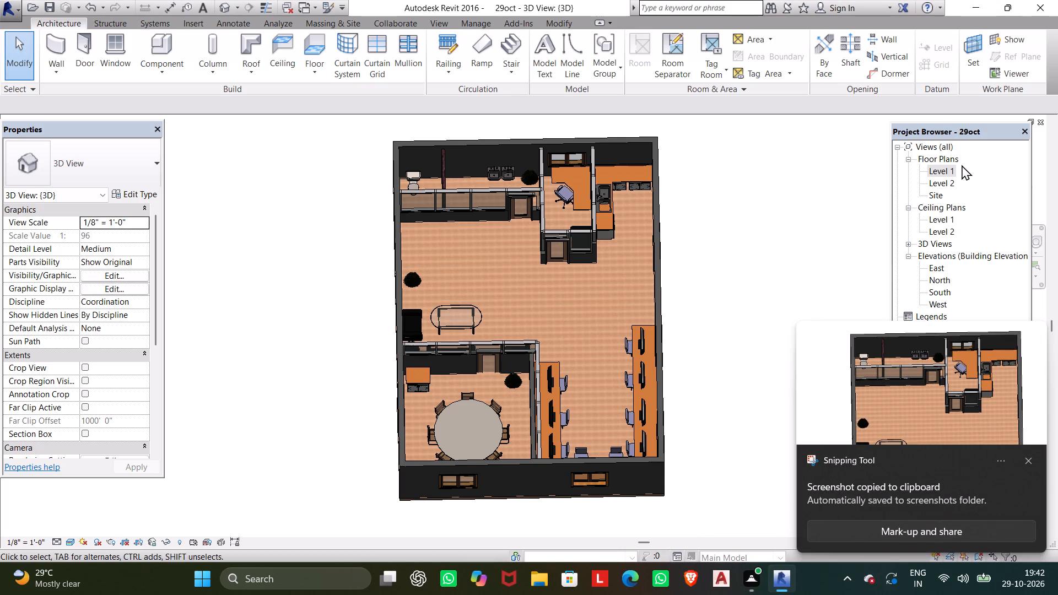
# Open the Level 1 floor plan and check the whole layout and each of the four exterior walls.
pyautogui.doubleClick(936, 169)
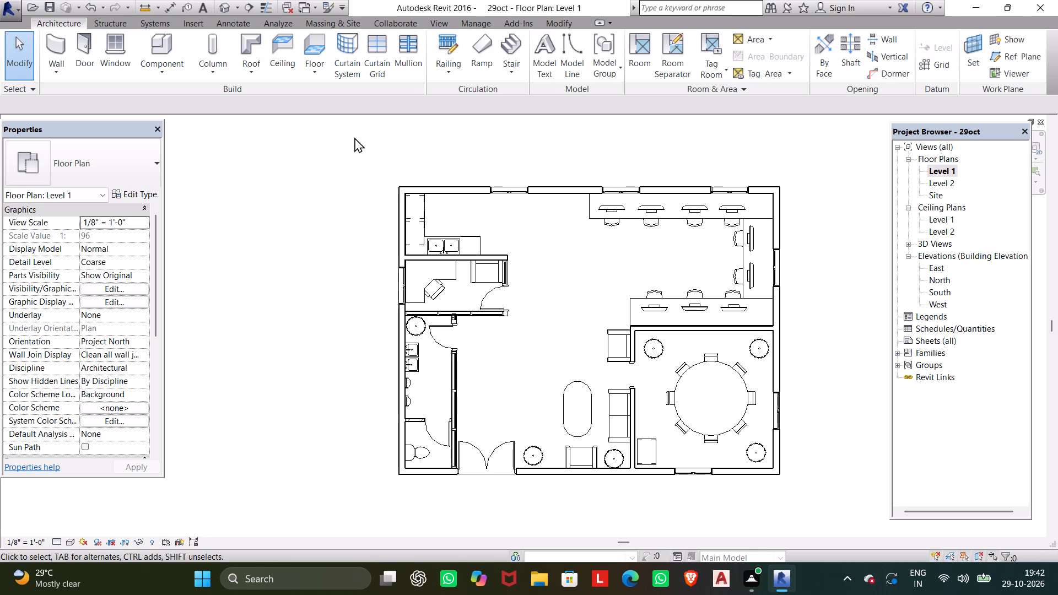
pyautogui.moveTo(263, 138); pyautogui.dragTo(501, 331)
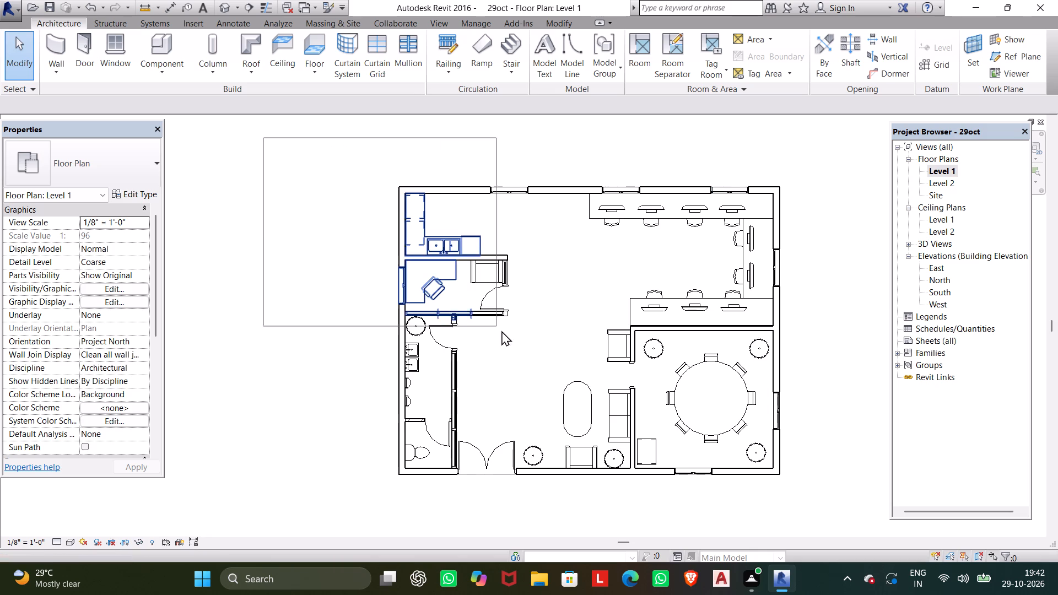
pyautogui.moveTo(501, 331); pyautogui.dragTo(833, 507)
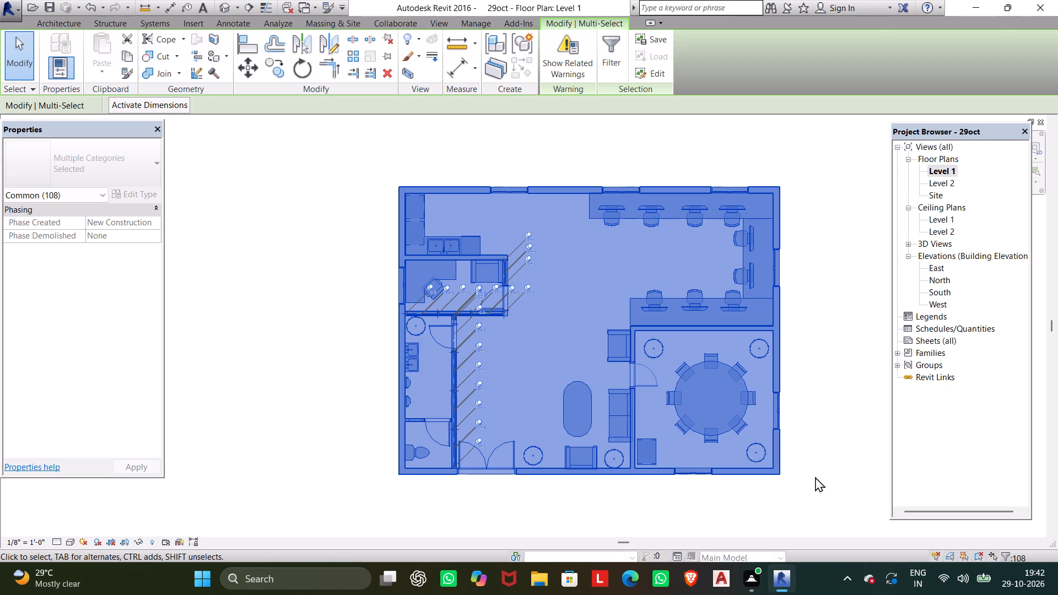
pyautogui.press('Escape')
pyautogui.click(541, 192)
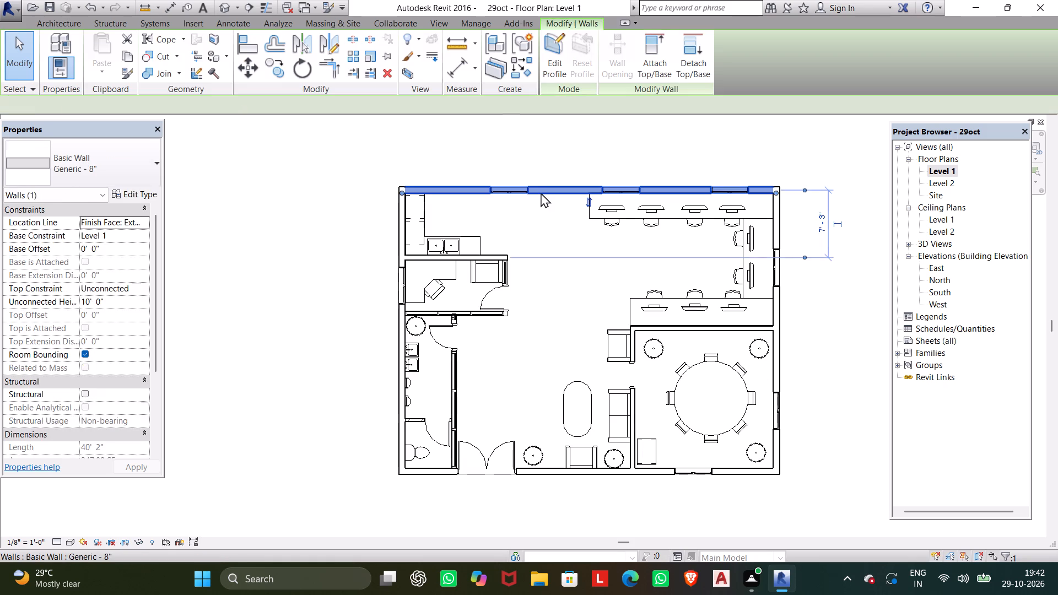
pyautogui.press('Escape')
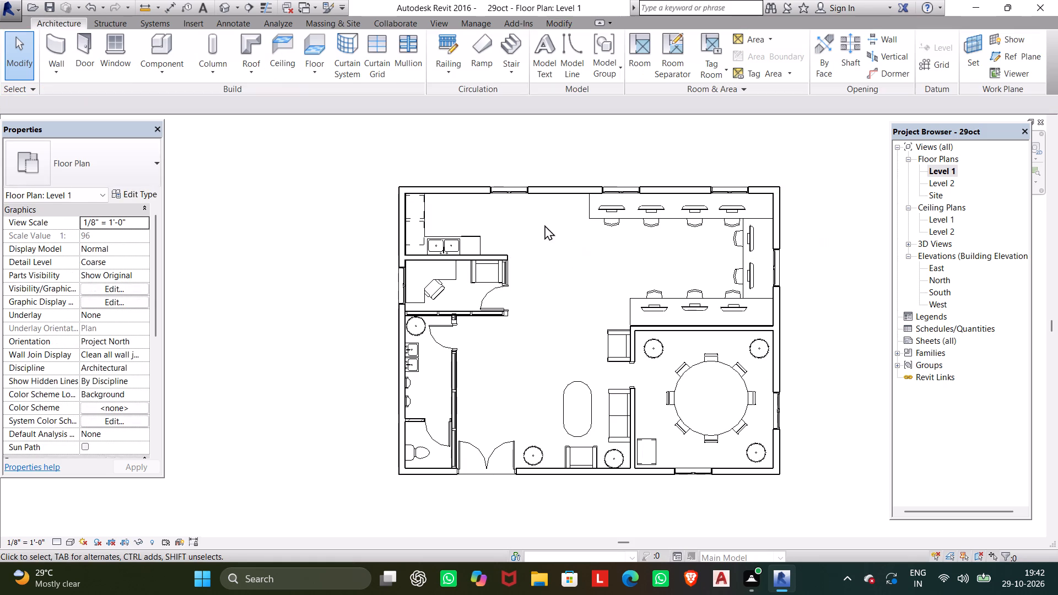
pyautogui.click(396, 217)
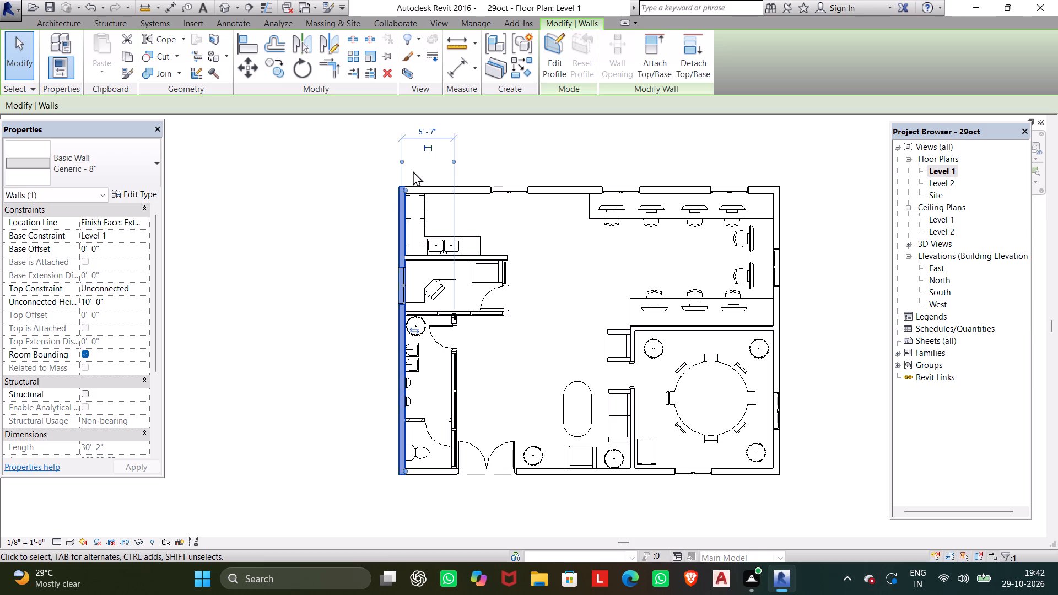
pyautogui.press('Escape')
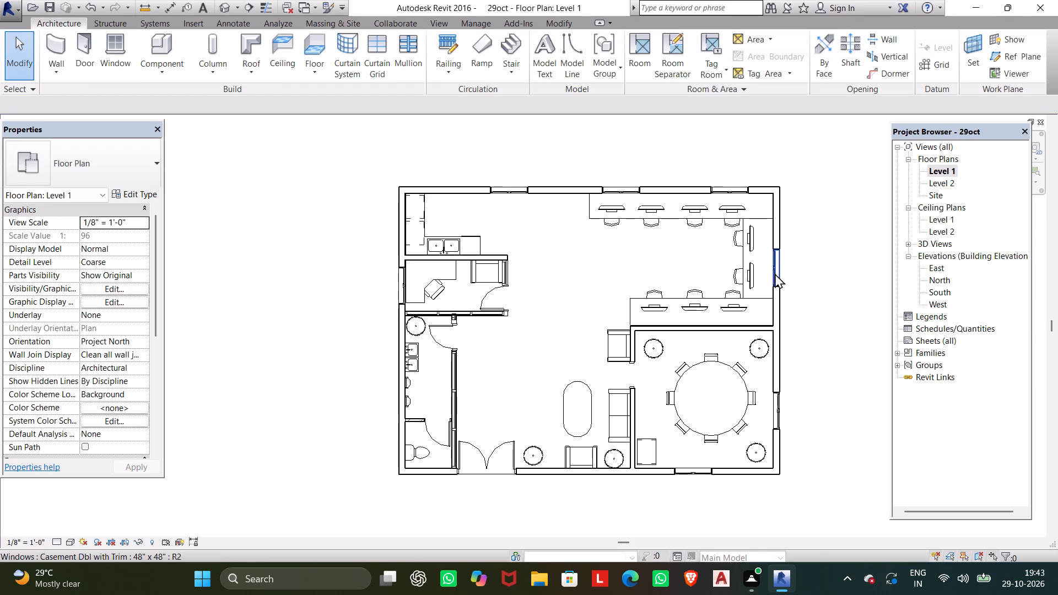
pyautogui.click(773, 304)
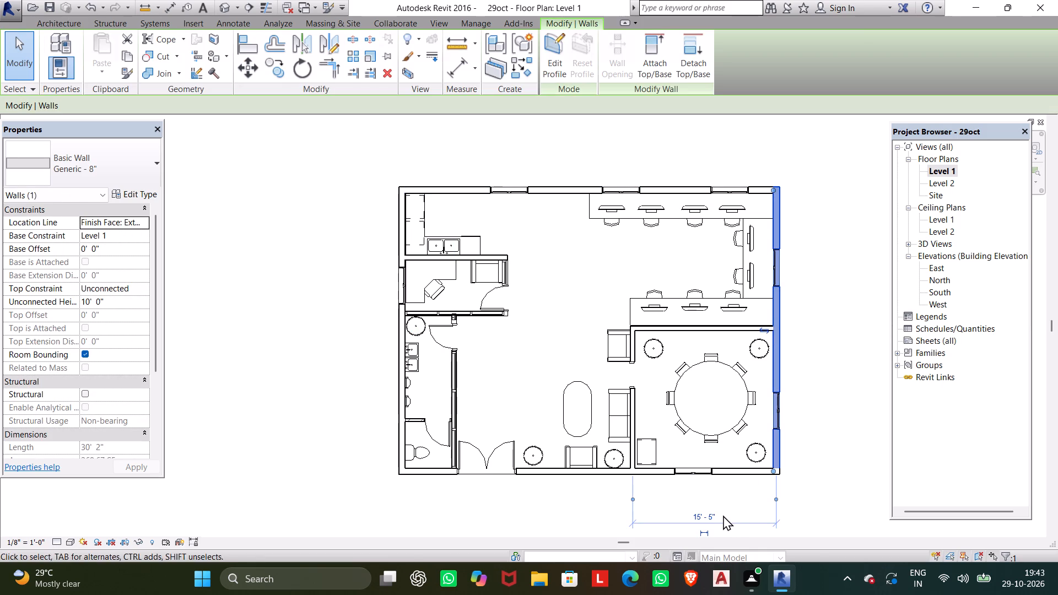
pyautogui.press('Escape')
pyautogui.click(436, 473)
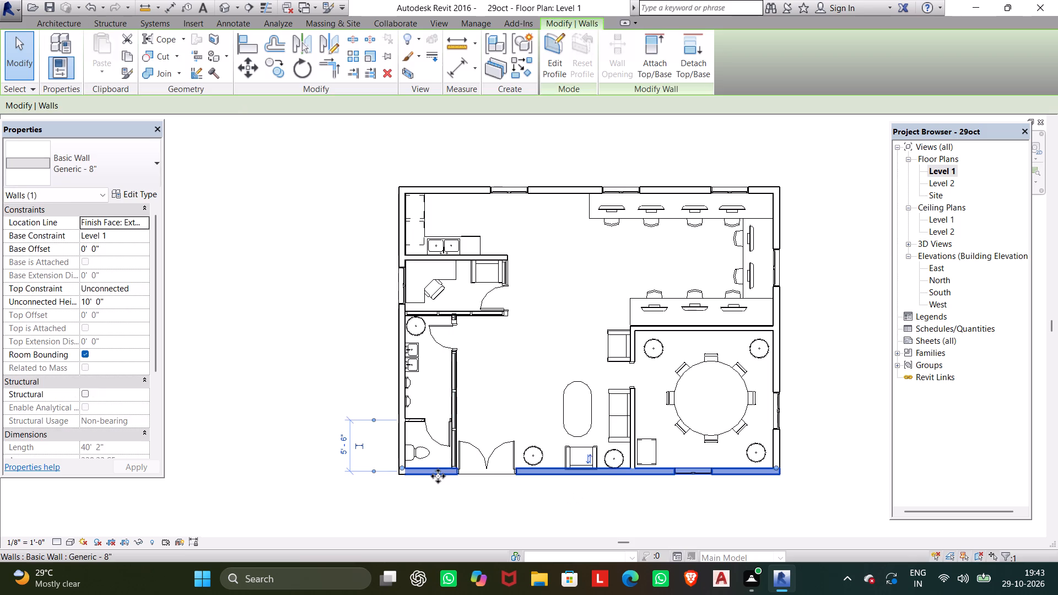
pyautogui.press('Escape')
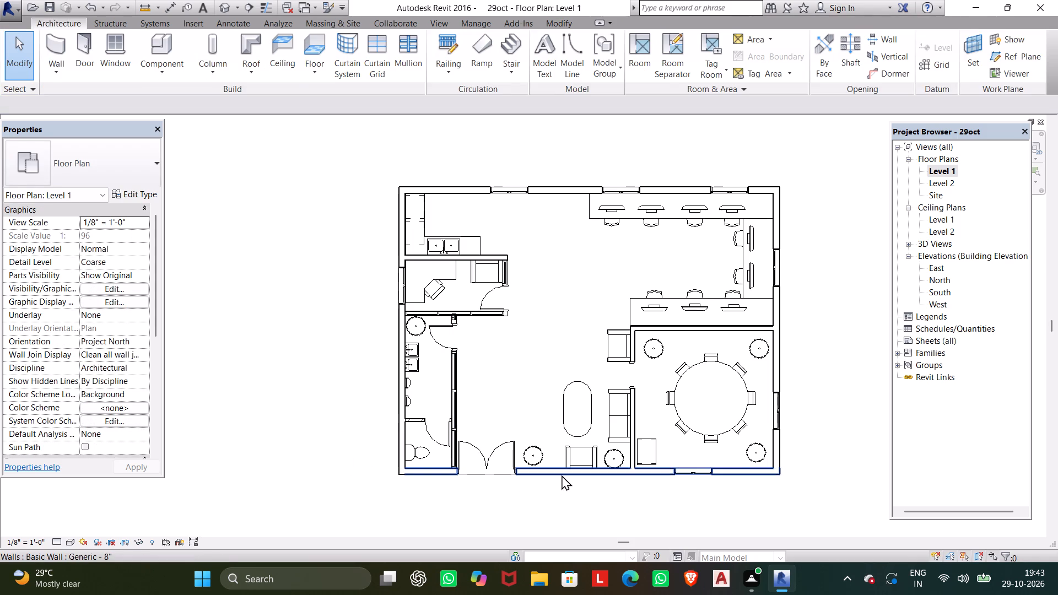
pyautogui.click(562, 475)
pyautogui.click(561, 194)
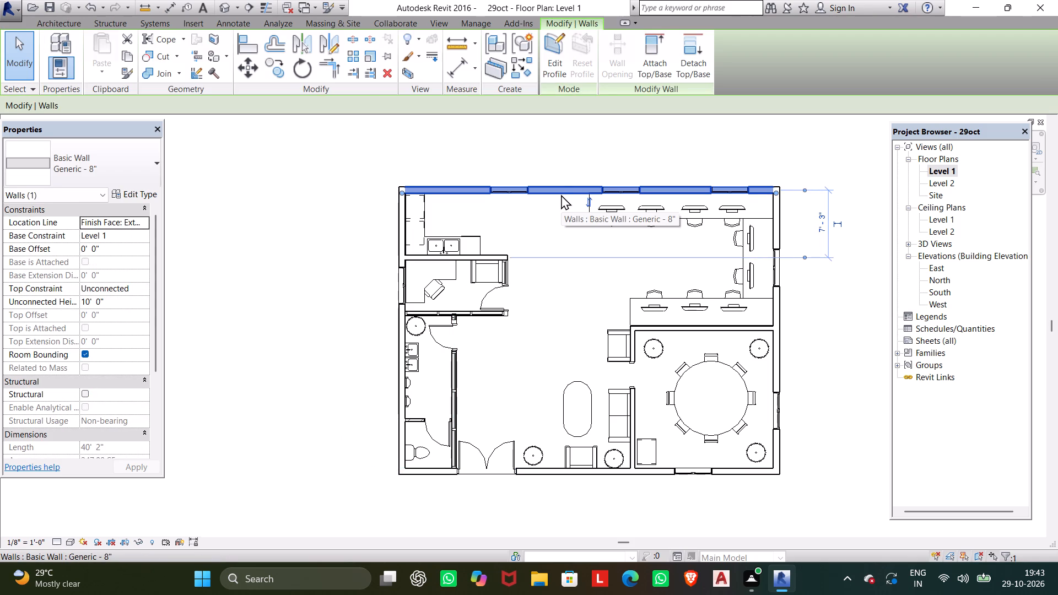
pyautogui.press('Escape')
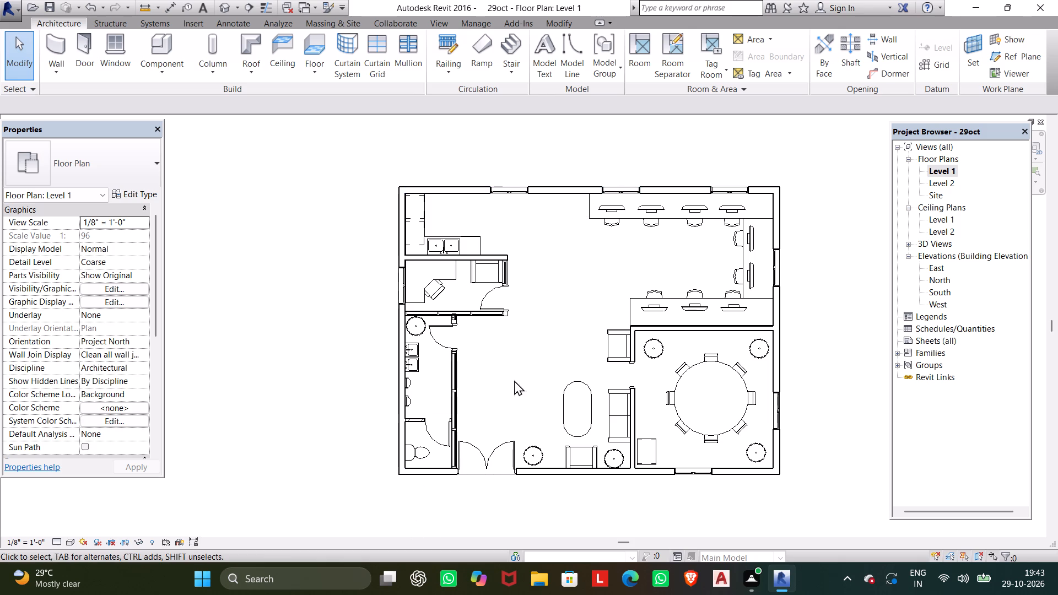
pyautogui.click(564, 185)
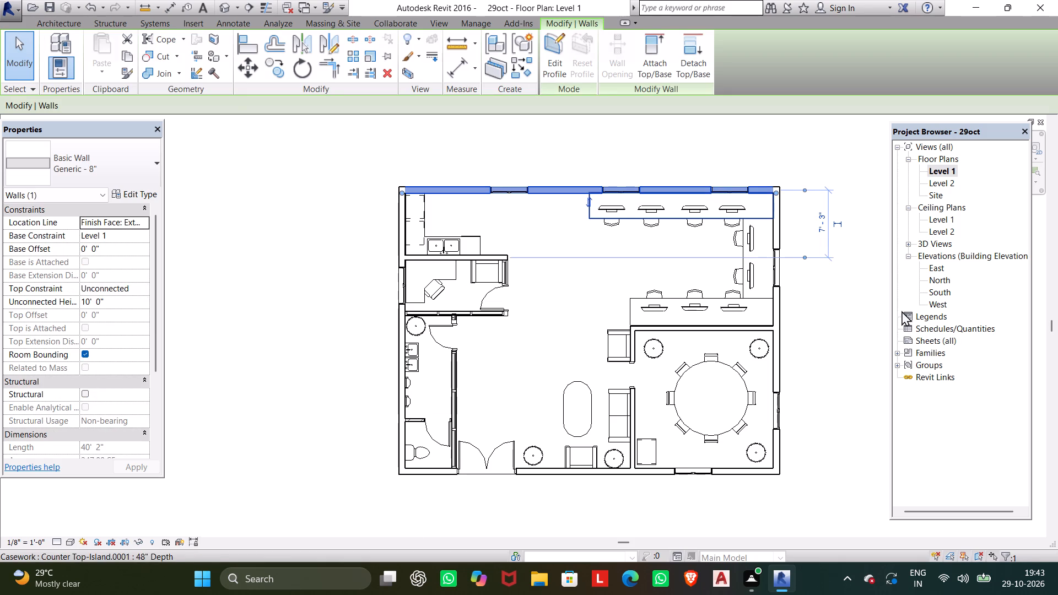
pyautogui.click(827, 448)
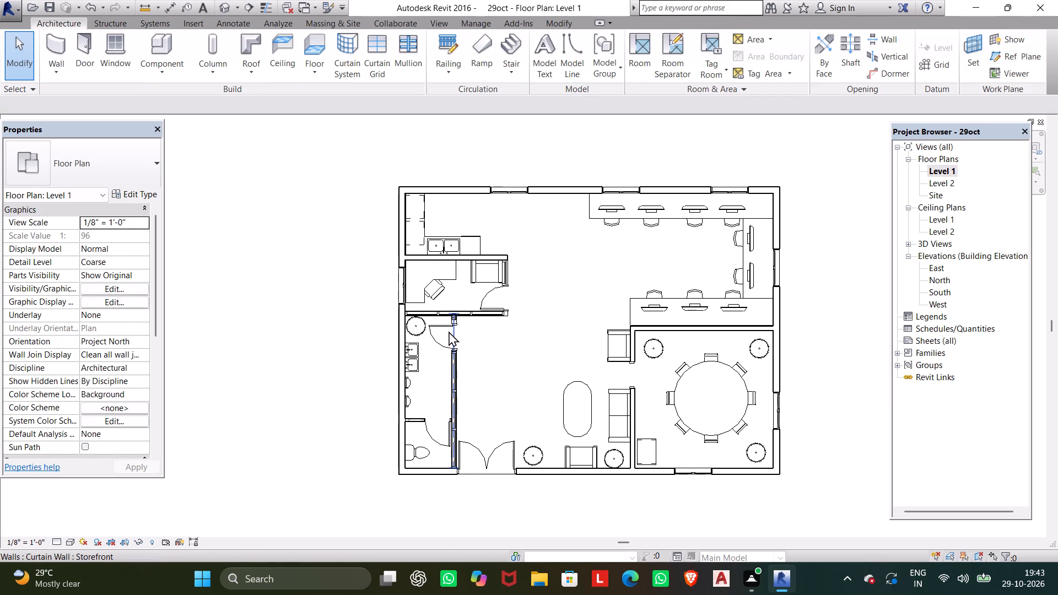
# Capture a screenshot region showing the complete Level 1 floor plan.
pyautogui.press('shift+super+s')
pyautogui.moveTo(330, 147); pyautogui.dragTo(738, 484)
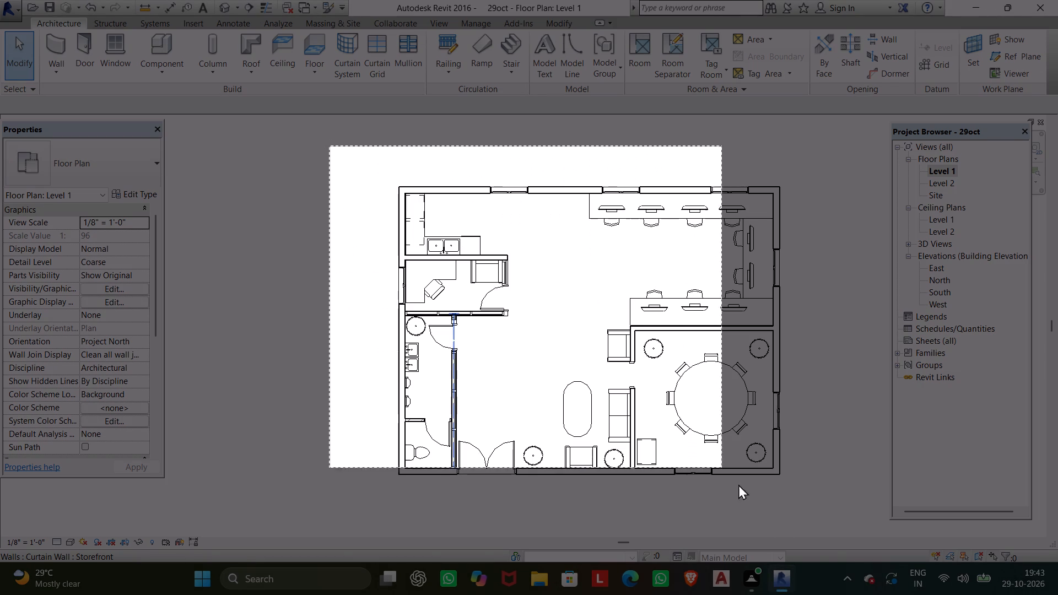
pyautogui.moveTo(738, 484); pyautogui.dragTo(835, 512)
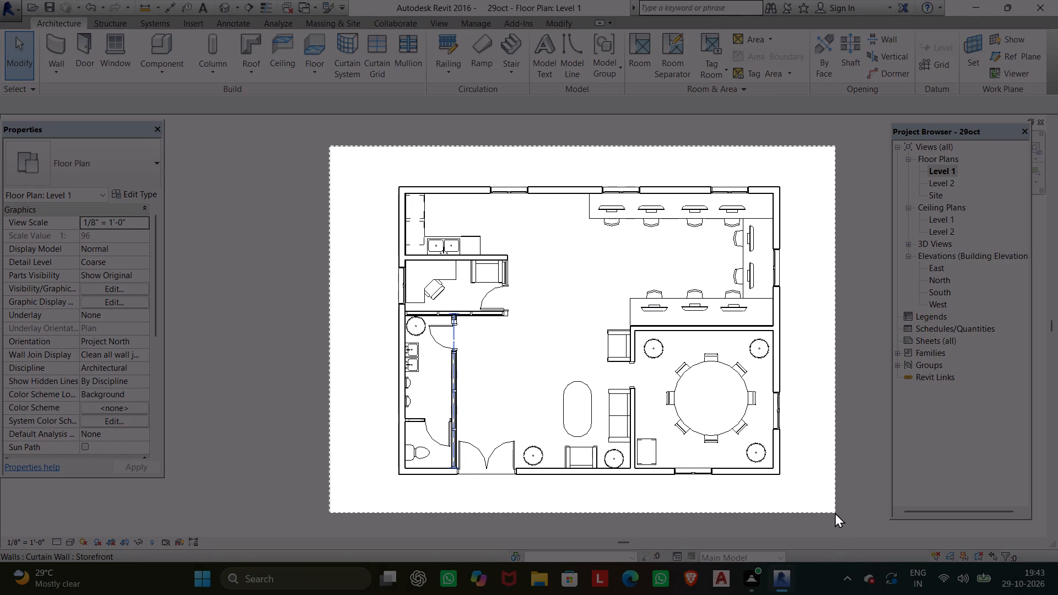
pyautogui.moveTo(835, 512); pyautogui.dragTo(836, 512)
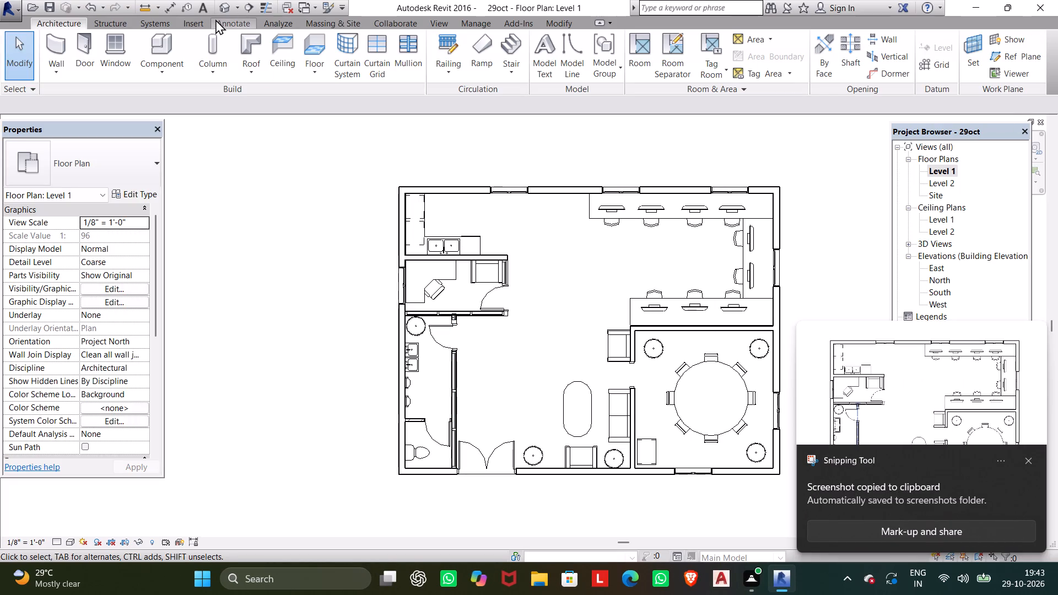
# Save the 29oct project.
pyautogui.hotkey('ctrl', 's')
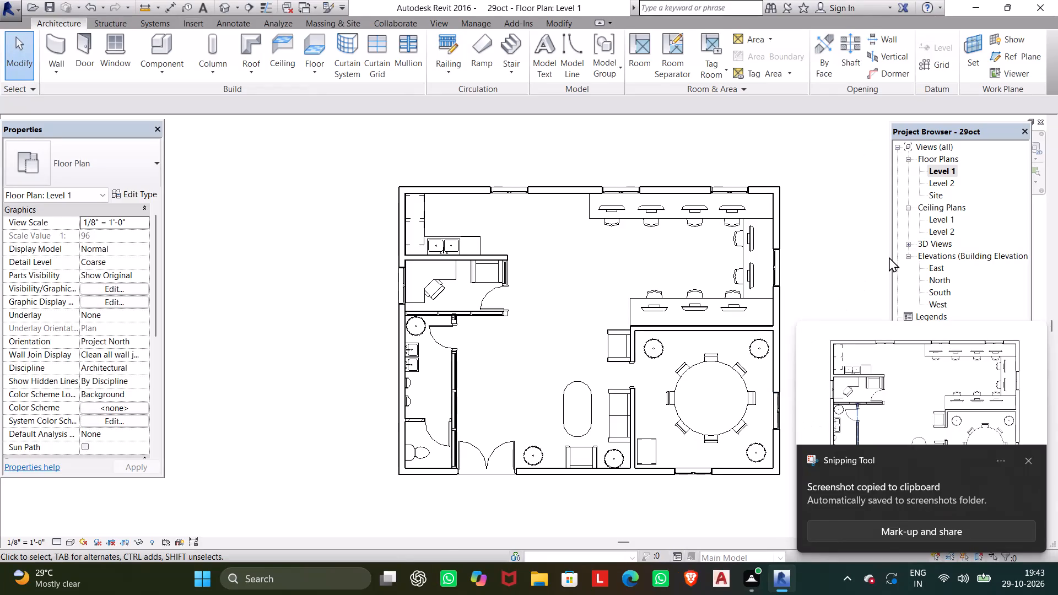